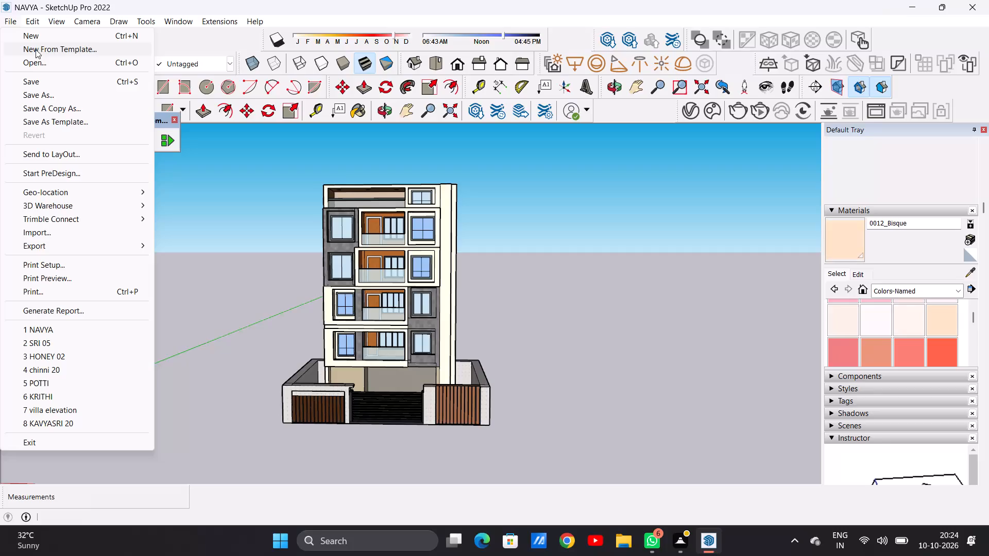
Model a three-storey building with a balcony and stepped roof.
Start a new blank model and set the camera to the top view, with the origin near the lower-left of the drawing area.
{"action": "left_click", "coordinate": [37, 34]}
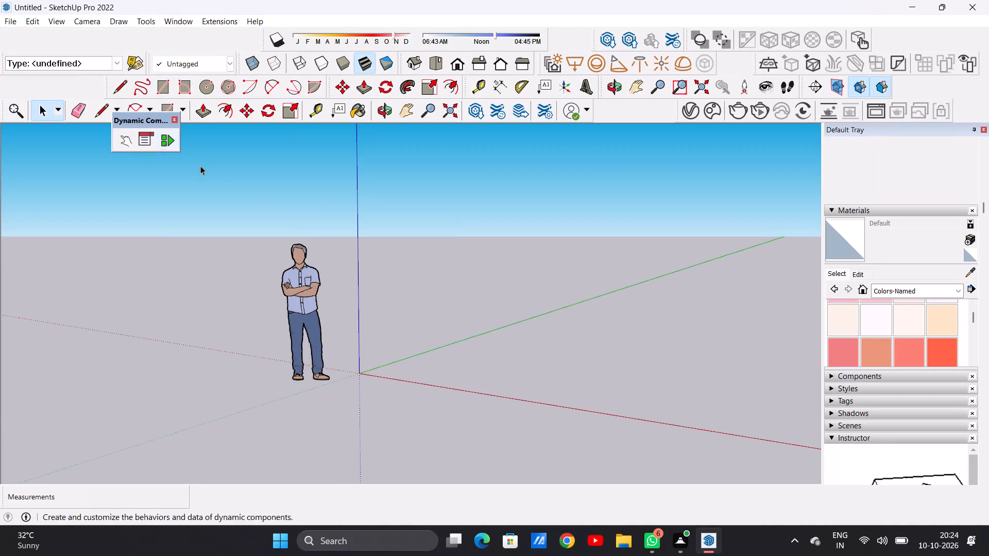
{"action": "left_click", "coordinate": [437, 66]}
{"action": "scroll", "coordinate": [689, 186], "scroll_direction": "up", "scroll_amount": 14}
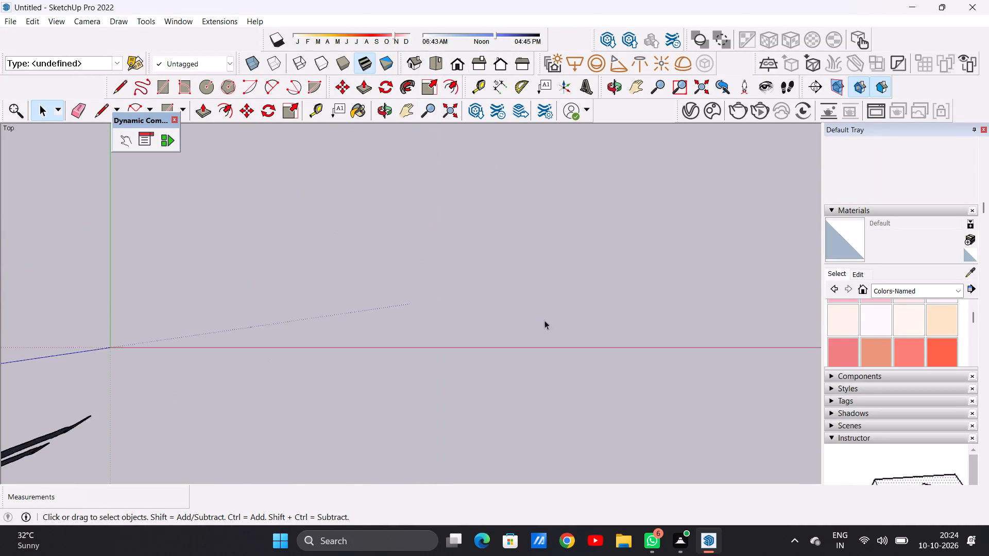
{"action": "scroll", "coordinate": [425, 372], "scroll_direction": "down", "scroll_amount": 8}
{"action": "left_click", "coordinate": [457, 60]}
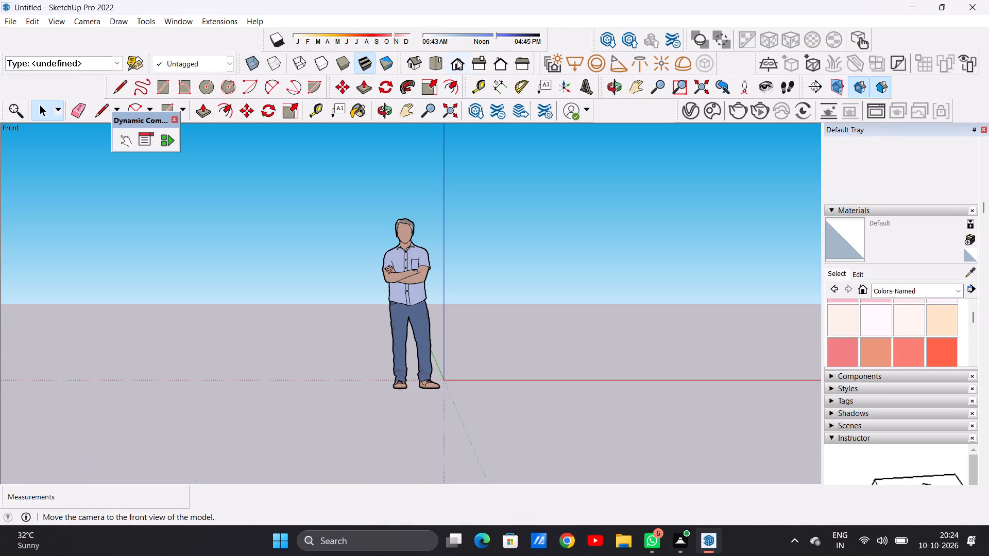
{"action": "scroll", "coordinate": [664, 310], "scroll_direction": "up", "scroll_amount": 2}
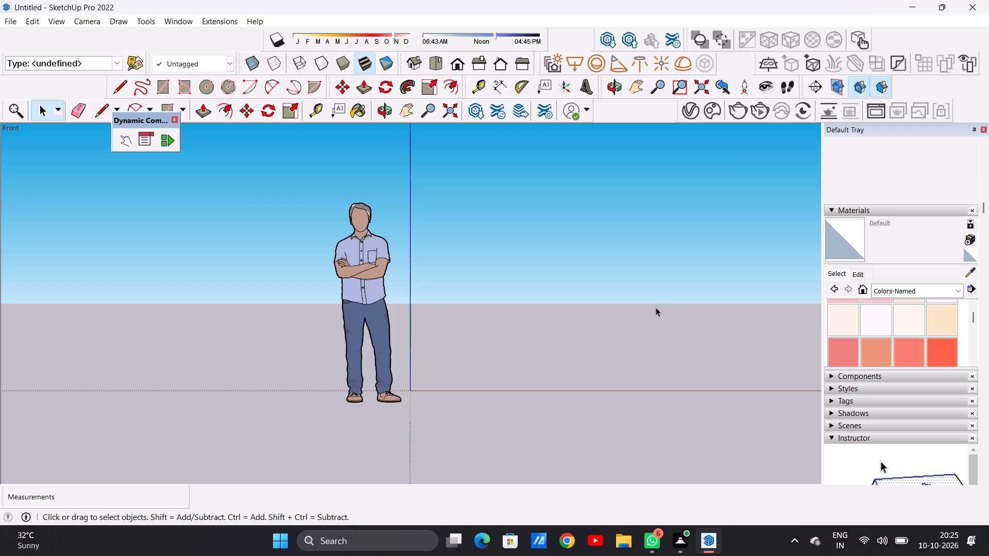
{"action": "scroll", "coordinate": [597, 292], "scroll_direction": "up", "scroll_amount": 8}
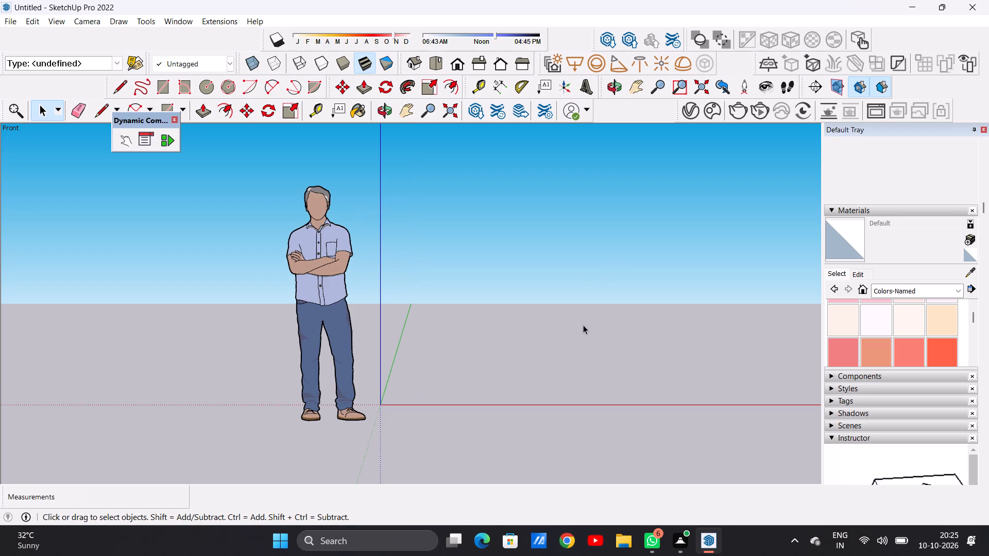
{"action": "left_click", "coordinate": [439, 67]}
{"action": "scroll", "coordinate": [650, 176], "scroll_direction": "up", "scroll_amount": 16}
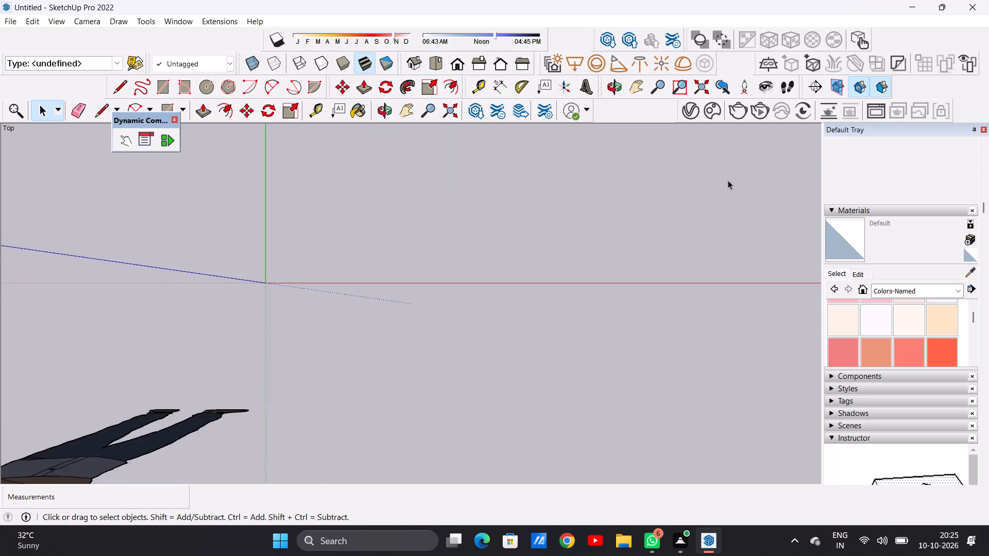
{"action": "scroll", "coordinate": [728, 180], "scroll_direction": "up", "scroll_amount": 2}
{"action": "left_click", "coordinate": [400, 116]}
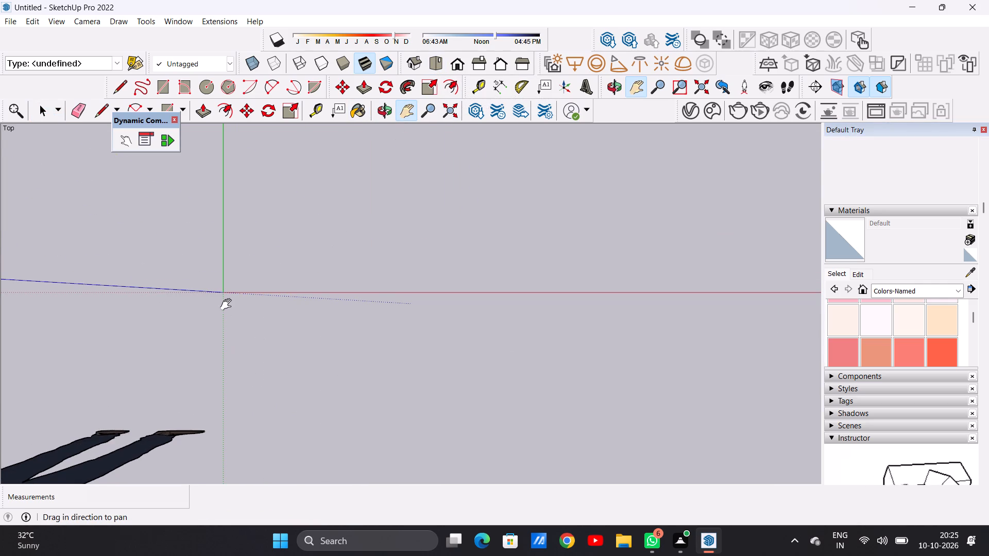
{"action": "left_click_drag", "start_coordinate": [227, 292], "coordinate": [10, 468]}
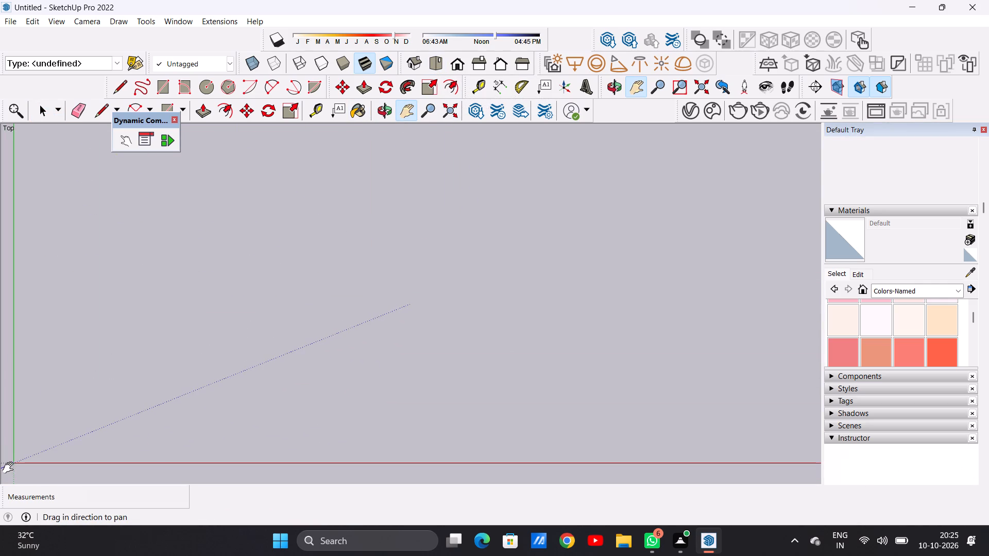
{"action": "key", "text": "space"}
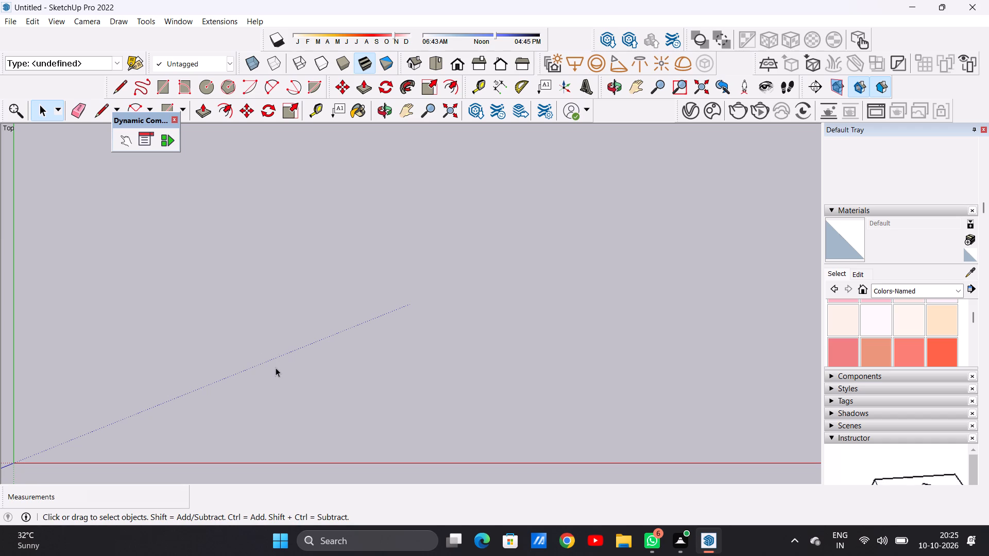
Draw a horizontal rectangle about 16' 8" long on the ground plane, up and to the right of the origin.
{"action": "scroll", "coordinate": [276, 373], "scroll_direction": "down", "scroll_amount": 20}
{"action": "scroll", "coordinate": [276, 373], "scroll_direction": "down", "scroll_amount": 18}
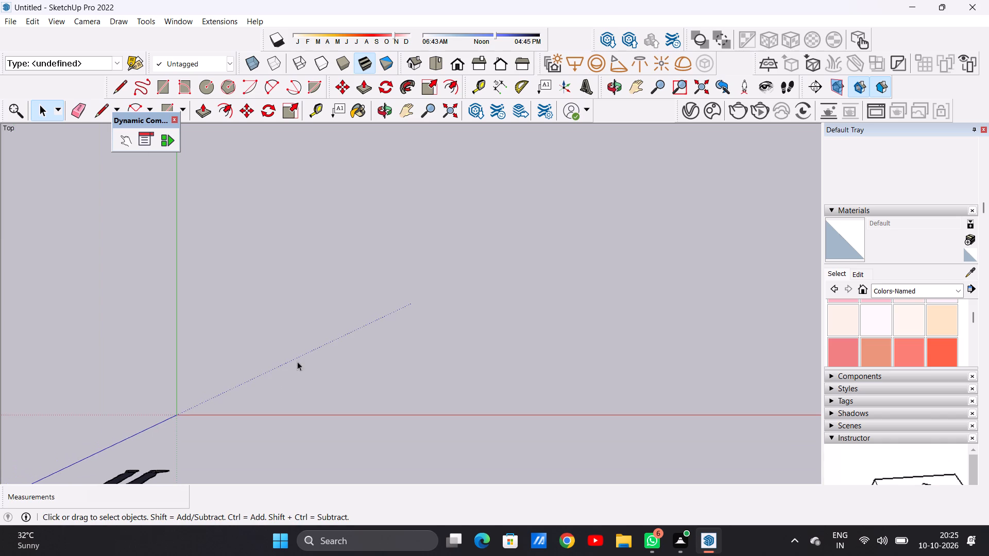
{"action": "scroll", "coordinate": [624, 272], "scroll_direction": "up", "scroll_amount": 4}
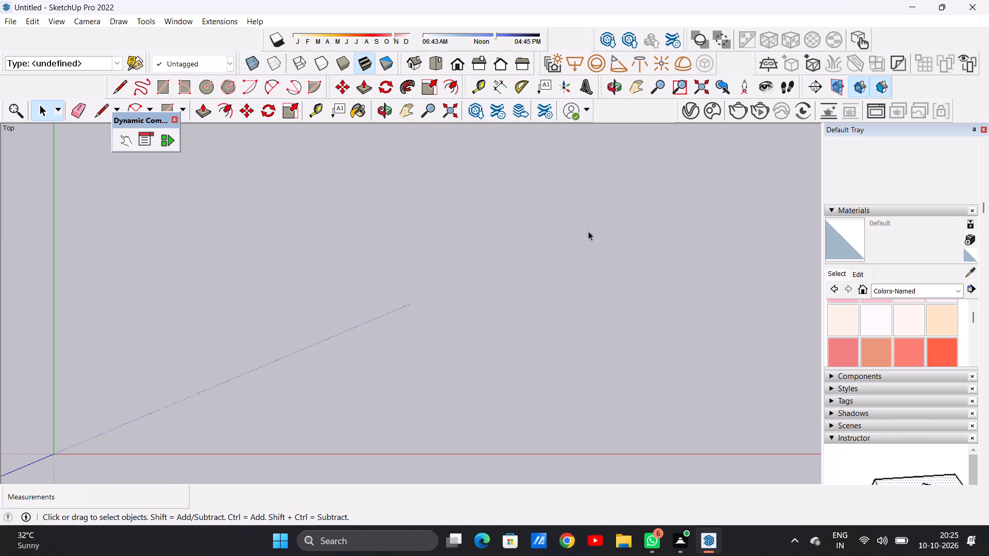
{"action": "scroll", "coordinate": [410, 218], "scroll_direction": "up", "scroll_amount": 1}
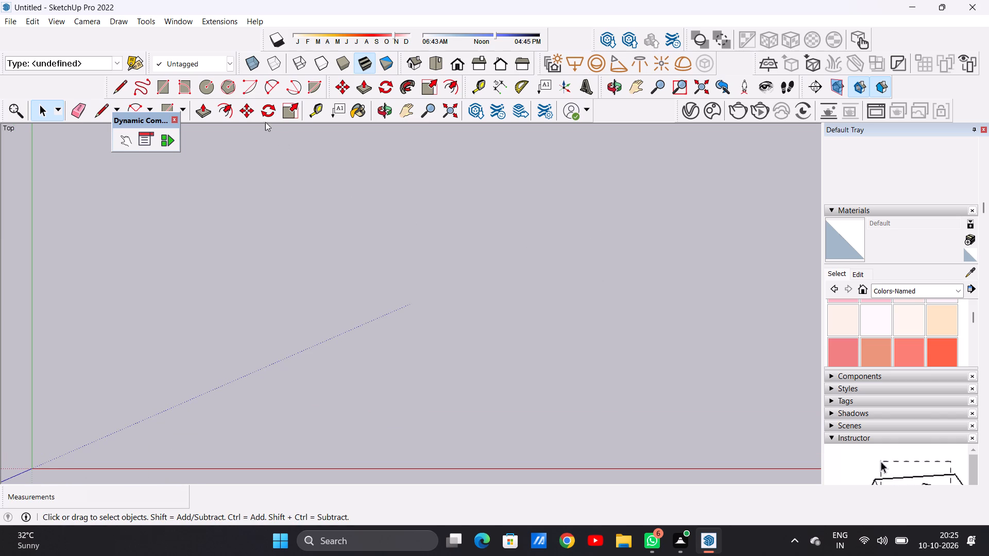
{"action": "left_click", "coordinate": [163, 83]}
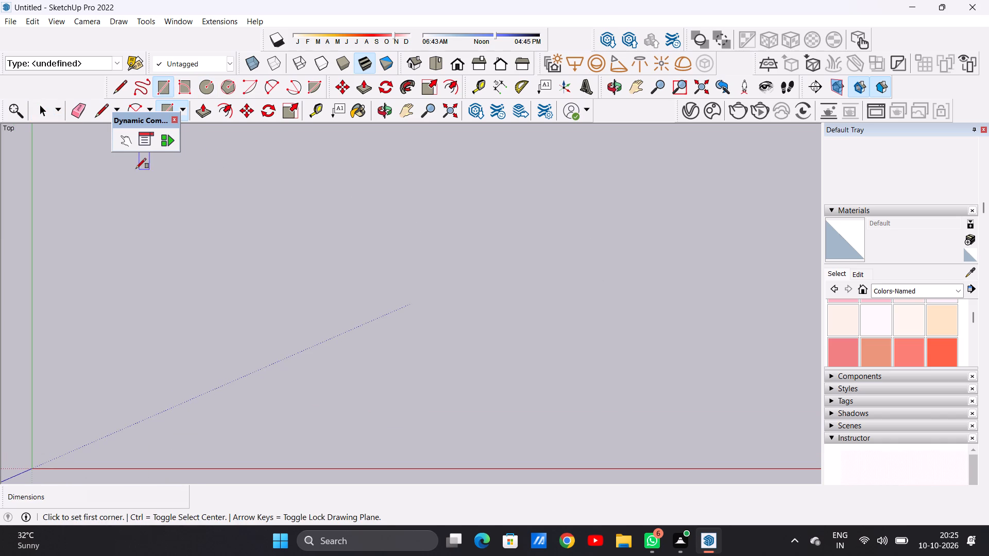
{"action": "left_click", "coordinate": [134, 168]}
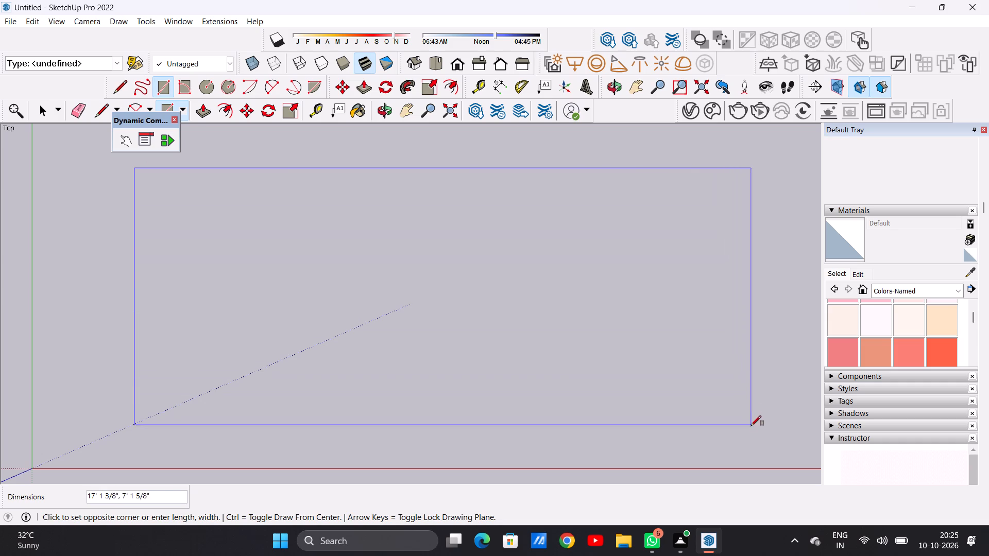
{"action": "left_click", "coordinate": [735, 449]}
{"action": "key", "text": "space"}
{"action": "scroll", "coordinate": [237, 291], "scroll_direction": "down", "scroll_amount": 6}
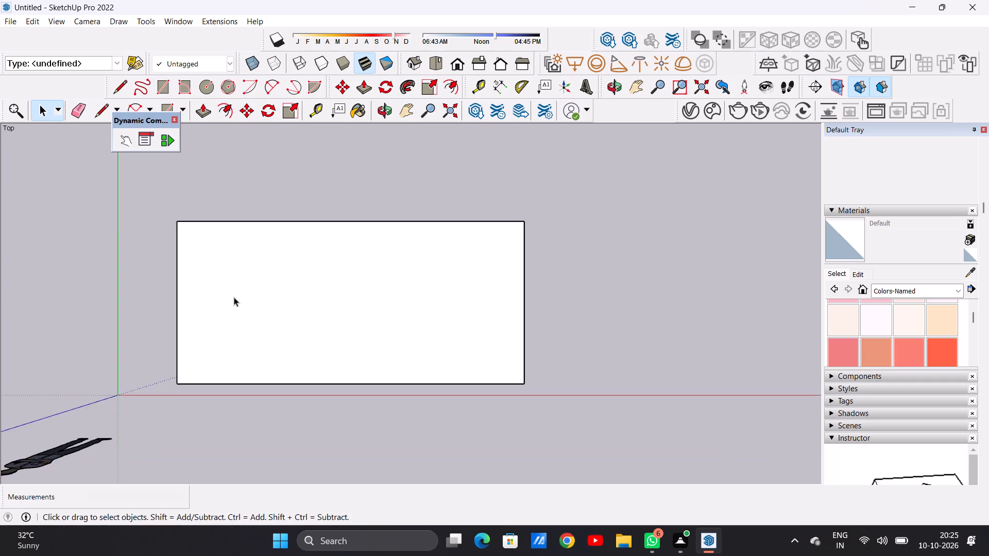
{"action": "scroll", "coordinate": [234, 297], "scroll_direction": "down", "scroll_amount": 12}
{"action": "scroll", "coordinate": [318, 310], "scroll_direction": "up", "scroll_amount": 10}
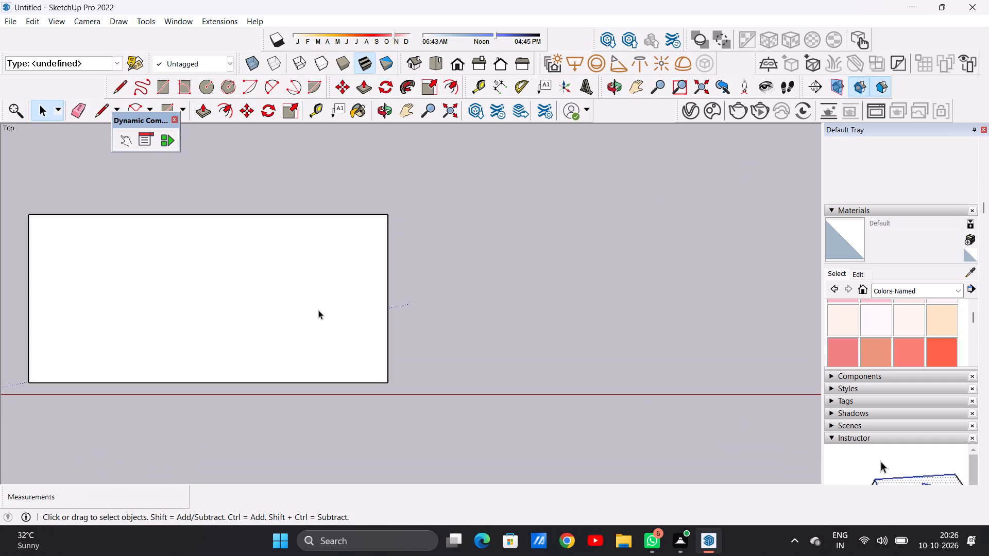
Move the whole rectangle, face and edges, about 10' away from the origin by its upper-right corner.
{"action": "double_click", "coordinate": [318, 310]}
{"action": "key", "text": "m"}
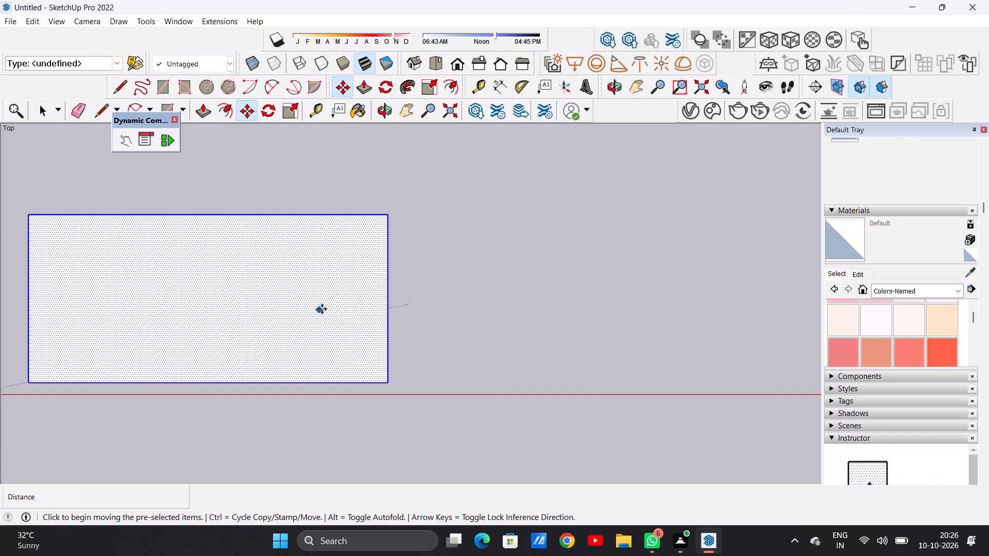
{"action": "left_click", "coordinate": [386, 215]}
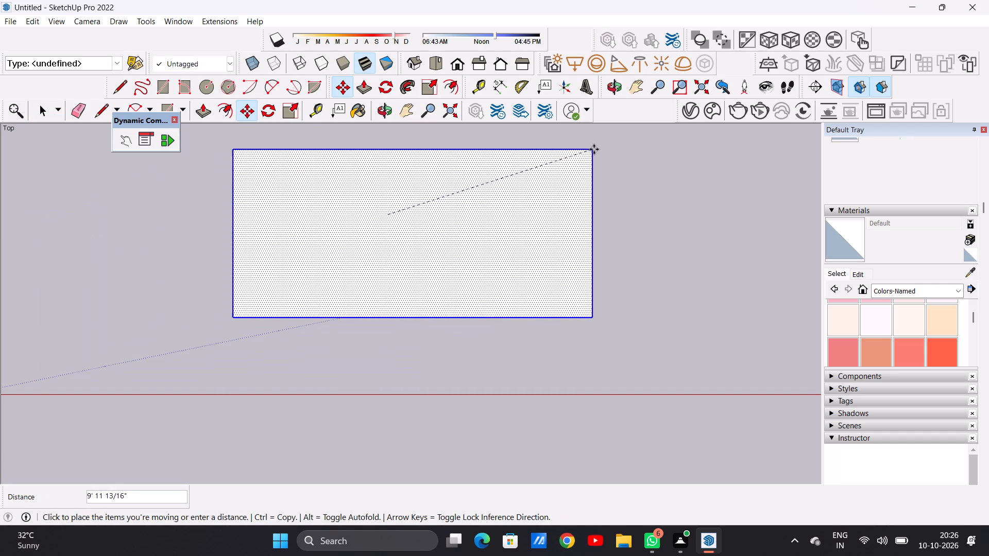
{"action": "left_click", "coordinate": [594, 149]}
{"action": "key", "text": "space"}
Move the selected rectangle farther from the origin, up and to the right, by its upper-right corner, and deselect it.
{"action": "scroll", "coordinate": [323, 383], "scroll_direction": "down", "scroll_amount": 7}
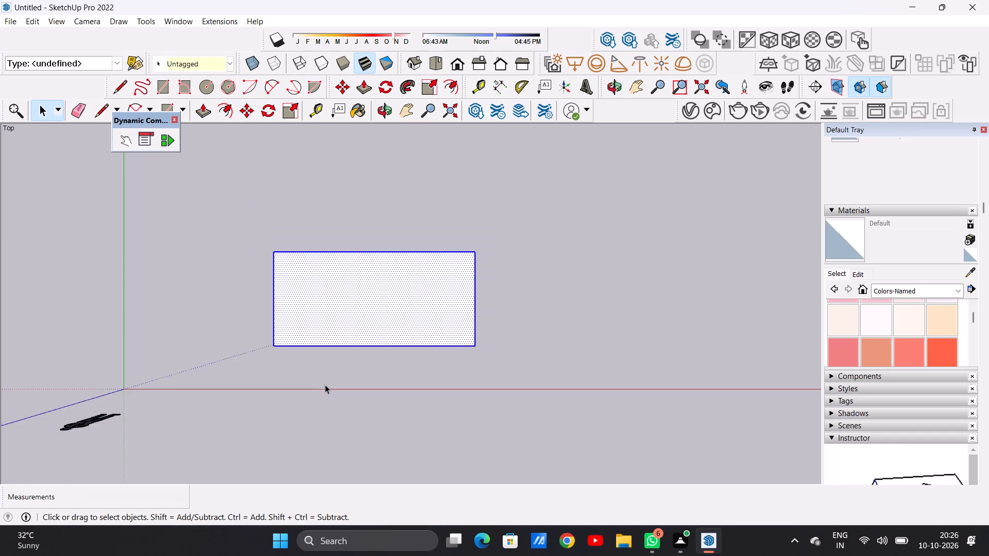
{"action": "scroll", "coordinate": [325, 385], "scroll_direction": "down", "scroll_amount": 5}
{"action": "scroll", "coordinate": [404, 369], "scroll_direction": "up", "scroll_amount": 4}
{"action": "left_click", "coordinate": [400, 117]}
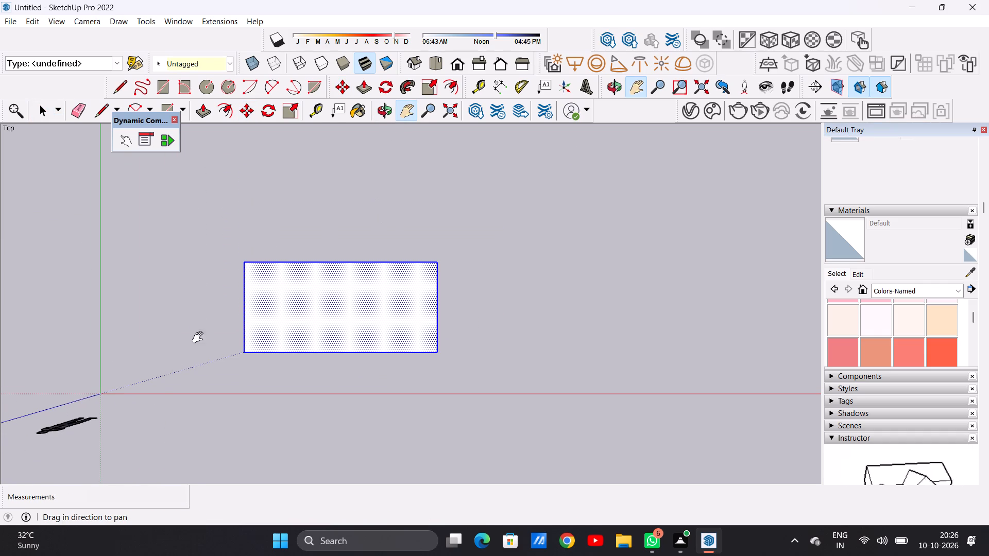
{"action": "left_click_drag", "start_coordinate": [98, 386], "coordinate": [91, 402]}
{"action": "left_click", "coordinate": [72, 433]}
{"action": "left_click_drag", "start_coordinate": [109, 399], "coordinate": [76, 433]}
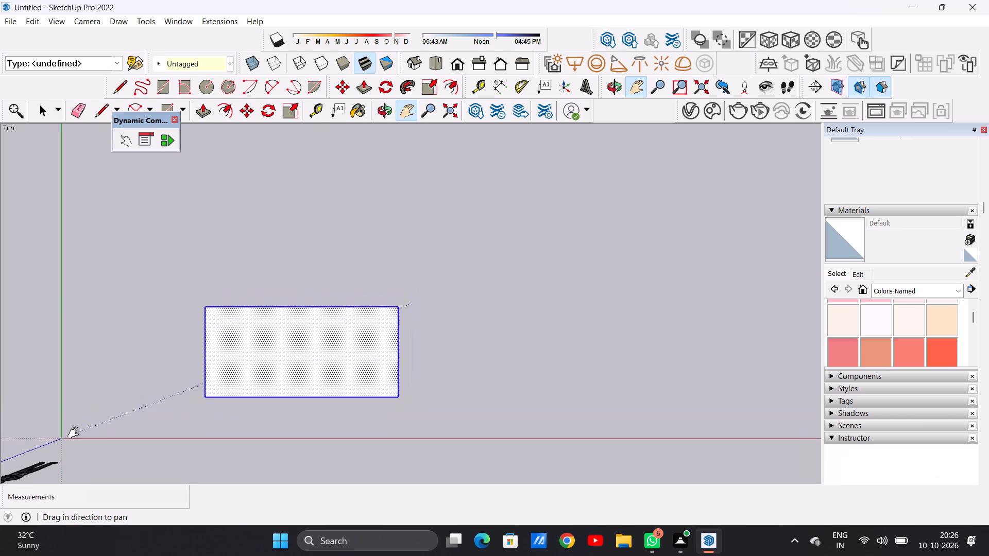
{"action": "left_click_drag", "start_coordinate": [76, 433], "coordinate": [69, 457]}
{"action": "key", "text": "space"}
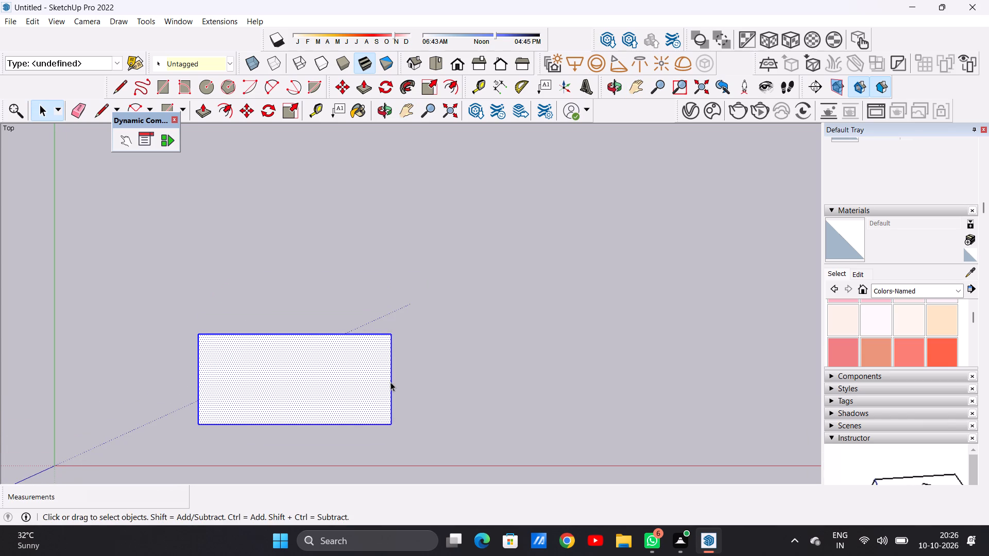
{"action": "key", "text": "m"}
{"action": "left_click", "coordinate": [390, 337]}
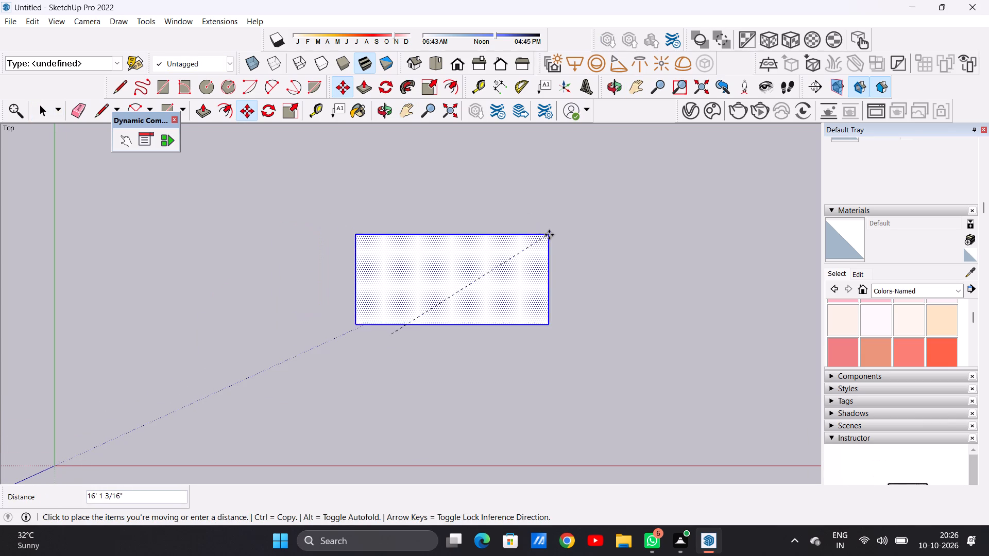
{"action": "left_click", "coordinate": [539, 263]}
{"action": "key", "text": "space"}
{"action": "left_click", "coordinate": [652, 270]}
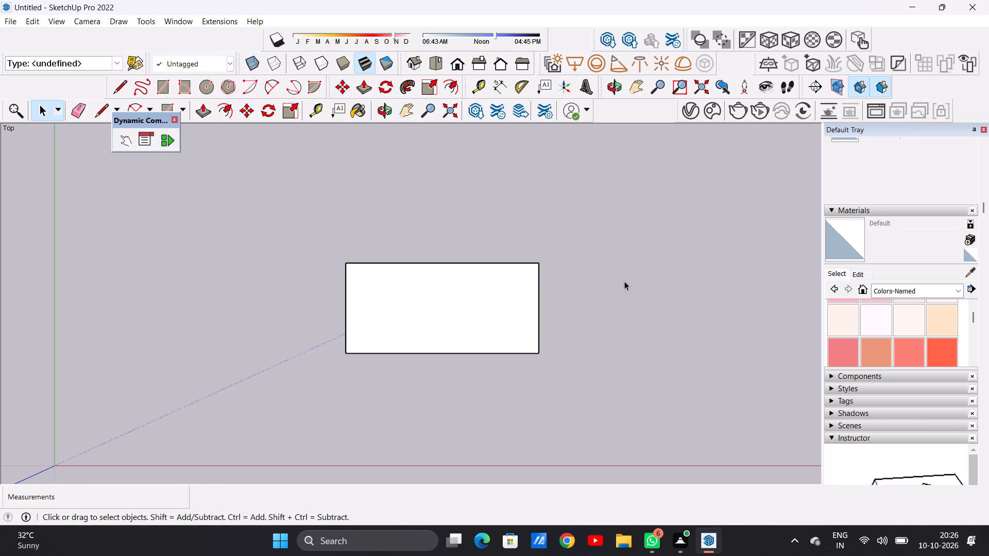
Draw a second rectangle about 16' 8" by 3' directly above the first, along its full upper edge.
{"action": "scroll", "coordinate": [567, 366], "scroll_direction": "up", "scroll_amount": 5}
{"action": "key", "text": "r"}
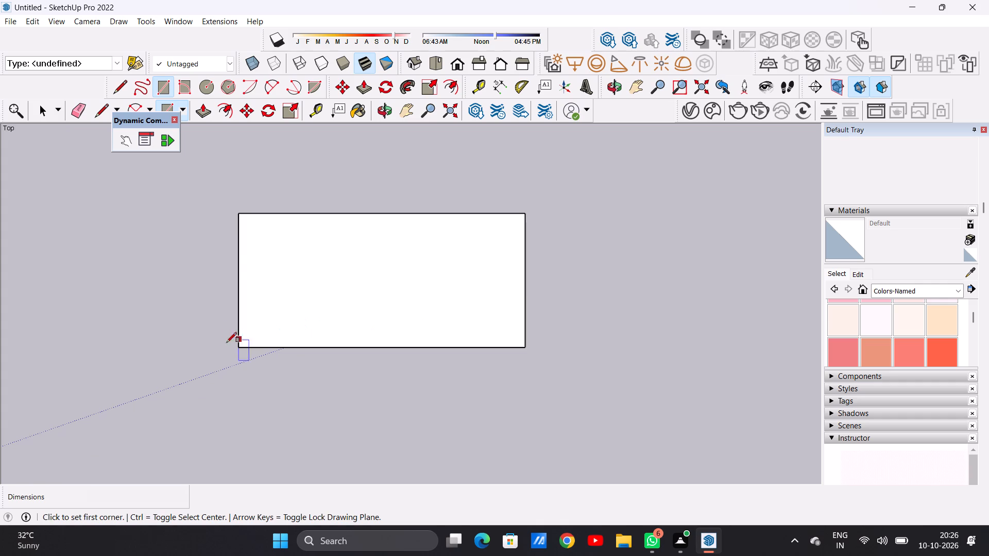
{"action": "left_click", "coordinate": [244, 215]}
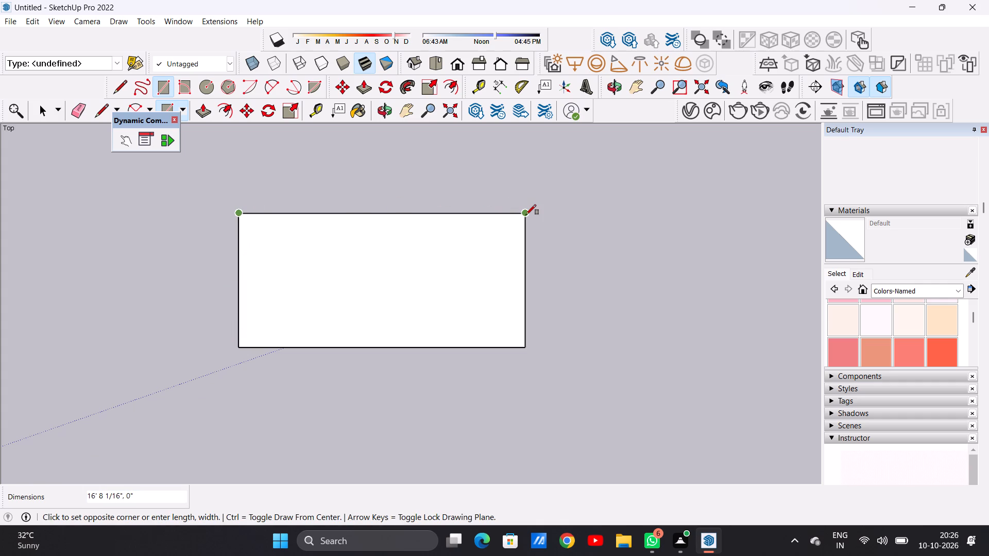
{"action": "left_click", "coordinate": [526, 215]}
{"action": "left_click", "coordinate": [524, 162]}
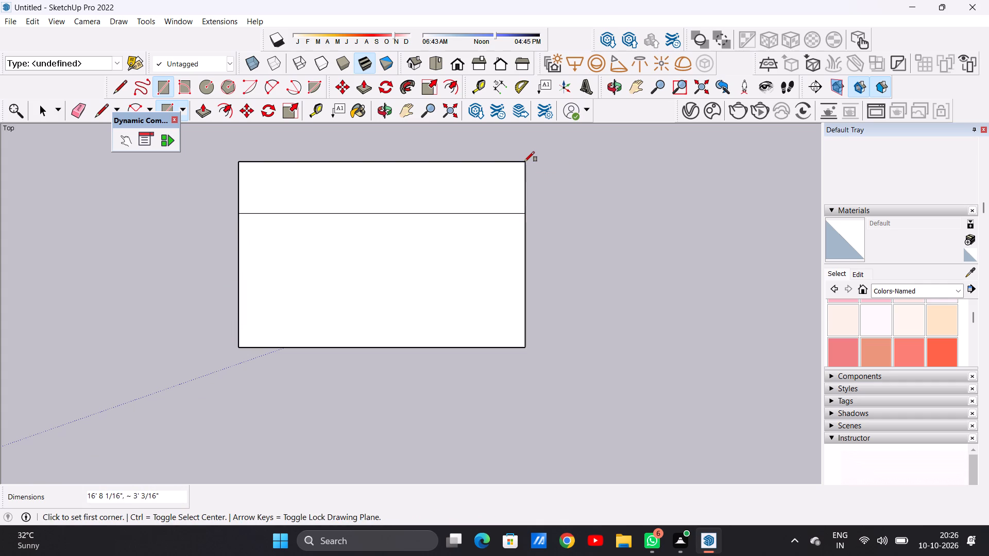
{"action": "key", "text": "space"}
Erase the shared edge between the two rectangles to merge them into a single face.
{"action": "key", "text": "e"}
{"action": "left_click_drag", "start_coordinate": [430, 207], "coordinate": [430, 228]}
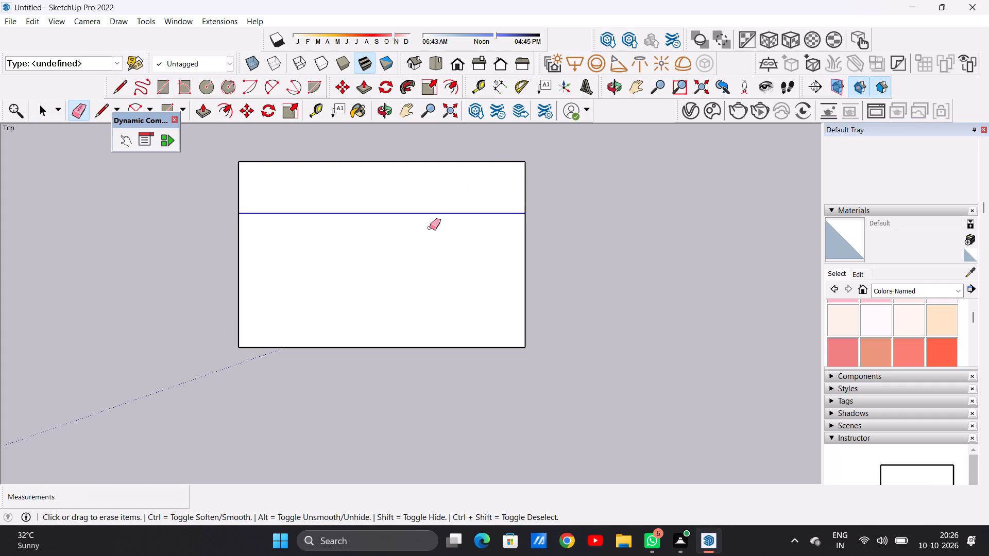
{"action": "scroll", "coordinate": [517, 314], "scroll_direction": "down", "scroll_amount": 9}
{"action": "scroll", "coordinate": [512, 307], "scroll_direction": "up", "scroll_amount": 7}
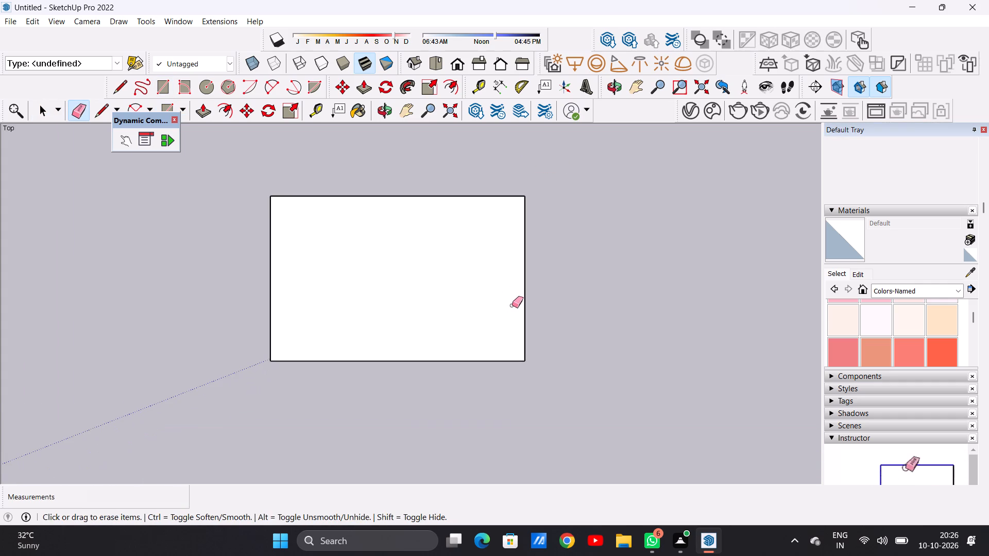
{"action": "scroll", "coordinate": [539, 307], "scroll_direction": "down", "scroll_amount": 2}
{"action": "scroll", "coordinate": [522, 265], "scroll_direction": "up", "scroll_amount": 3}
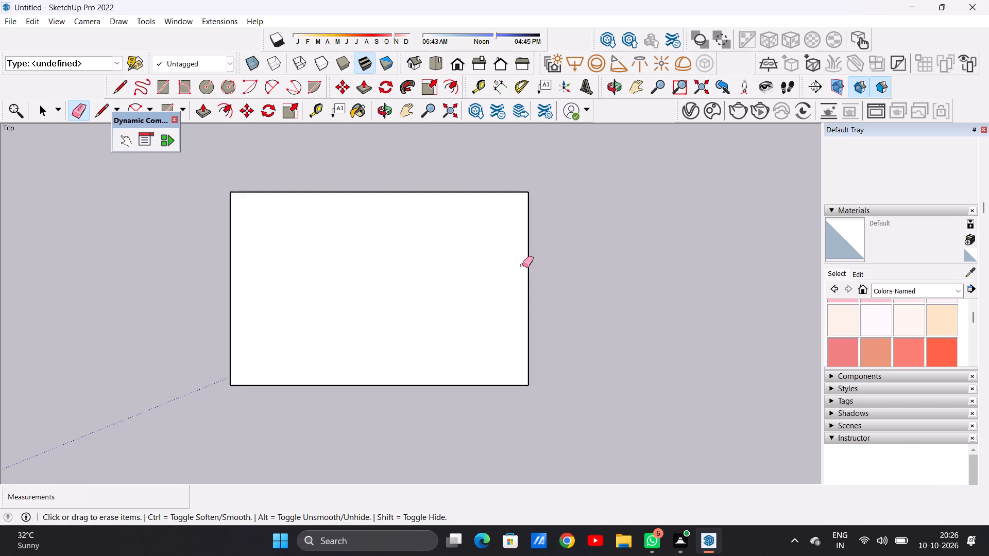
{"action": "scroll", "coordinate": [522, 265], "scroll_direction": "up", "scroll_amount": 3}
{"action": "key", "text": "space"}
Draw a rectangle about 10' 10" by 6' 8" adjoining the full right edge of the merged face.
{"action": "scroll", "coordinate": [473, 331], "scroll_direction": "down", "scroll_amount": 9}
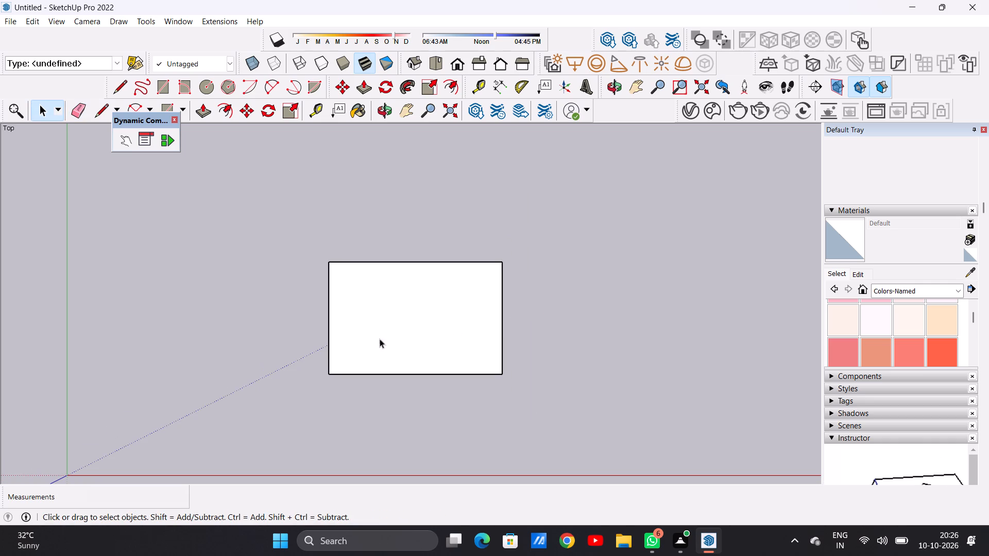
{"action": "scroll", "coordinate": [333, 339], "scroll_direction": "up", "scroll_amount": 3}
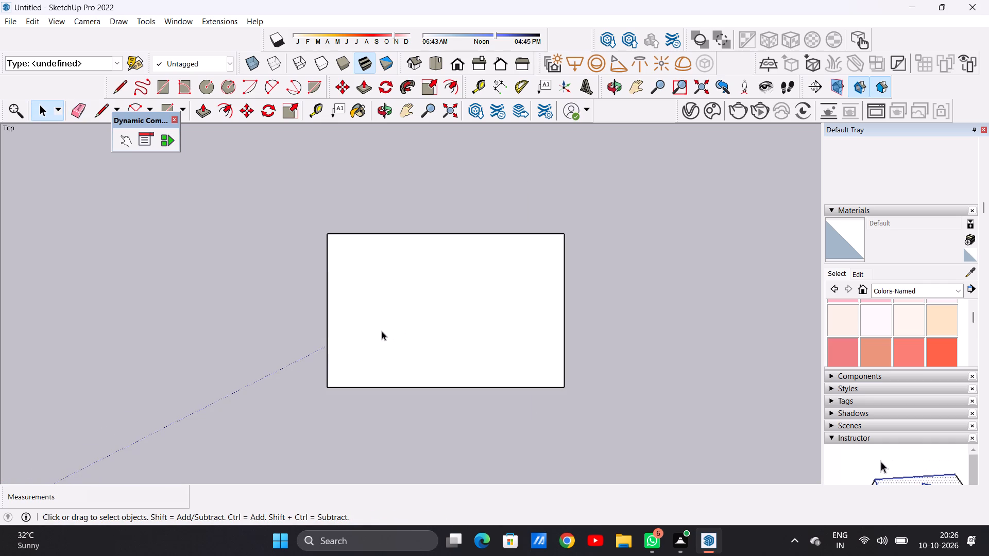
{"action": "scroll", "coordinate": [380, 331], "scroll_direction": "down", "scroll_amount": 4}
{"action": "key", "text": "r"}
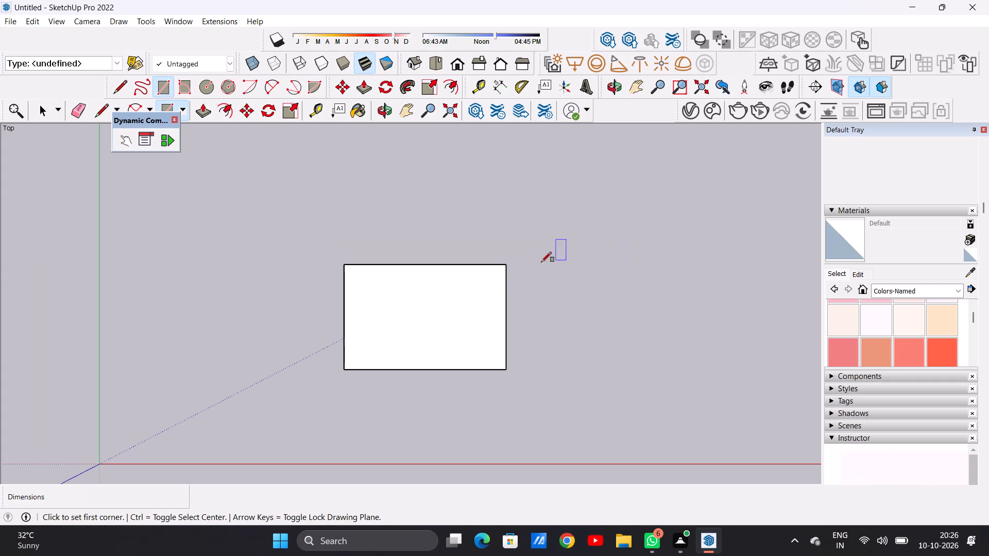
{"action": "left_click", "coordinate": [503, 265]}
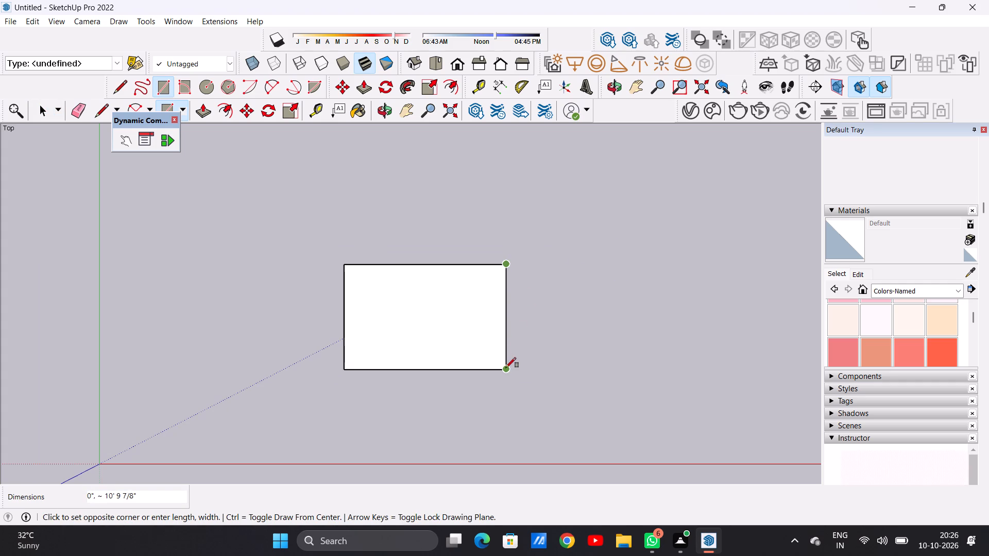
{"action": "left_click", "coordinate": [506, 368]}
{"action": "left_click", "coordinate": [573, 363]}
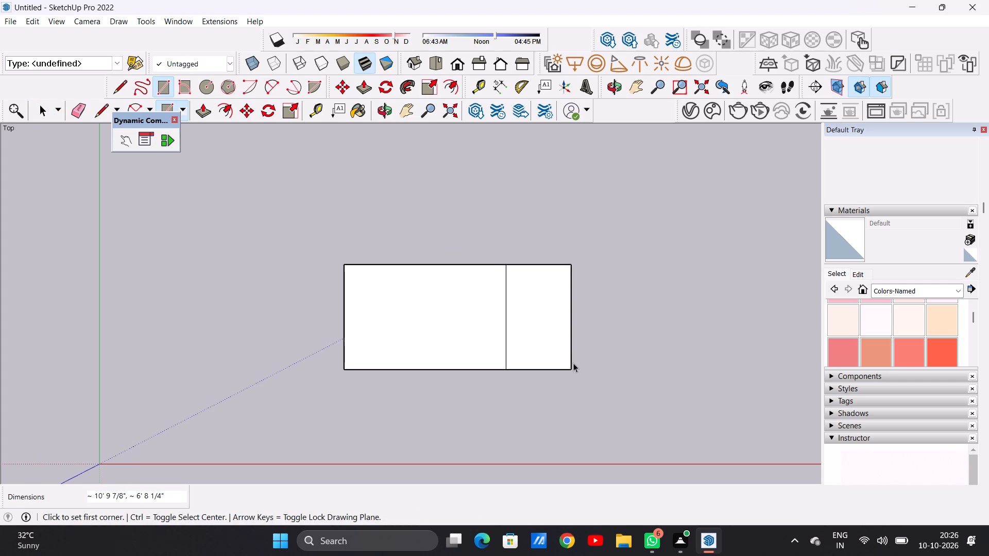
{"action": "key", "text": "space"}
Erase the shared vertical edge between the two adjoining rectangles to merge them into one face.
{"action": "key", "text": "d"}
{"action": "left_click_drag", "start_coordinate": [522, 324], "coordinate": [494, 317]}
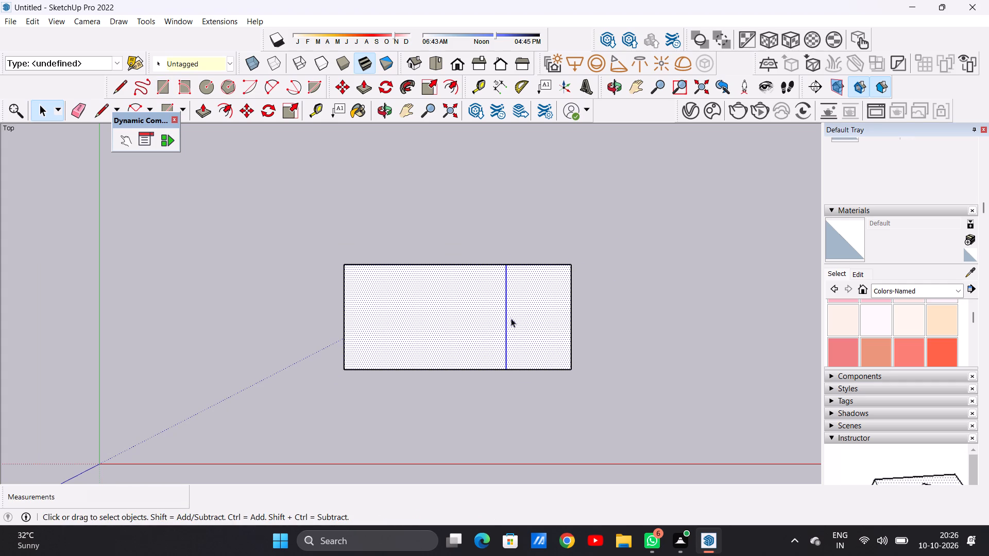
{"action": "key", "text": "space"}
{"action": "double_click", "coordinate": [676, 254]}
{"action": "key", "text": "e"}
{"action": "left_click_drag", "start_coordinate": [521, 316], "coordinate": [518, 316]}
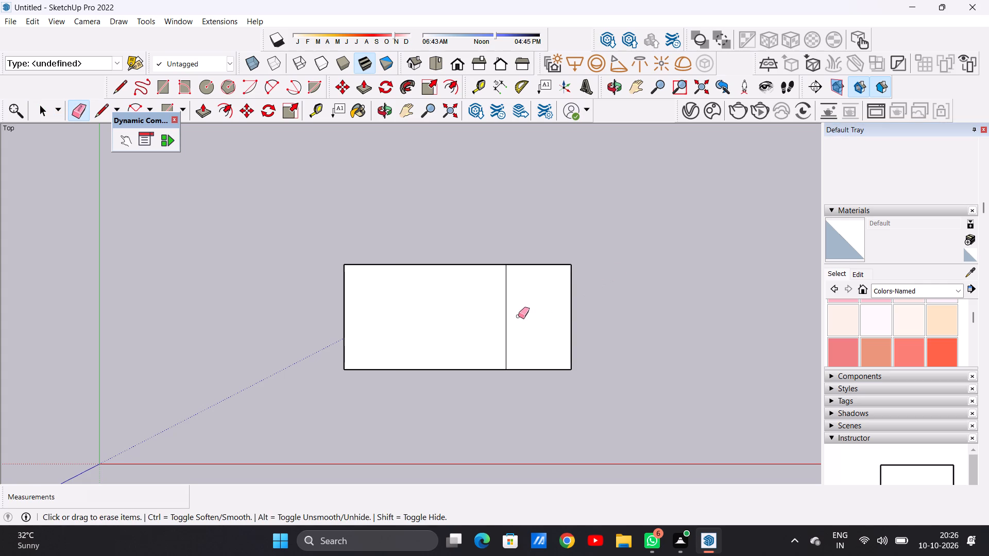
{"action": "left_click_drag", "start_coordinate": [518, 316], "coordinate": [503, 317]}
{"action": "key", "text": "space"}
In top view, draw a rectangle about 23' 4" by 1' 11" along the face's full upper edge.
{"action": "scroll", "coordinate": [519, 340], "scroll_direction": "down", "scroll_amount": 6}
{"action": "middle_click_drag", "start_coordinate": [532, 352], "coordinate": [533, 262]}
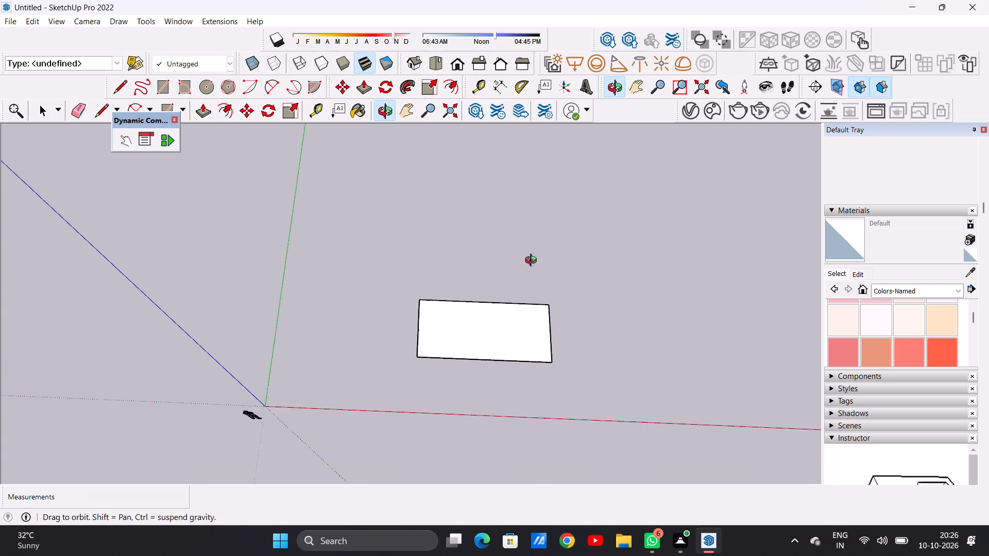
{"action": "middle_click_drag", "start_coordinate": [533, 262], "coordinate": [552, 266]}
{"action": "left_click", "coordinate": [444, 65]}
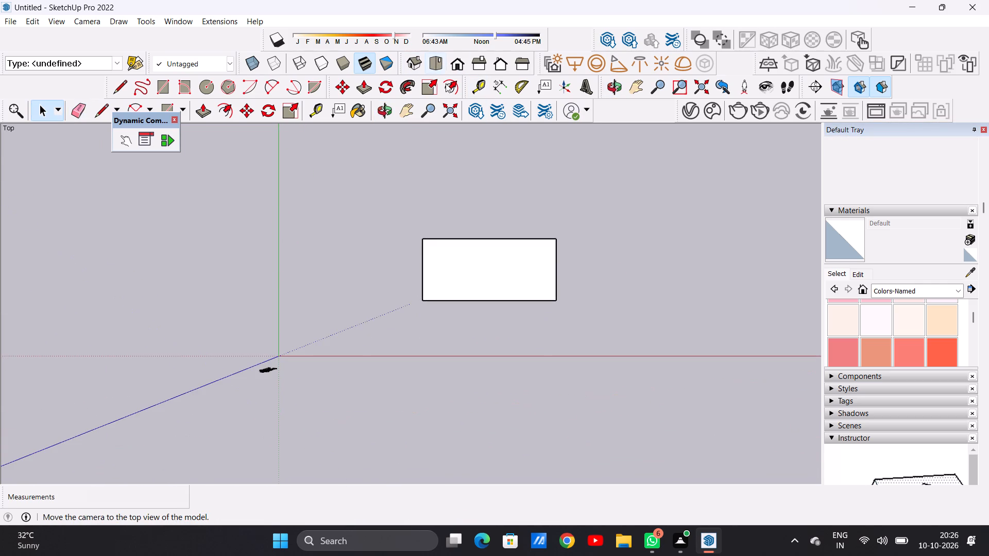
{"action": "scroll", "coordinate": [582, 231], "scroll_direction": "up", "scroll_amount": 3}
{"action": "scroll", "coordinate": [581, 231], "scroll_direction": "down", "scroll_amount": 1}
{"action": "scroll", "coordinate": [573, 227], "scroll_direction": "up", "scroll_amount": 5}
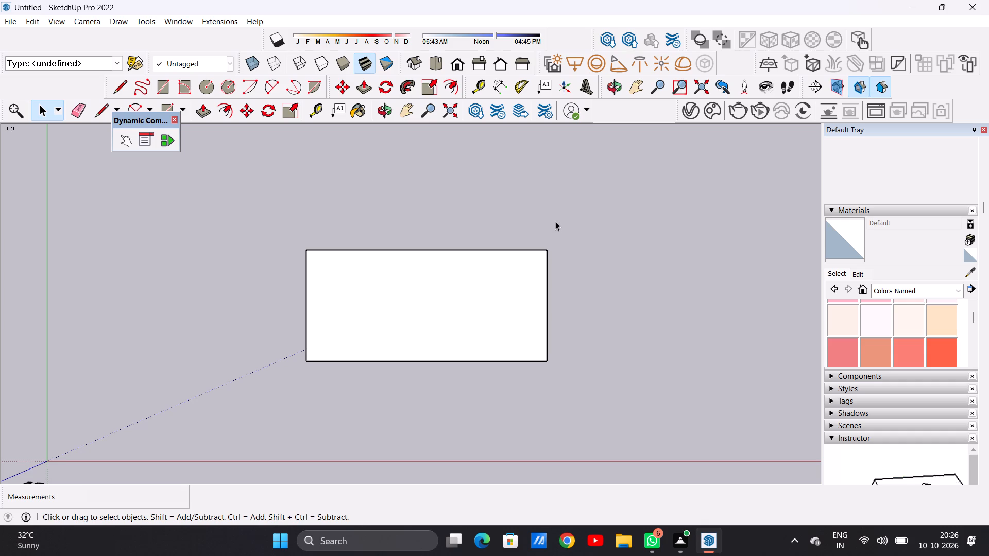
{"action": "key", "text": "r"}
{"action": "left_click", "coordinate": [307, 249]}
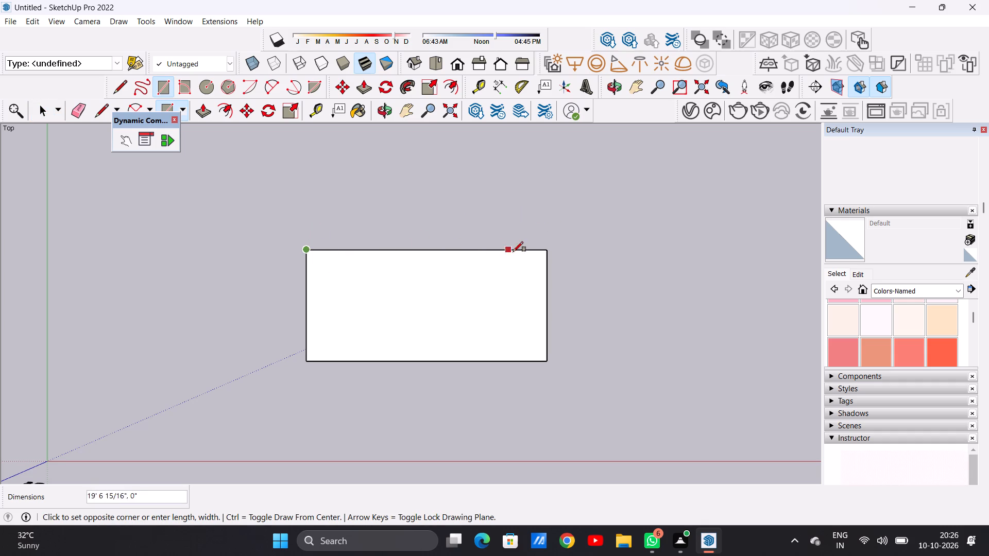
{"action": "left_click", "coordinate": [548, 251]}
{"action": "left_click", "coordinate": [548, 230]}
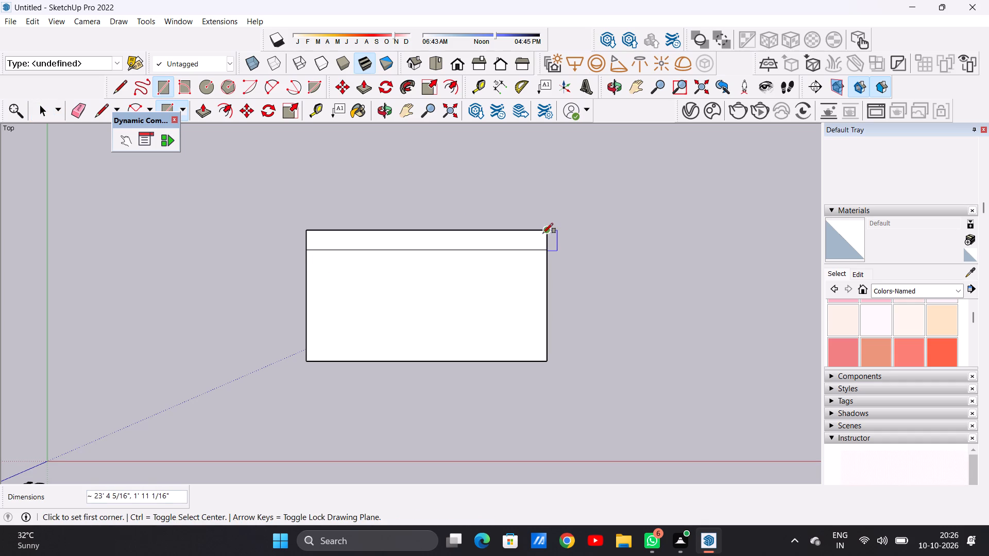
{"action": "key", "text": "space"}
Erase the shared horizontal edge below the new upper strip to merge it into the main face.
{"action": "key", "text": "e"}
{"action": "left_click_drag", "start_coordinate": [497, 247], "coordinate": [500, 257]}
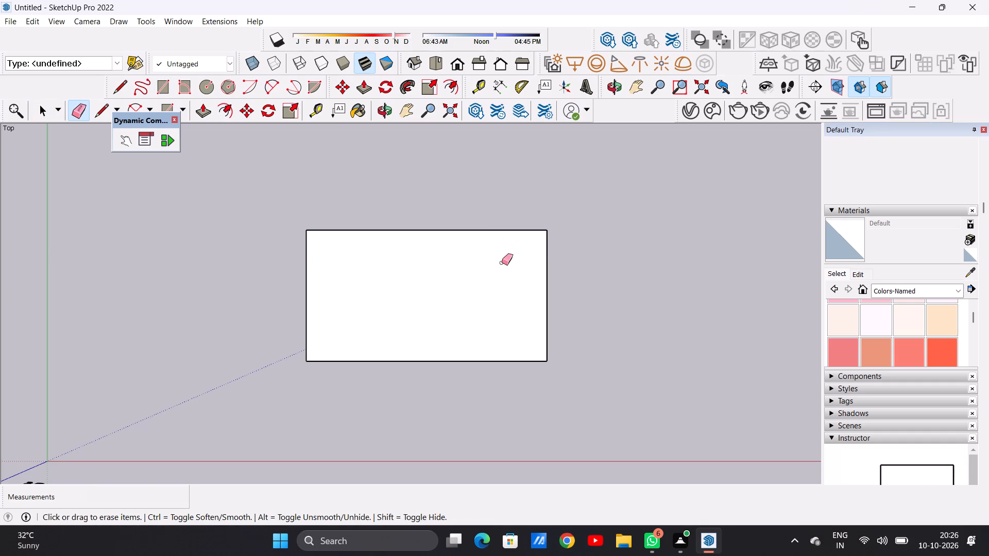
{"action": "key", "text": "space"}
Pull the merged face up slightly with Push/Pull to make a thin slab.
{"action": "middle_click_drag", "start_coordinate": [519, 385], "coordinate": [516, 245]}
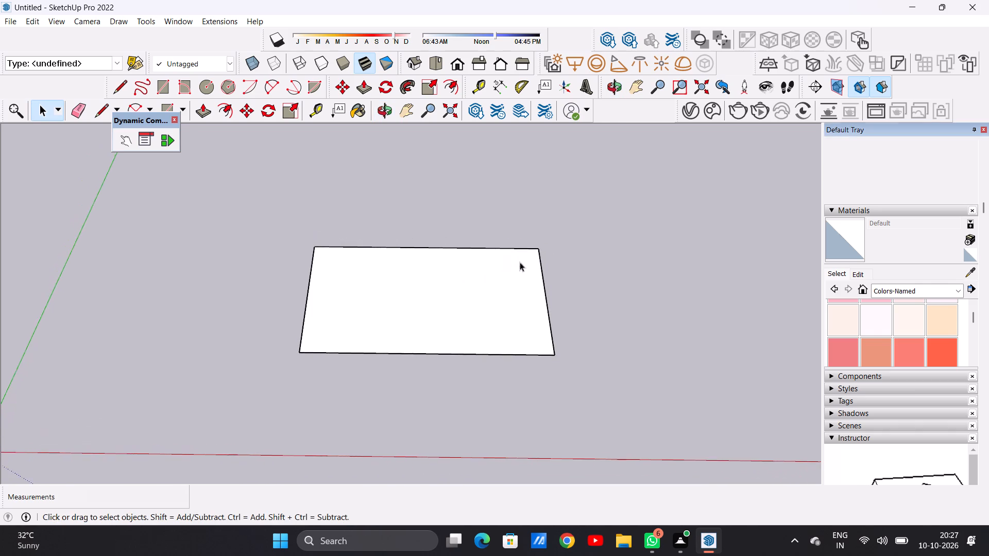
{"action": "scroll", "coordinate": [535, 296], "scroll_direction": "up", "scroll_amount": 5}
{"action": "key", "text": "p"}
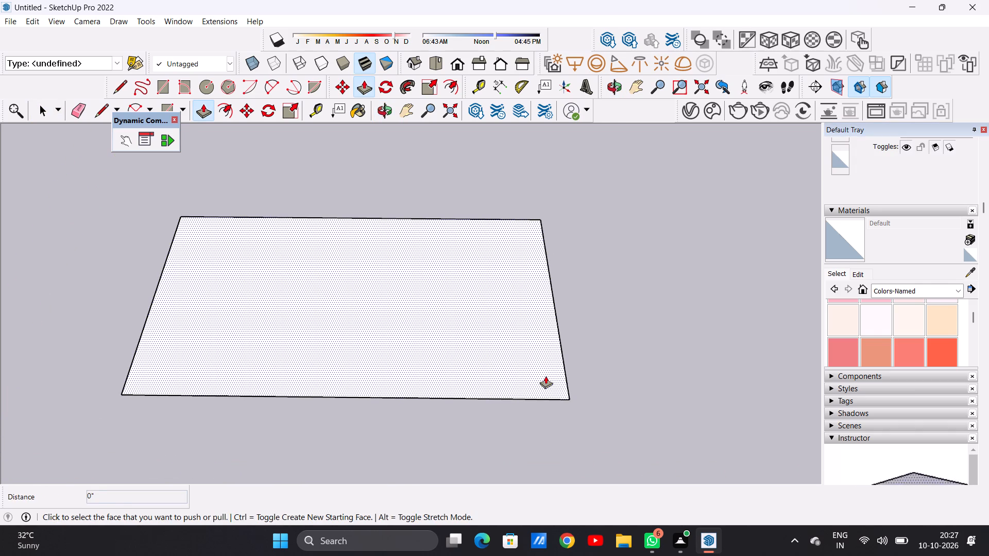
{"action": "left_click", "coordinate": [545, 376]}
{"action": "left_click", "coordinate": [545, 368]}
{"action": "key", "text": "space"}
Examine the thin slab's edges and top surface from low and high viewing angles.
{"action": "scroll", "coordinate": [453, 276], "scroll_direction": "down", "scroll_amount": 6}
{"action": "middle_click_drag", "start_coordinate": [442, 299], "coordinate": [447, 183]}
{"action": "scroll", "coordinate": [447, 321], "scroll_direction": "up", "scroll_amount": 1}
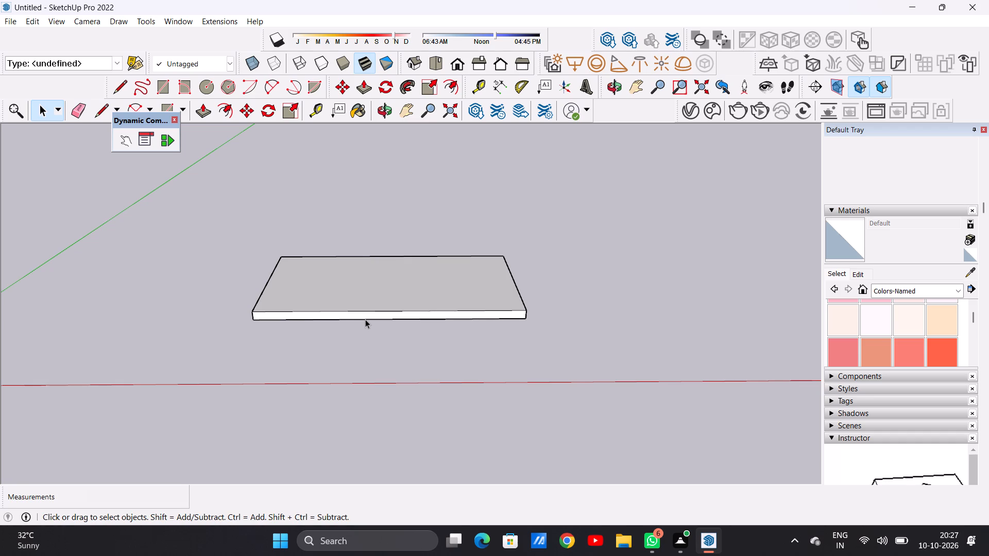
{"action": "scroll", "coordinate": [329, 297], "scroll_direction": "down", "scroll_amount": 4}
{"action": "middle_click_drag", "start_coordinate": [385, 290], "coordinate": [375, 314]}
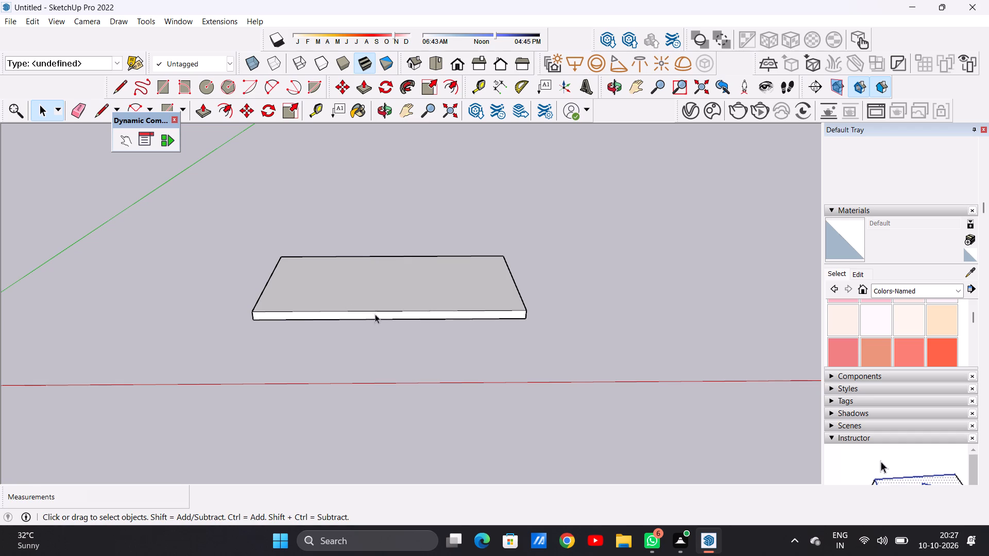
{"action": "middle_click_drag", "start_coordinate": [375, 314], "coordinate": [377, 363]}
{"action": "middle_click_drag", "start_coordinate": [357, 290], "coordinate": [346, 380]}
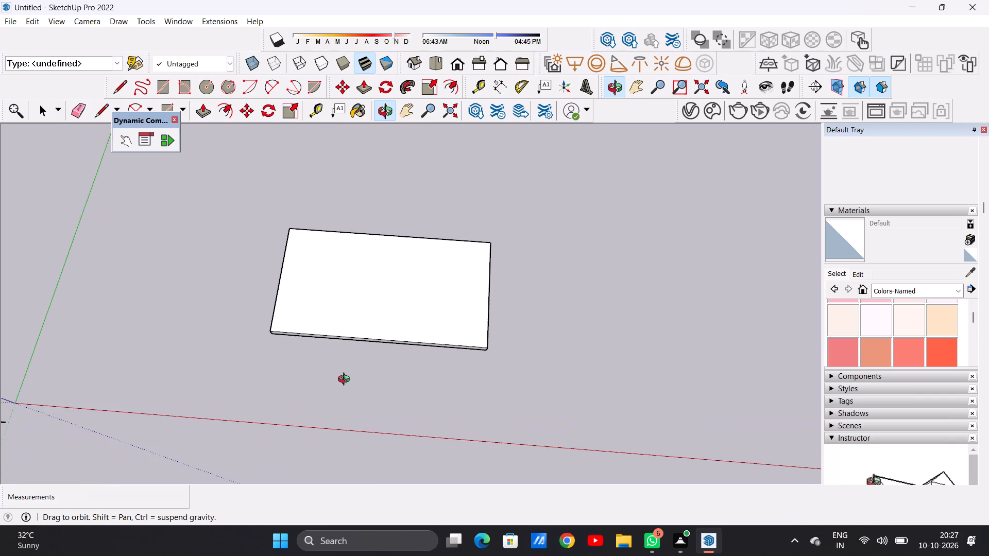
{"action": "middle_click_drag", "start_coordinate": [346, 380], "coordinate": [361, 394]}
{"action": "scroll", "coordinate": [401, 296], "scroll_direction": "up", "scroll_amount": 2}
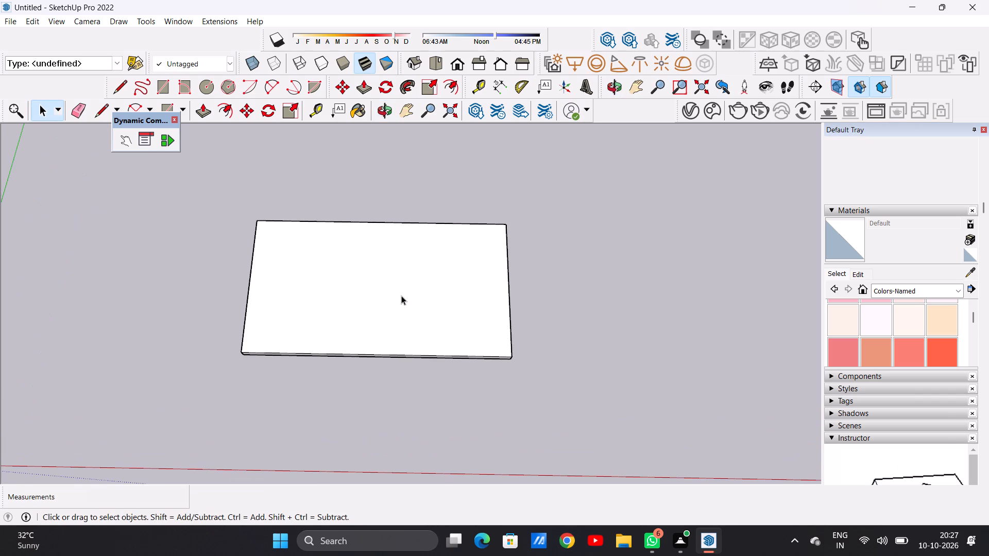
{"action": "scroll", "coordinate": [401, 296], "scroll_direction": "down", "scroll_amount": 7}
{"action": "scroll", "coordinate": [424, 327], "scroll_direction": "up", "scroll_amount": 9}
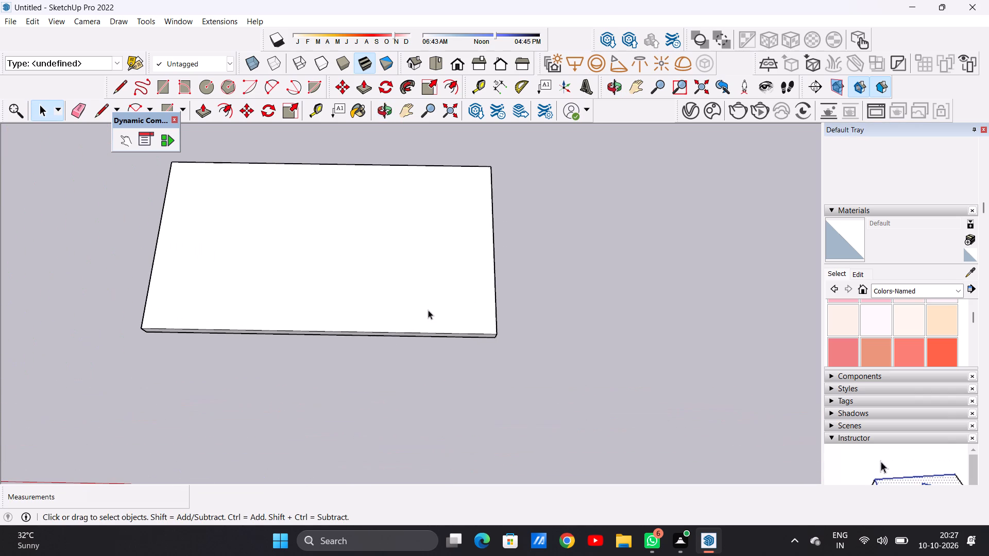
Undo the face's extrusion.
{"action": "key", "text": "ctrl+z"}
Draw a rectangle about 12' 9" by 5' adjoining the full right edge of the flat face.
{"action": "scroll", "coordinate": [470, 317], "scroll_direction": "down", "scroll_amount": 7}
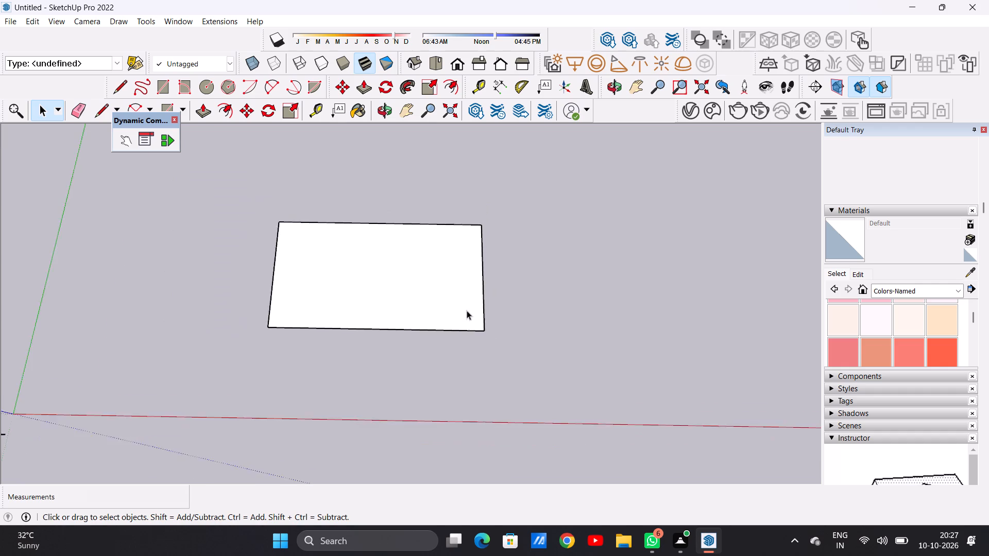
{"action": "scroll", "coordinate": [471, 258], "scroll_direction": "up", "scroll_amount": 8}
{"action": "key", "text": "r"}
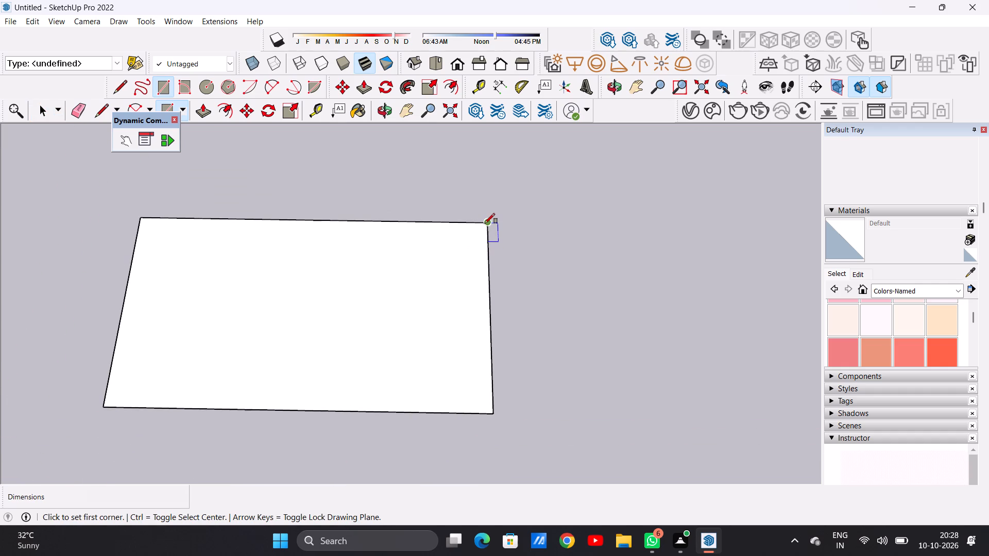
{"action": "left_click", "coordinate": [485, 223]}
{"action": "left_click", "coordinate": [494, 415]}
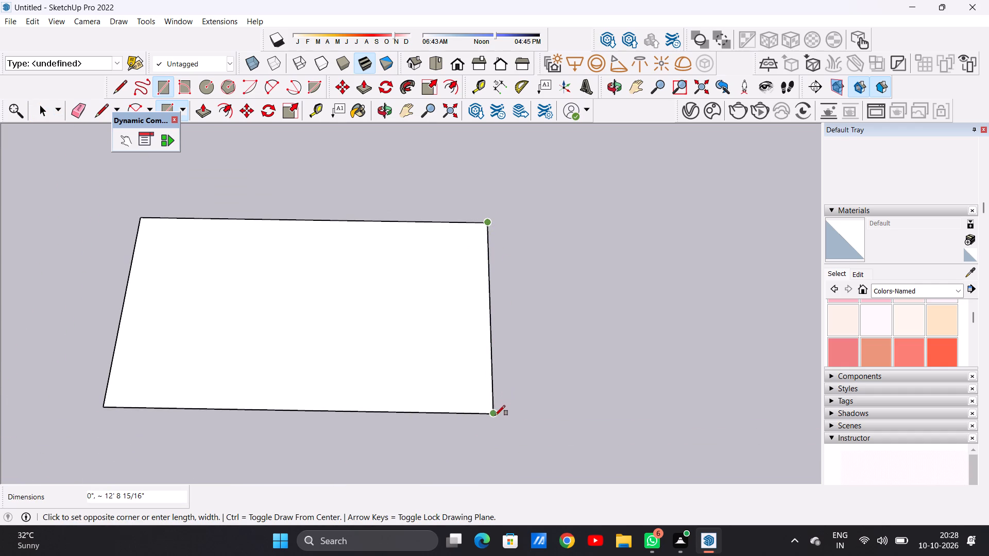
{"action": "left_click", "coordinate": [576, 409]}
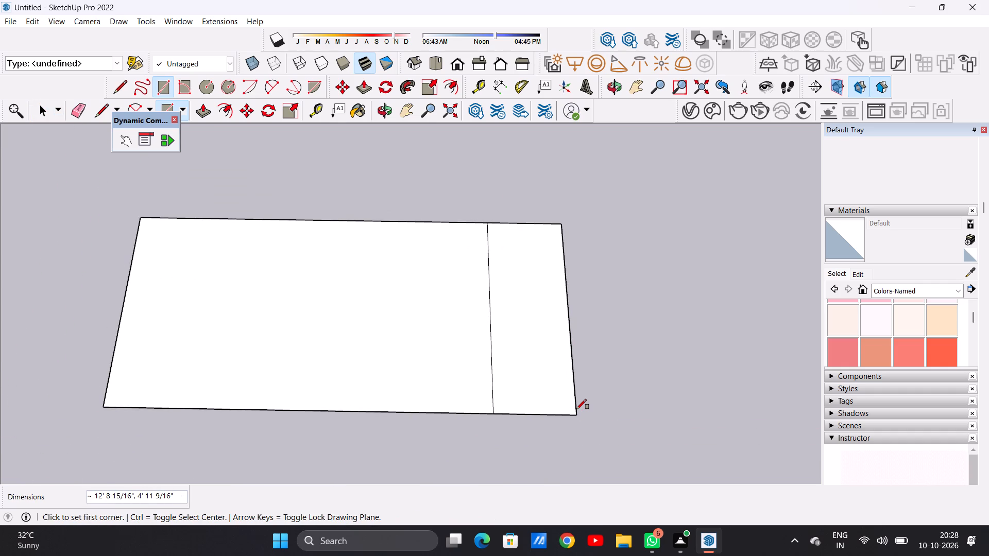
{"action": "key", "text": "space"}
Erase the shared edge between the main face and the new right-hand rectangle to merge them.
{"action": "key", "text": "e"}
{"action": "left_click_drag", "start_coordinate": [498, 343], "coordinate": [494, 342]}
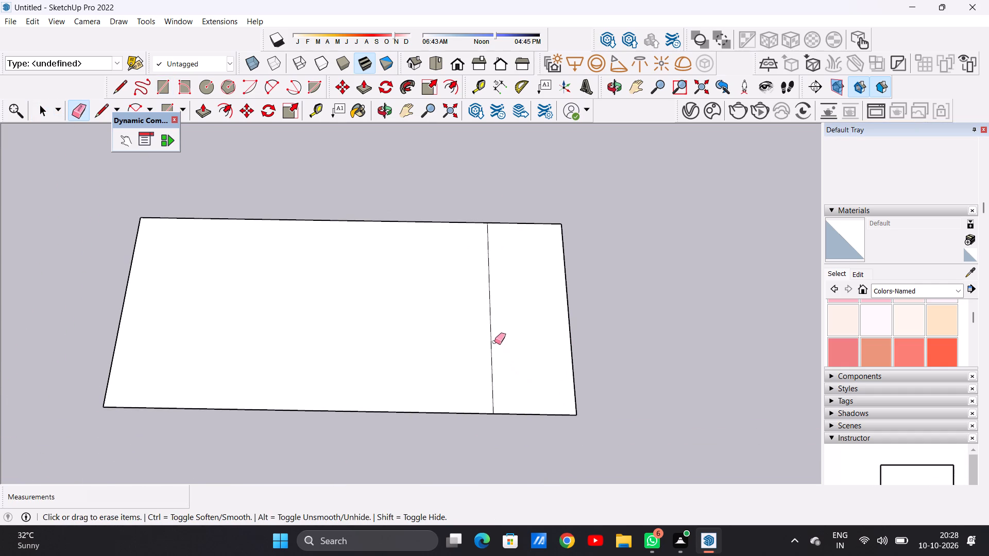
{"action": "left_click_drag", "start_coordinate": [494, 342], "coordinate": [480, 342]}
{"action": "key", "text": "space"}
Extrude the merged rectangular face upward by 9" with Push/Pull.
{"action": "scroll", "coordinate": [451, 381], "scroll_direction": "down", "scroll_amount": 8}
{"action": "scroll", "coordinate": [514, 333], "scroll_direction": "up", "scroll_amount": 2}
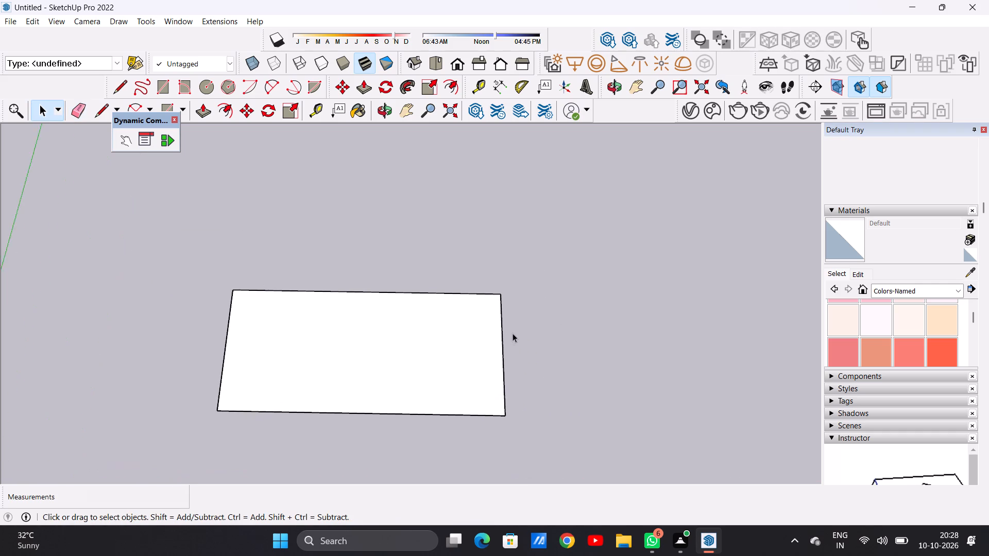
{"action": "scroll", "coordinate": [513, 333], "scroll_direction": "up", "scroll_amount": 2}
{"action": "middle_click_drag", "start_coordinate": [500, 405], "coordinate": [491, 379]}
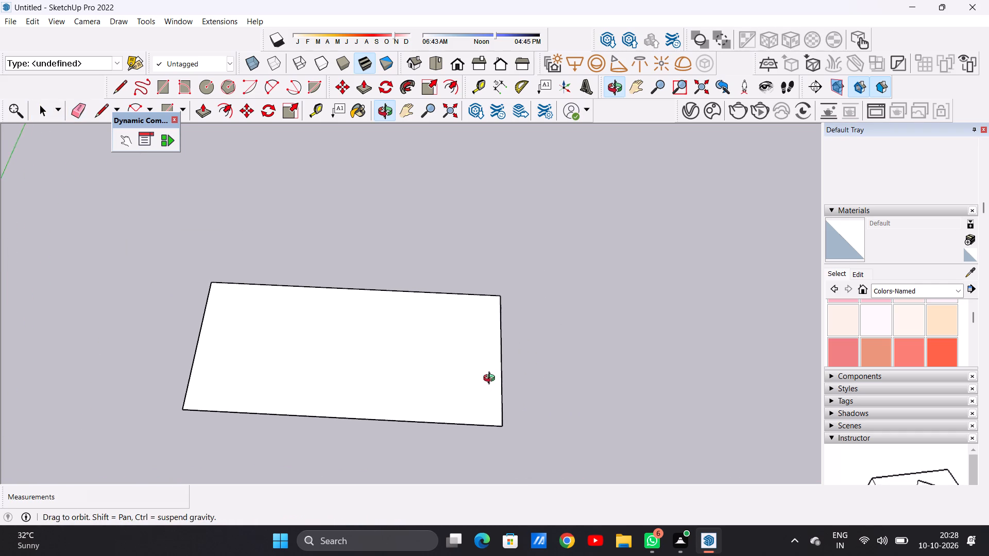
{"action": "middle_click_drag", "start_coordinate": [491, 379], "coordinate": [501, 366]}
{"action": "key", "text": "p"}
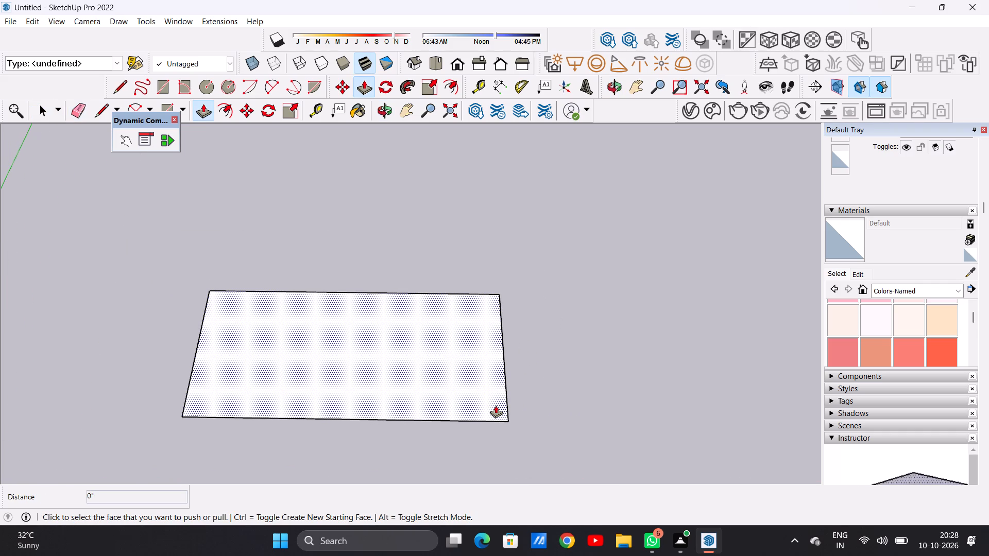
{"action": "left_click", "coordinate": [496, 405]}
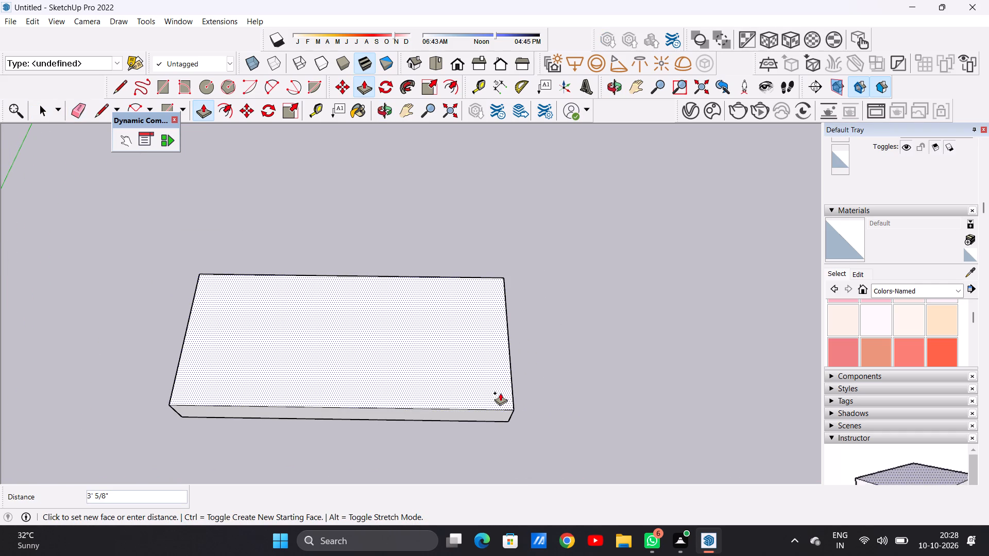
{"action": "type", "text": "9\""}
{"action": "key", "text": "Return"}
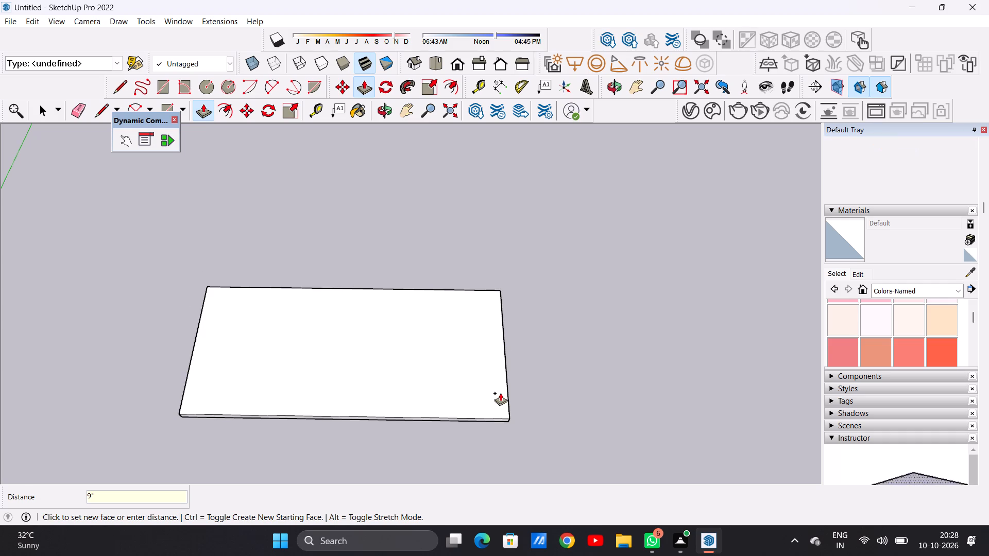
{"action": "key", "text": "space"}
Examine the extruded slab's top and front side from different angles and distances.
{"action": "middle_click_drag", "start_coordinate": [426, 421], "coordinate": [431, 409]}
{"action": "scroll", "coordinate": [405, 381], "scroll_direction": "down", "scroll_amount": 6}
{"action": "middle_click_drag", "start_coordinate": [397, 367], "coordinate": [395, 428]}
{"action": "scroll", "coordinate": [395, 378], "scroll_direction": "up", "scroll_amount": 3}
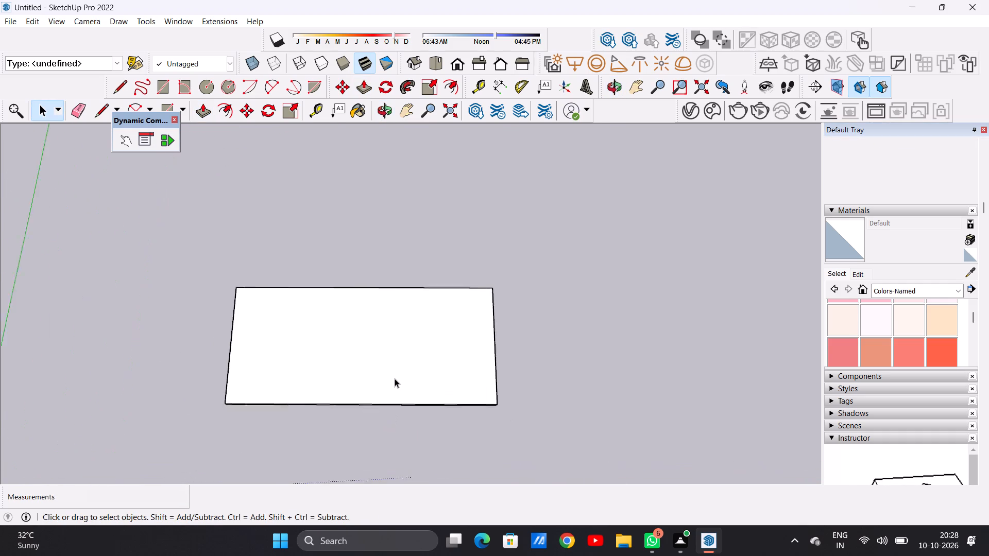
{"action": "scroll", "coordinate": [395, 378], "scroll_direction": "up", "scroll_amount": 3}
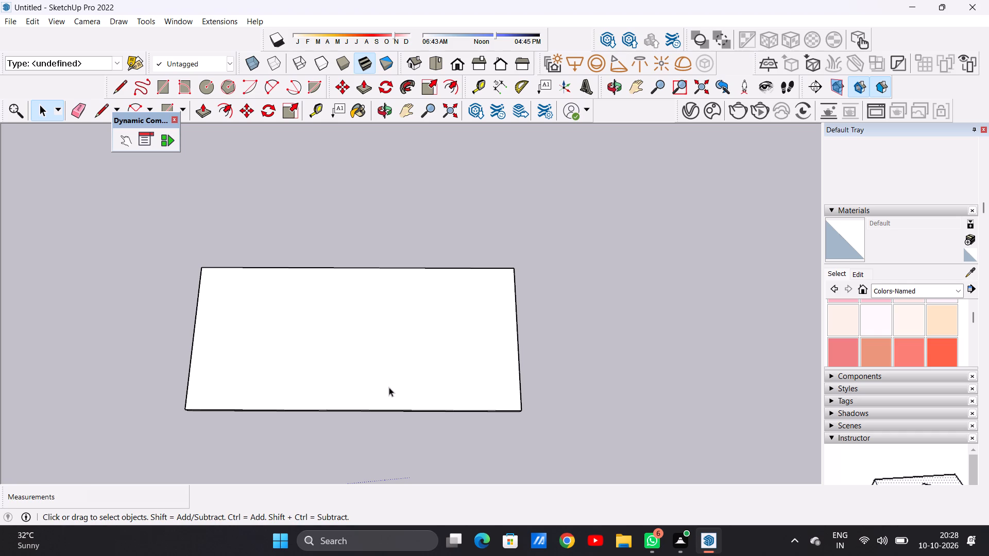
{"action": "scroll", "coordinate": [388, 359], "scroll_direction": "down", "scroll_amount": 16}
{"action": "middle_click_drag", "start_coordinate": [420, 410], "coordinate": [405, 391]}
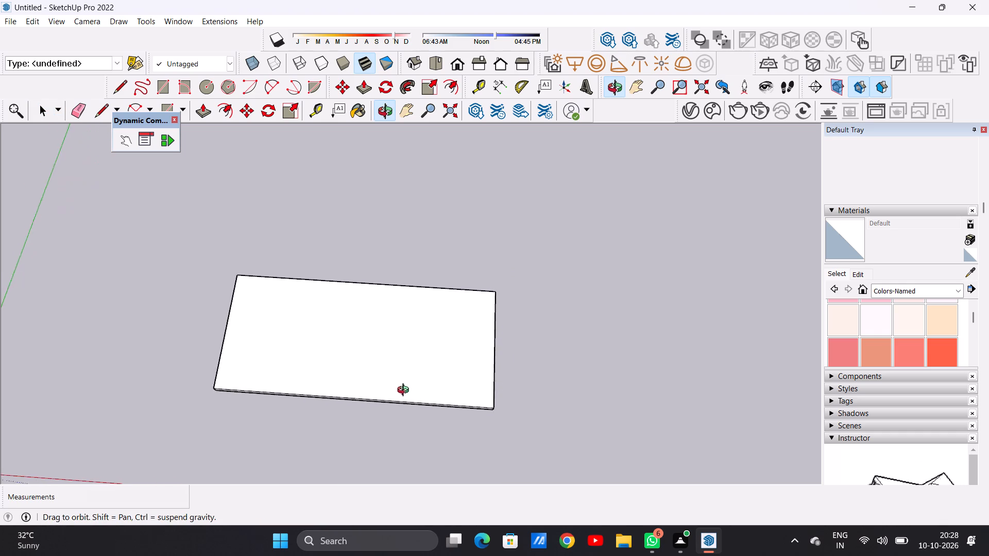
{"action": "middle_click_drag", "start_coordinate": [405, 391], "coordinate": [412, 435]}
{"action": "scroll", "coordinate": [422, 362], "scroll_direction": "up", "scroll_amount": 2}
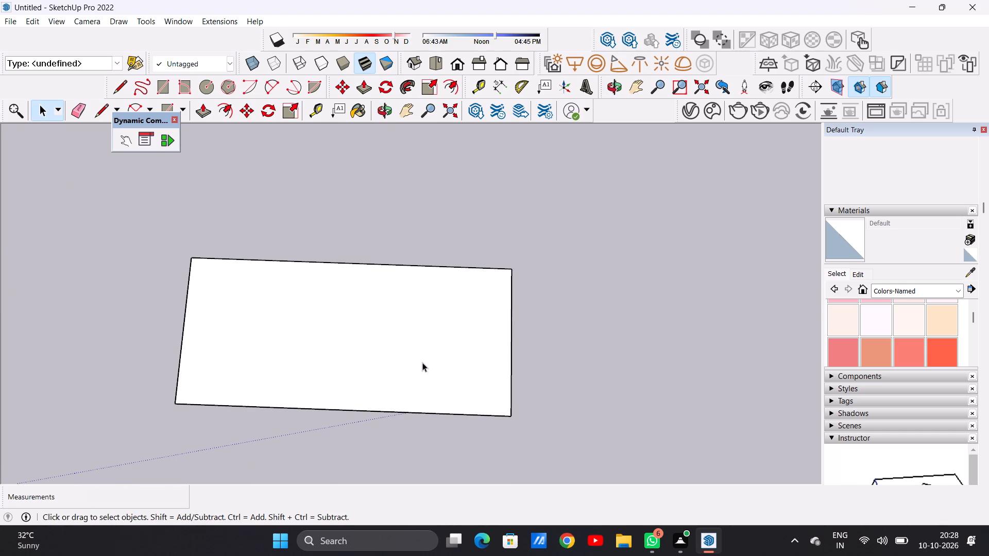
Offset the outline of the slab's top face inward by about 9 3/4".
{"action": "key", "text": "o"}
{"action": "key", "text": "f"}
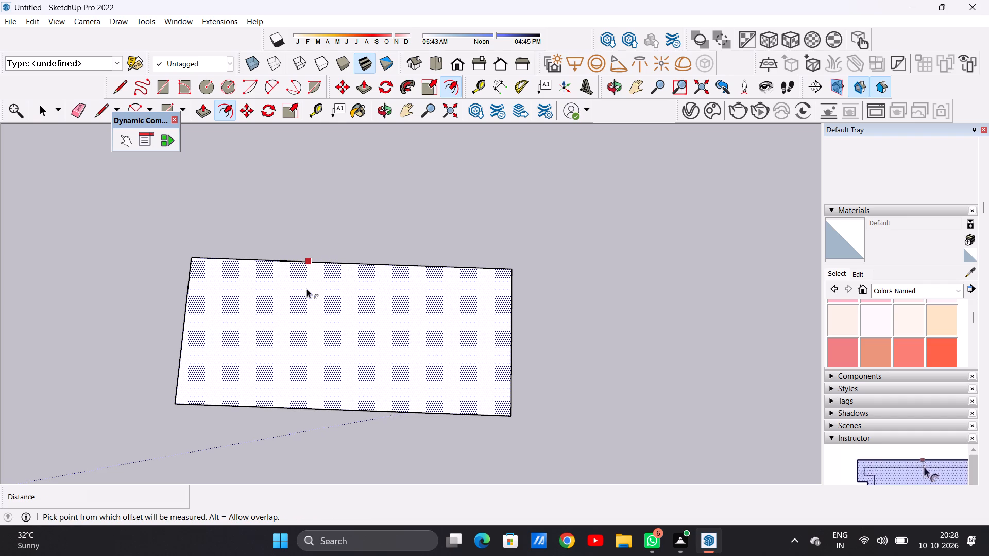
{"action": "left_click", "coordinate": [305, 289]}
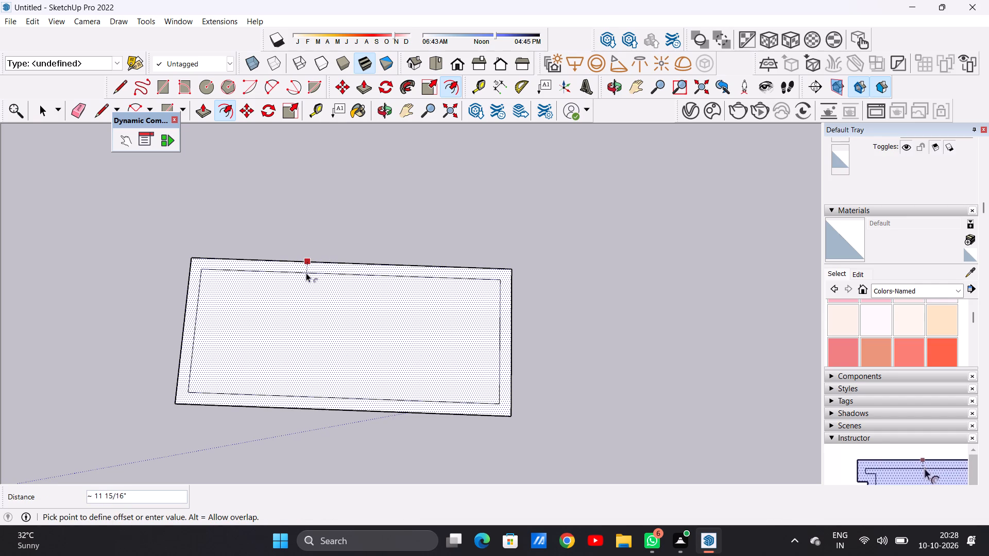
{"action": "left_click", "coordinate": [306, 271]}
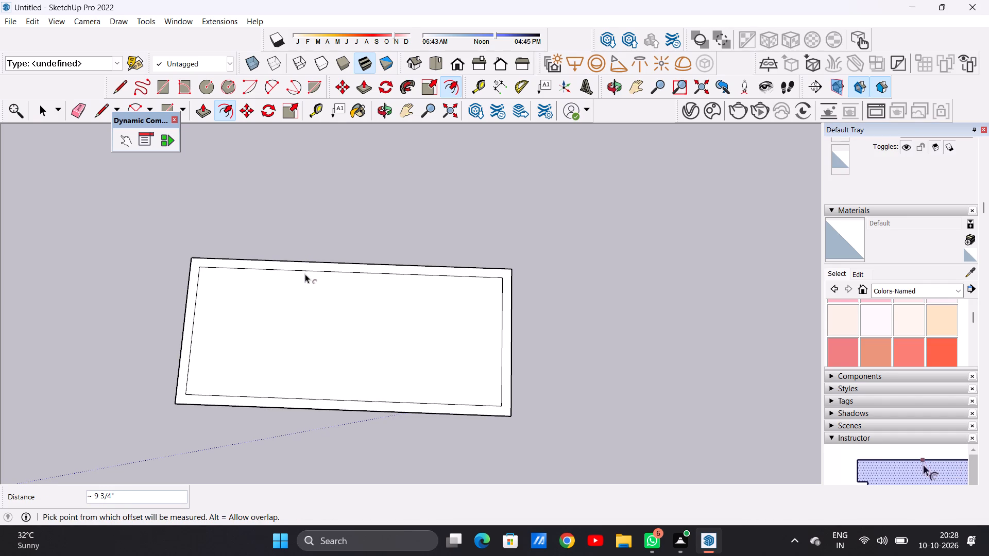
{"action": "key", "text": "space"}
{"action": "scroll", "coordinate": [390, 364], "scroll_direction": "down", "scroll_amount": 4}
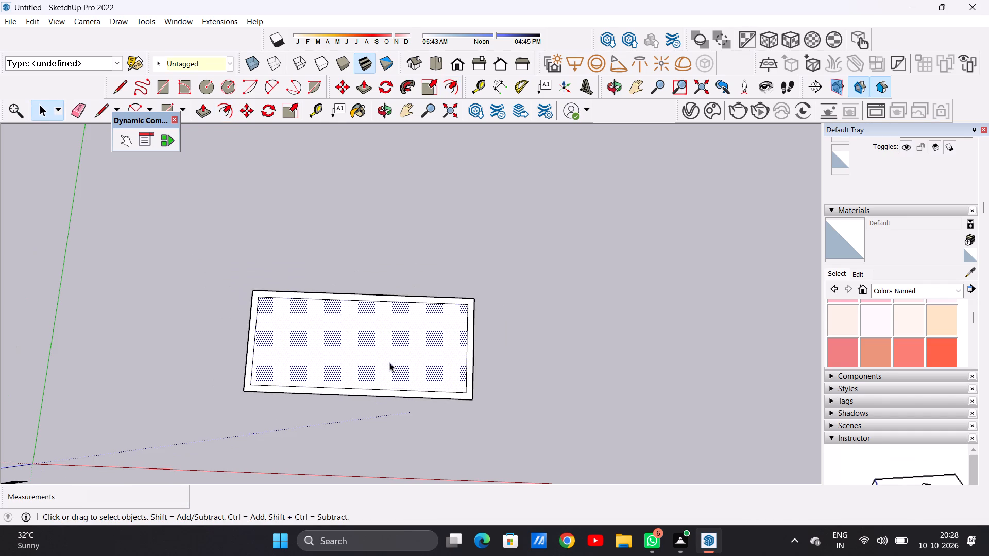
{"action": "left_click", "coordinate": [549, 337]}
{"action": "scroll", "coordinate": [352, 427], "scroll_direction": "up", "scroll_amount": 5}
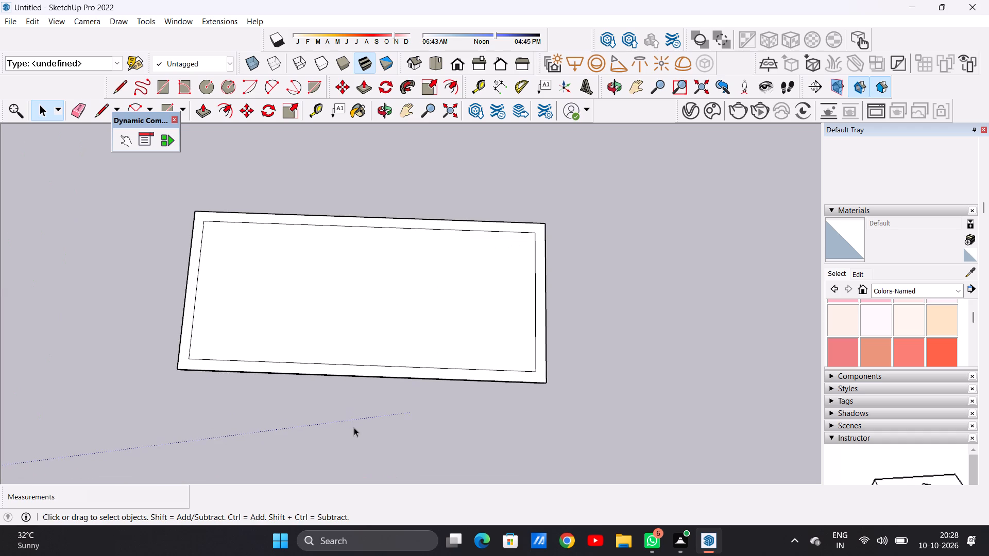
{"action": "scroll", "coordinate": [353, 427], "scroll_direction": "down", "scroll_amount": 2}
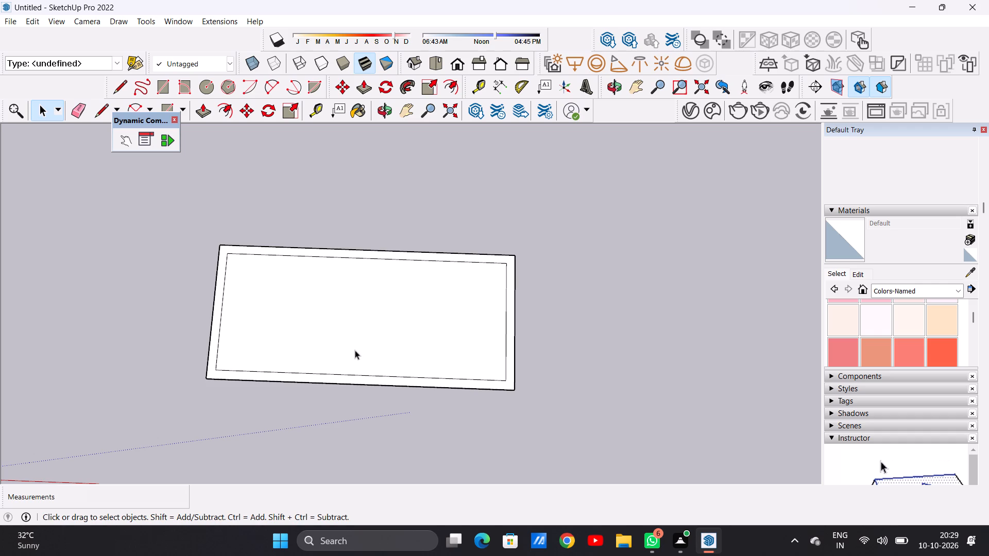
Draw two closely spaced parallel lines, each about 26' 8" long, lengthwise across the middle of the inner rectangle, spanning its short edges.
{"action": "key", "text": "l"}
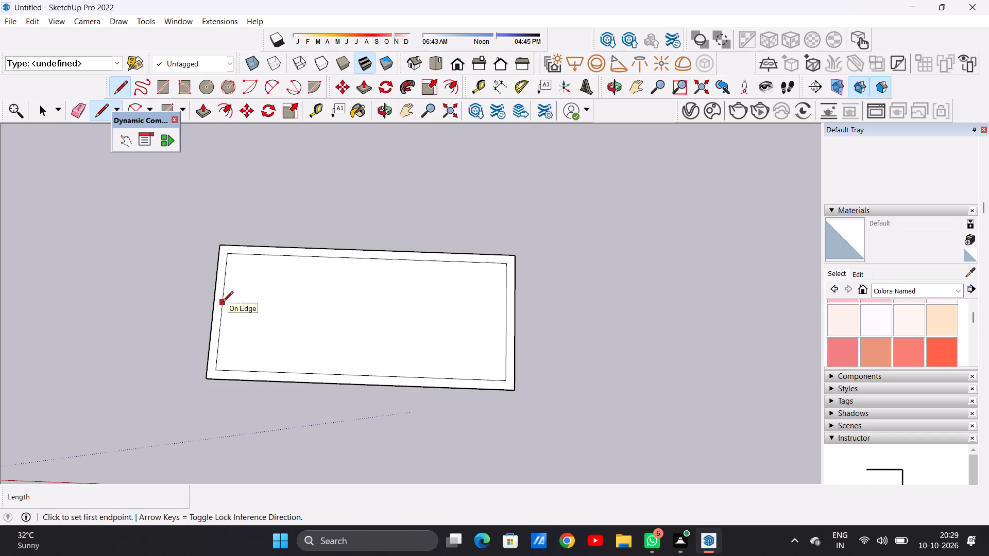
{"action": "left_click", "coordinate": [223, 303]}
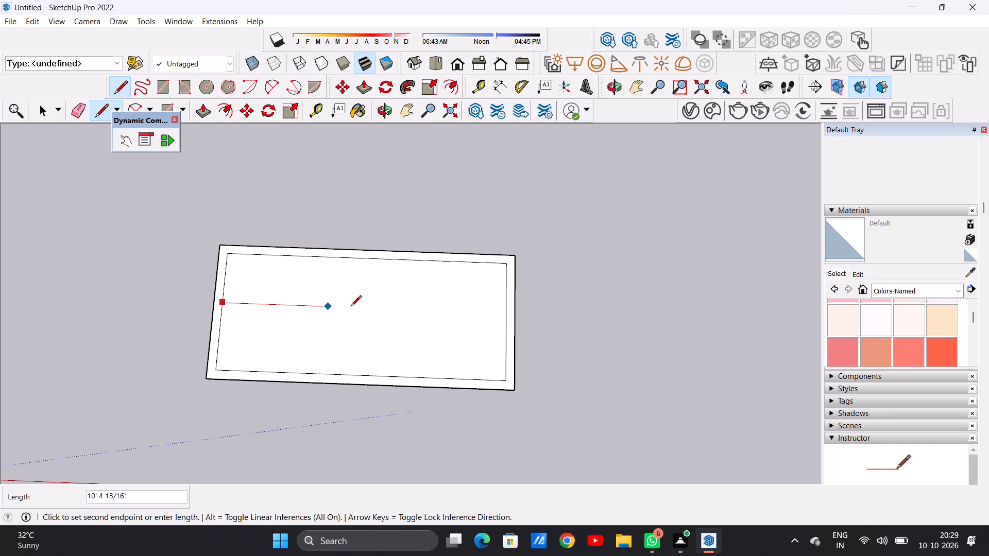
{"action": "left_click", "coordinate": [509, 312]}
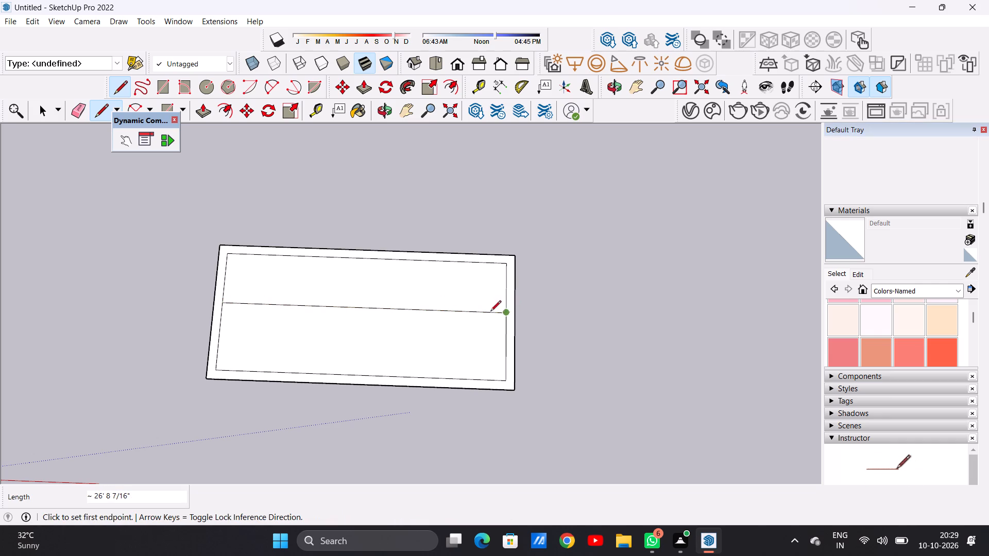
{"action": "scroll", "coordinate": [471, 338], "scroll_direction": "up", "scroll_amount": 2}
{"action": "scroll", "coordinate": [183, 314], "scroll_direction": "up", "scroll_amount": 3}
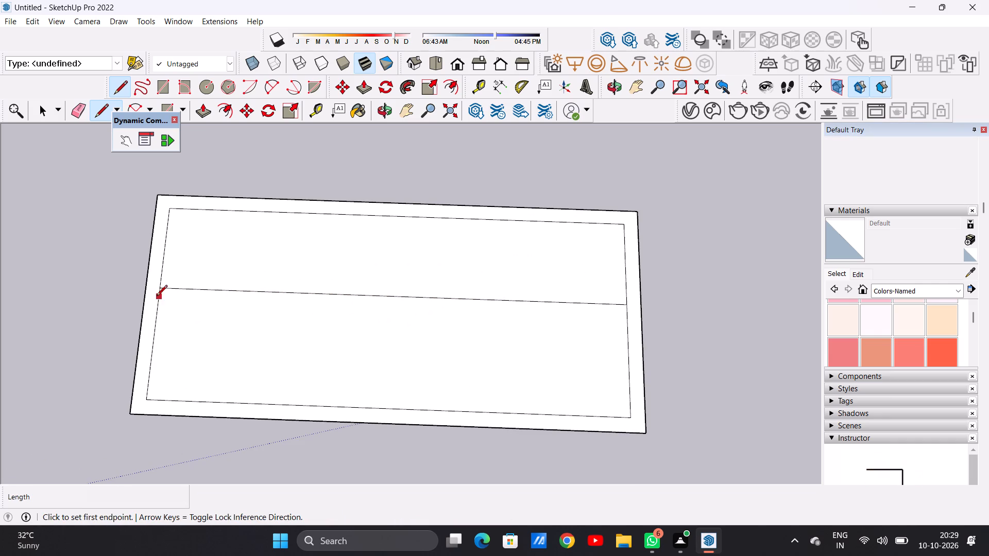
{"action": "left_click", "coordinate": [162, 305]}
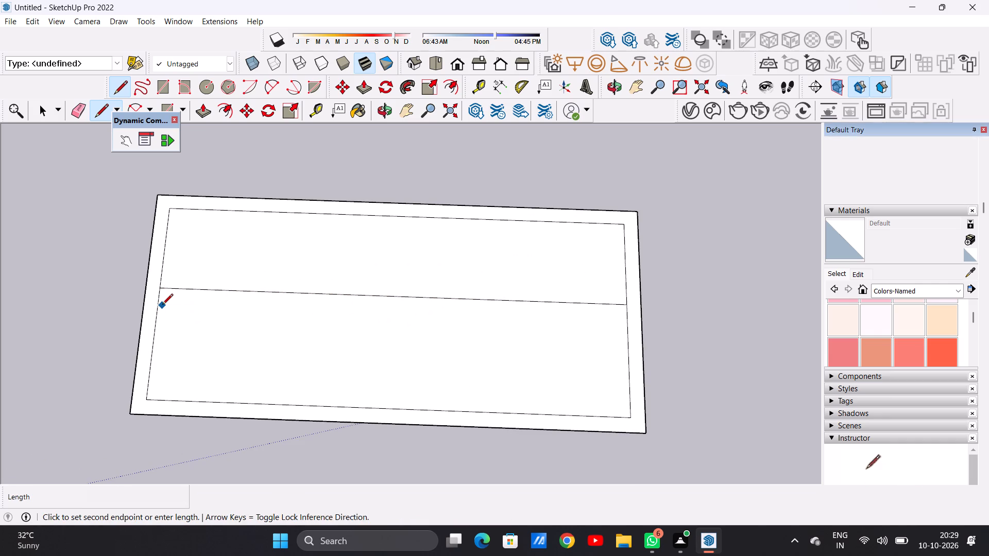
{"action": "key", "text": "space"}
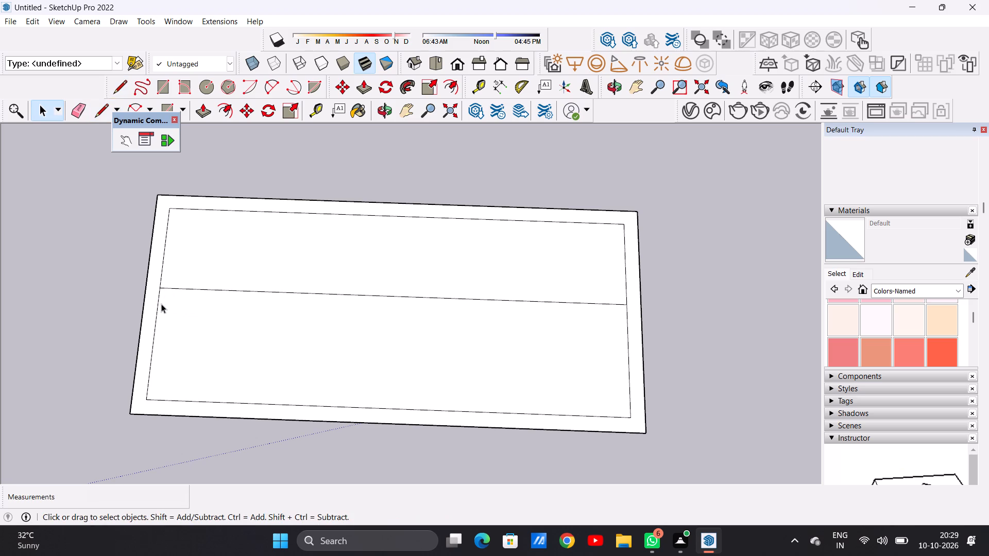
{"action": "key", "text": "l"}
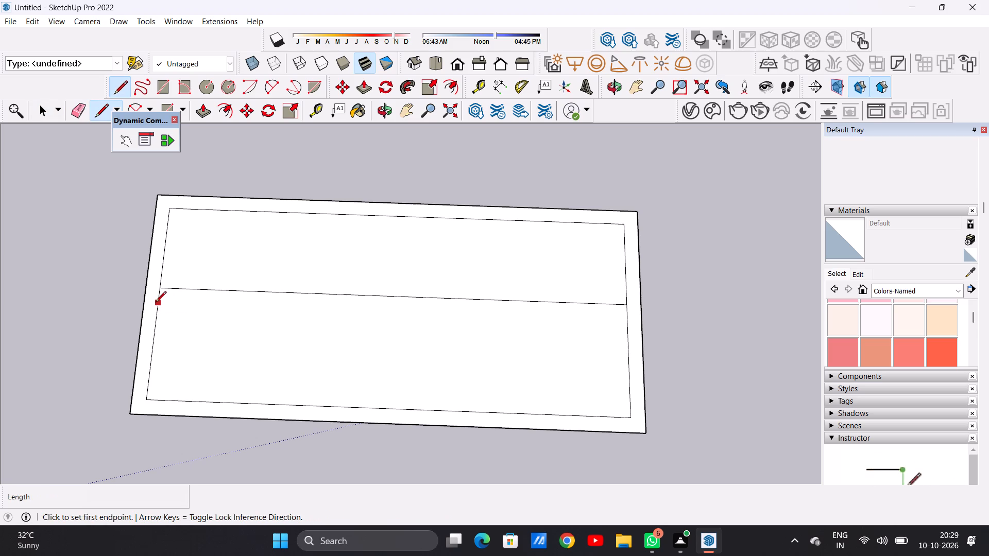
{"action": "left_click", "coordinate": [156, 303]}
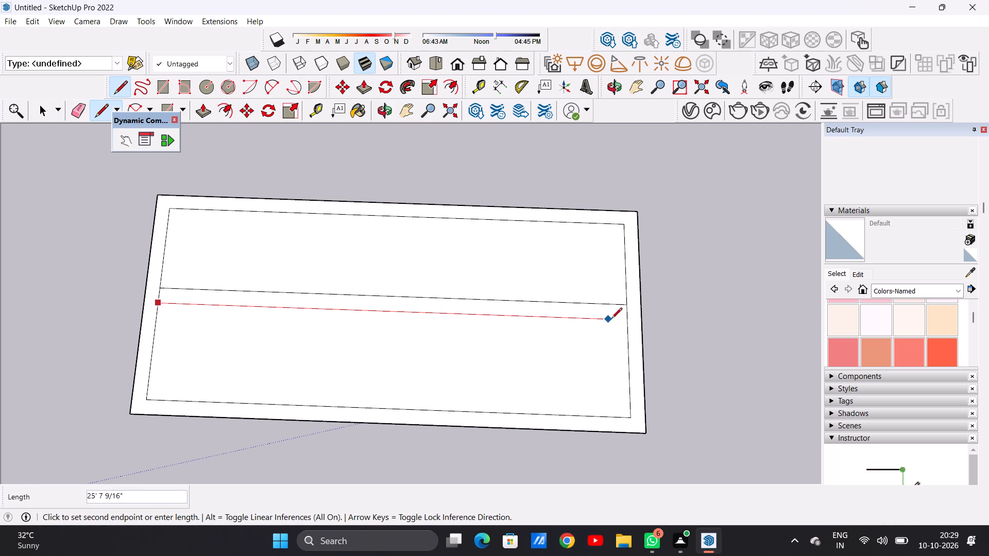
{"action": "left_click", "coordinate": [623, 322]}
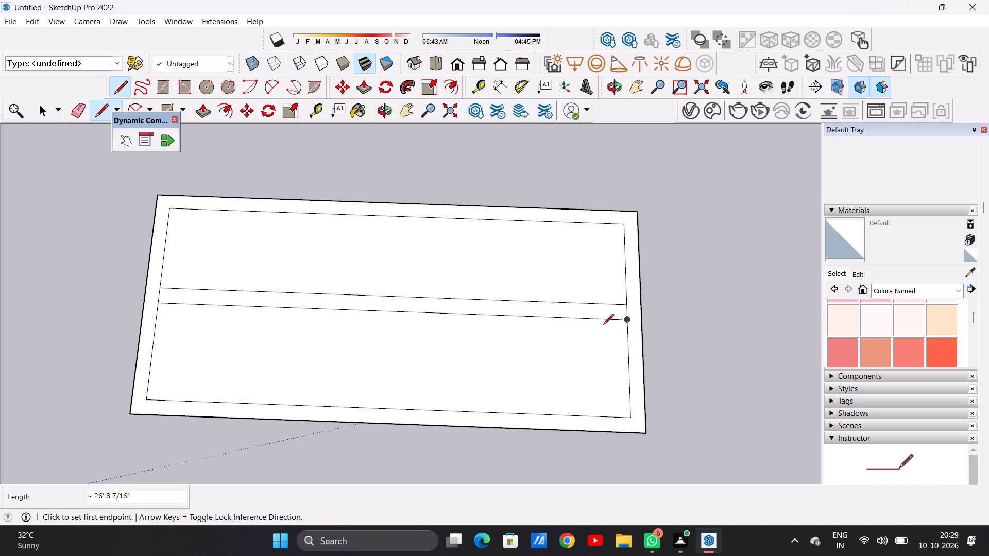
{"action": "key", "text": "space"}
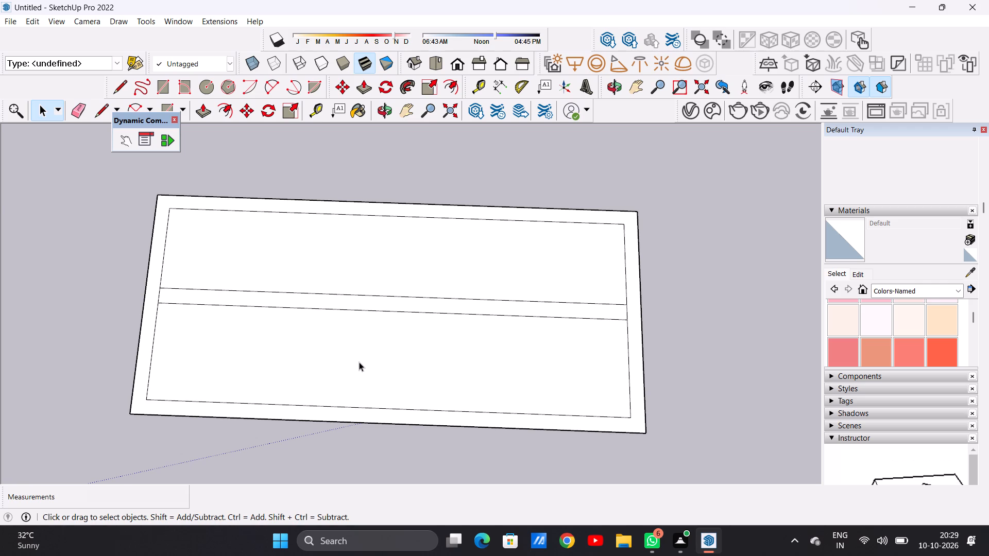
Draw short lines about 9 3/4" long from both front corners of the inner rectangle to the slab's outer side edges.
{"action": "scroll", "coordinate": [359, 362], "scroll_direction": "down", "scroll_amount": 9}
{"action": "scroll", "coordinate": [399, 345], "scroll_direction": "up", "scroll_amount": 5}
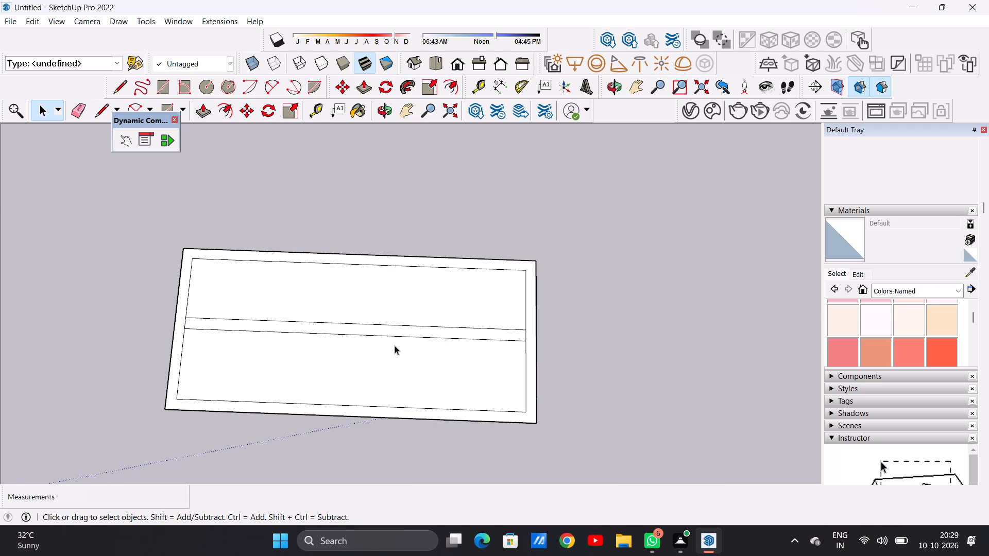
{"action": "scroll", "coordinate": [550, 411], "scroll_direction": "up", "scroll_amount": 5}
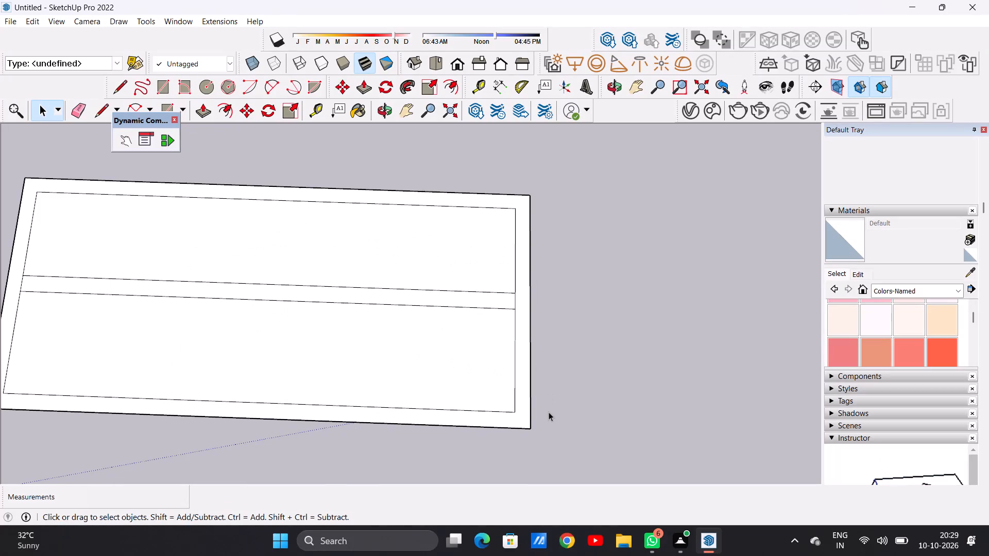
{"action": "key", "text": "l"}
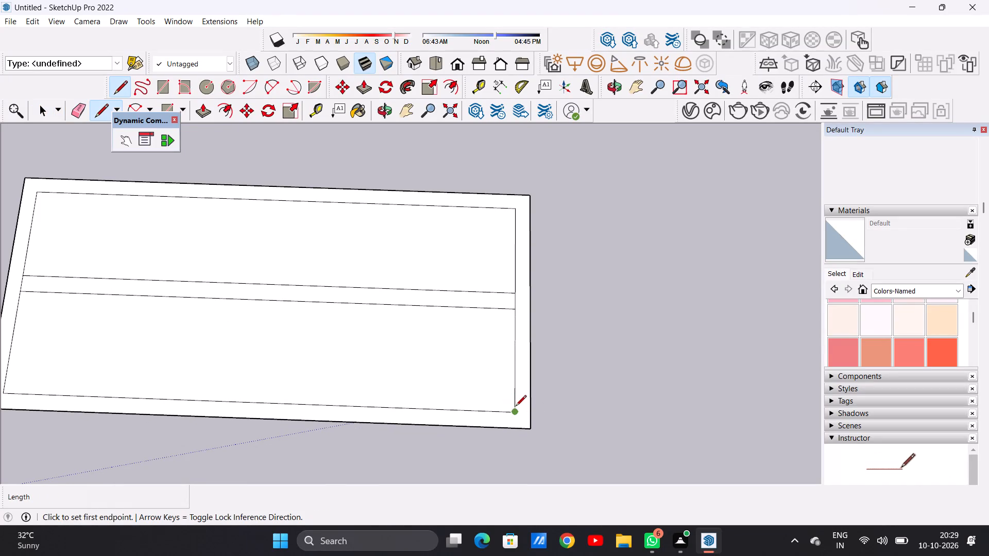
{"action": "left_click", "coordinate": [514, 411]}
{"action": "left_click", "coordinate": [532, 413]}
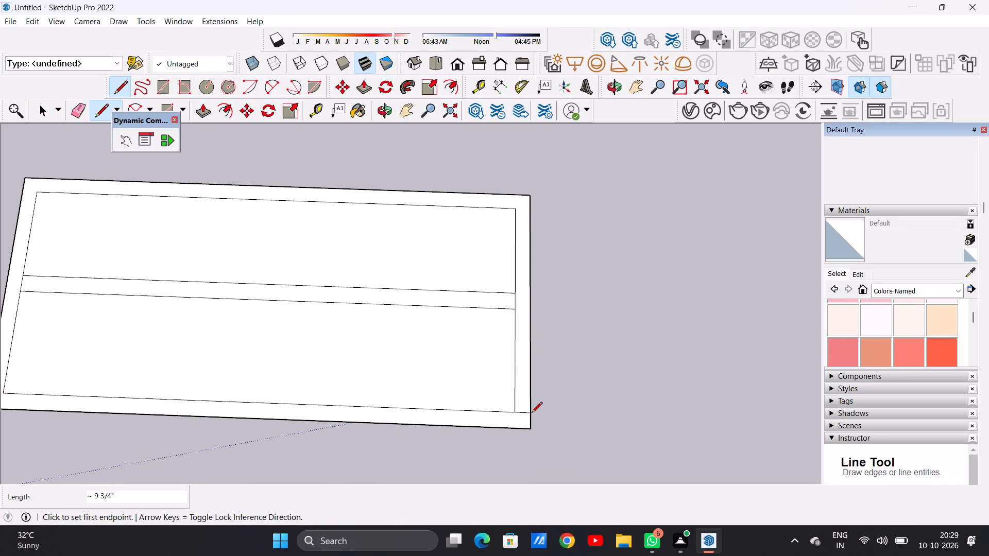
{"action": "scroll", "coordinate": [550, 389], "scroll_direction": "down", "scroll_amount": 10}
{"action": "scroll", "coordinate": [388, 391], "scroll_direction": "up", "scroll_amount": 7}
{"action": "scroll", "coordinate": [180, 390], "scroll_direction": "up", "scroll_amount": 4}
{"action": "scroll", "coordinate": [182, 390], "scroll_direction": "down", "scroll_amount": 1}
{"action": "scroll", "coordinate": [182, 390], "scroll_direction": "up", "scroll_amount": 4}
{"action": "left_click", "coordinate": [204, 385]}
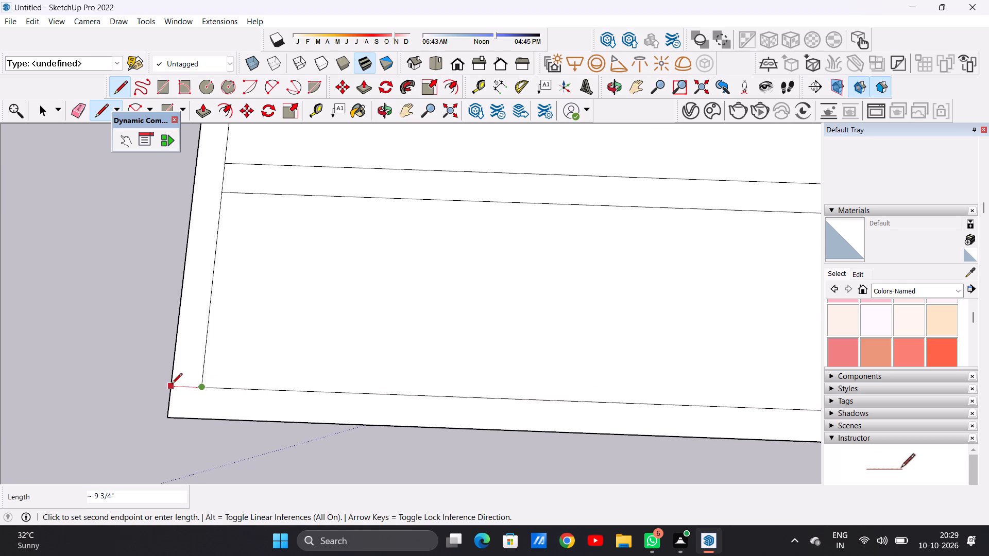
{"action": "left_click", "coordinate": [172, 385]}
{"action": "key", "text": "space"}
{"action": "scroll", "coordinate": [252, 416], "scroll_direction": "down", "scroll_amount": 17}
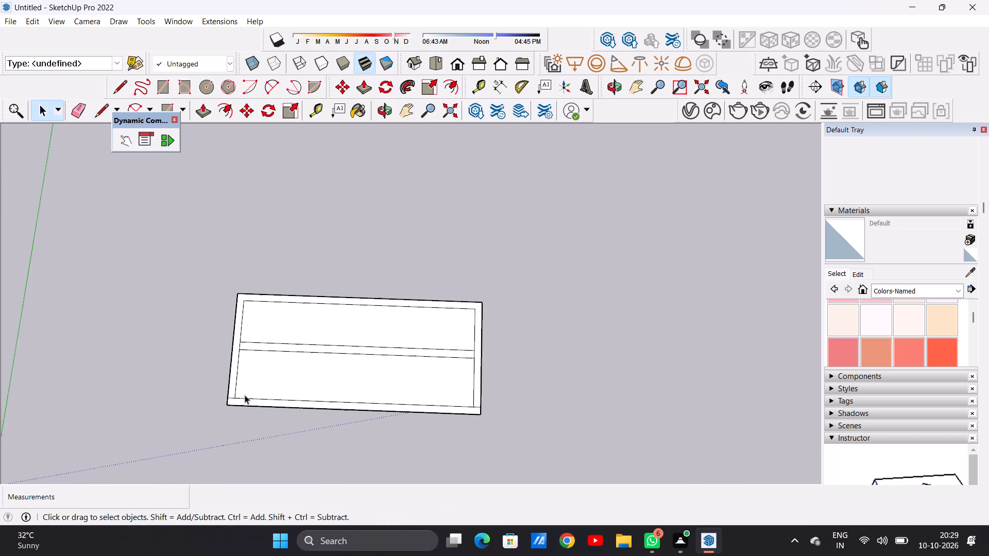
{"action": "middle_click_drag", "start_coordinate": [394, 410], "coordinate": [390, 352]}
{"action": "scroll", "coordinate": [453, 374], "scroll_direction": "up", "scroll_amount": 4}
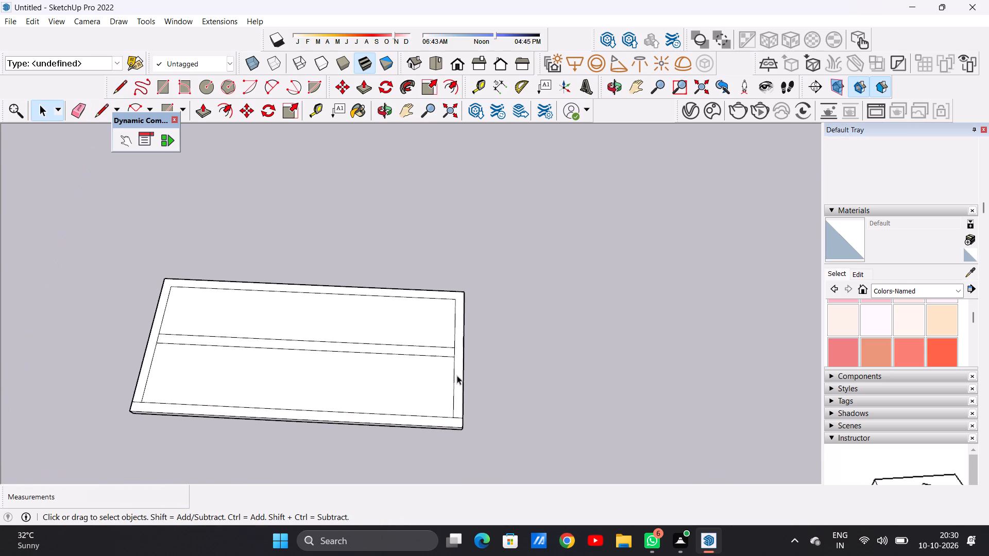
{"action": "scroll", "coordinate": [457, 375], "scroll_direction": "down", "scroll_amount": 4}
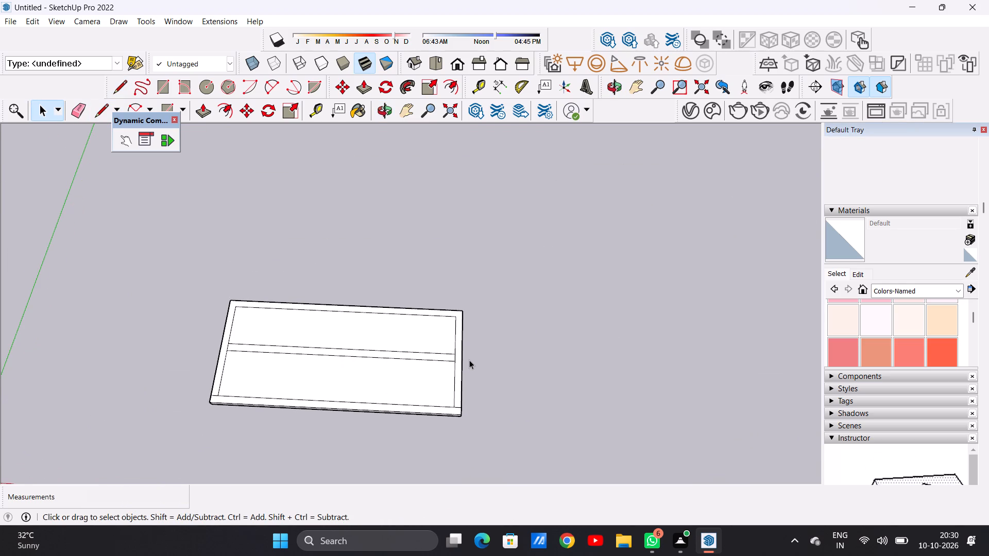
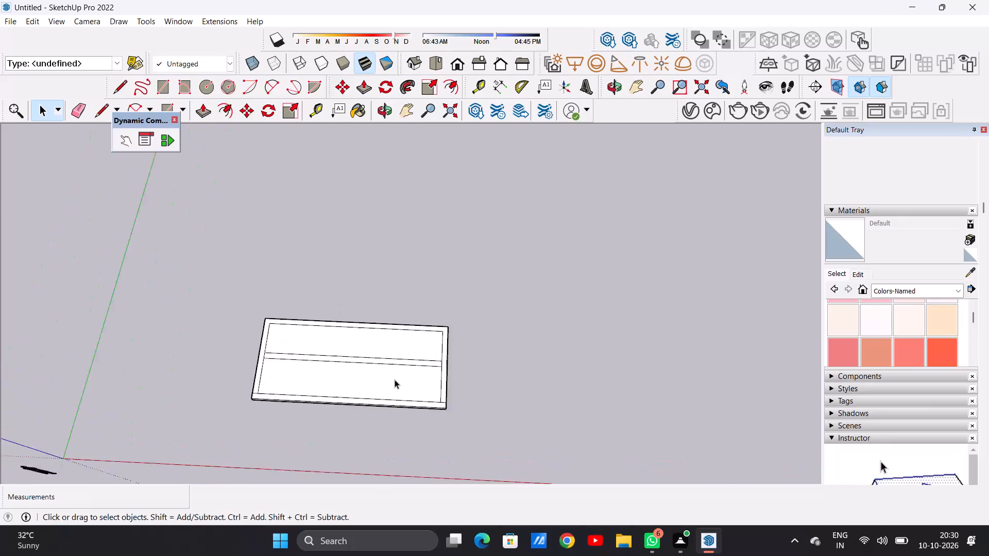
Draw a short line about 9 3/4" long across the front wall strip, near the middle of its length.
{"action": "middle_click", "coordinate": [379, 351]}
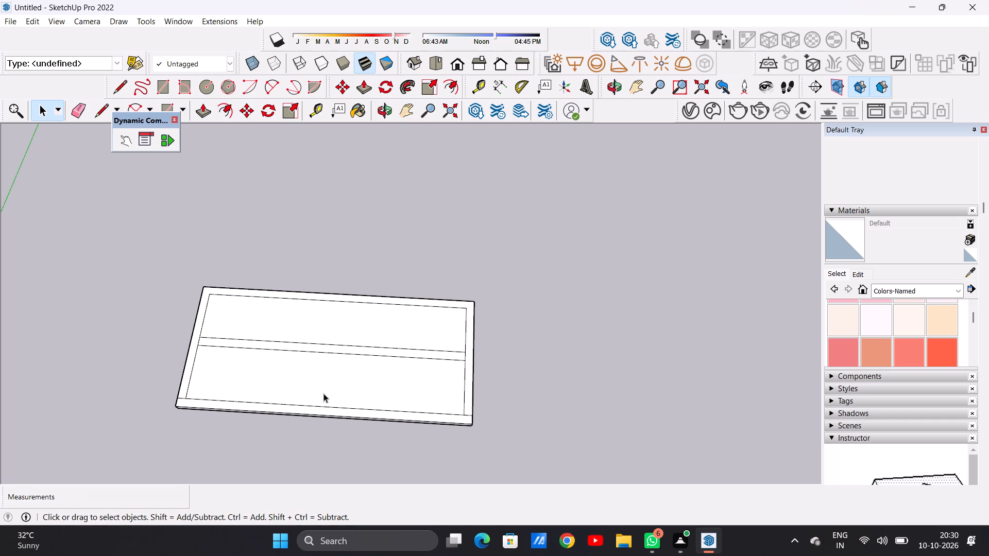
{"action": "middle_click_drag", "start_coordinate": [323, 393], "coordinate": [390, 449]}
{"action": "middle_click_drag", "start_coordinate": [335, 410], "coordinate": [285, 408]}
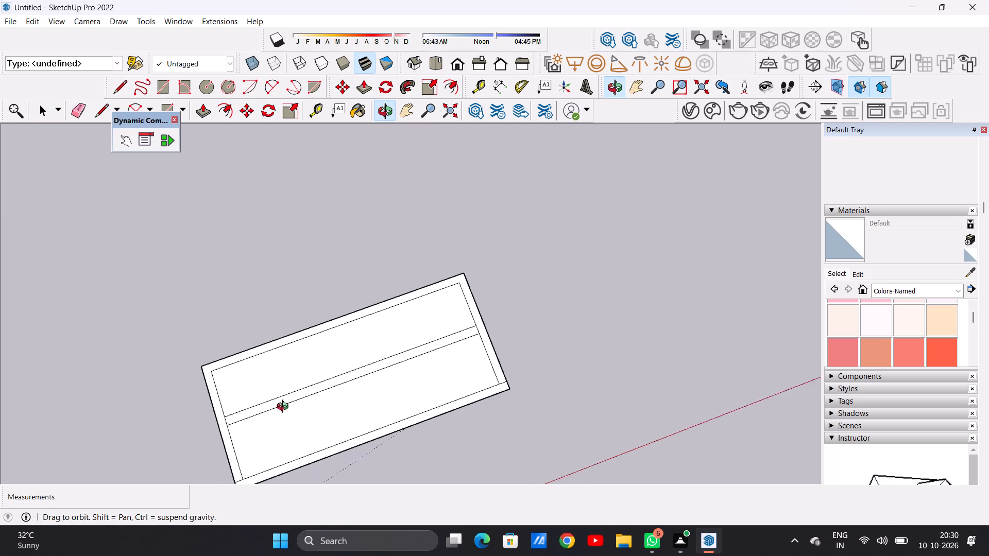
{"action": "middle_click_drag", "start_coordinate": [285, 408], "coordinate": [274, 398]}
{"action": "left_click", "coordinate": [438, 62]}
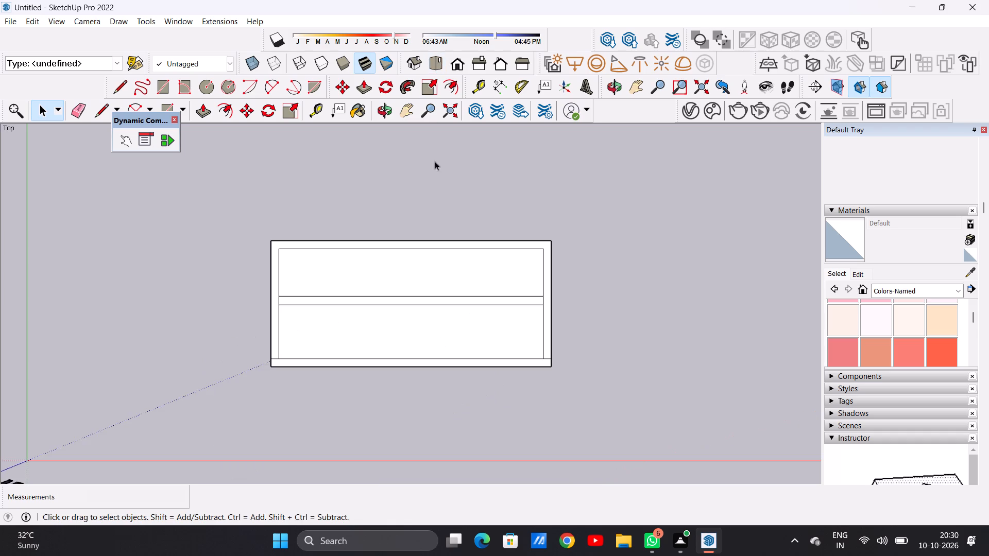
{"action": "scroll", "coordinate": [453, 230], "scroll_direction": "down", "scroll_amount": 2}
{"action": "scroll", "coordinate": [470, 323], "scroll_direction": "up", "scroll_amount": 5}
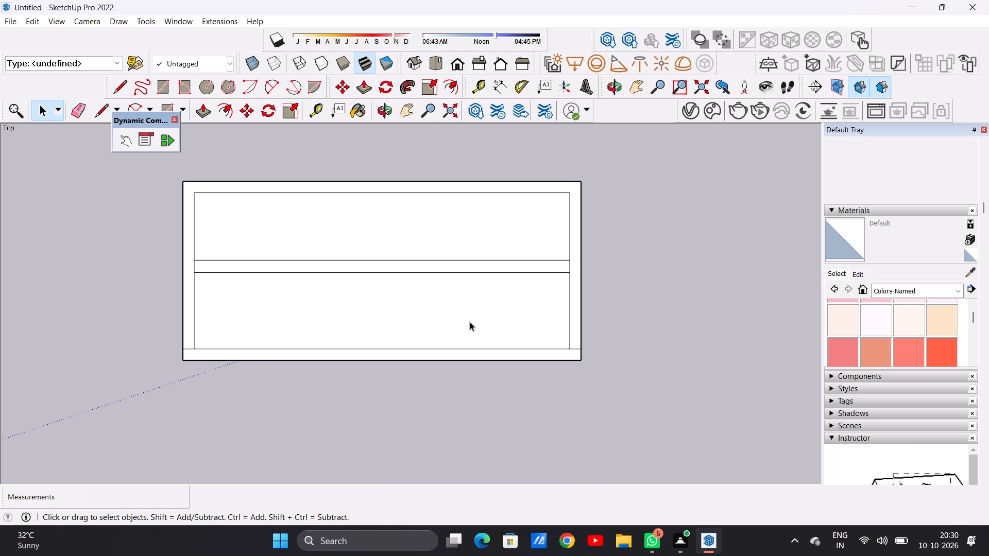
{"action": "scroll", "coordinate": [468, 311], "scroll_direction": "down", "scroll_amount": 1}
{"action": "scroll", "coordinate": [468, 311], "scroll_direction": "up", "scroll_amount": 2}
{"action": "scroll", "coordinate": [468, 311], "scroll_direction": "down", "scroll_amount": 2}
{"action": "scroll", "coordinate": [471, 279], "scroll_direction": "up", "scroll_amount": 2}
{"action": "scroll", "coordinate": [471, 283], "scroll_direction": "down", "scroll_amount": 2}
{"action": "scroll", "coordinate": [482, 251], "scroll_direction": "up", "scroll_amount": 3}
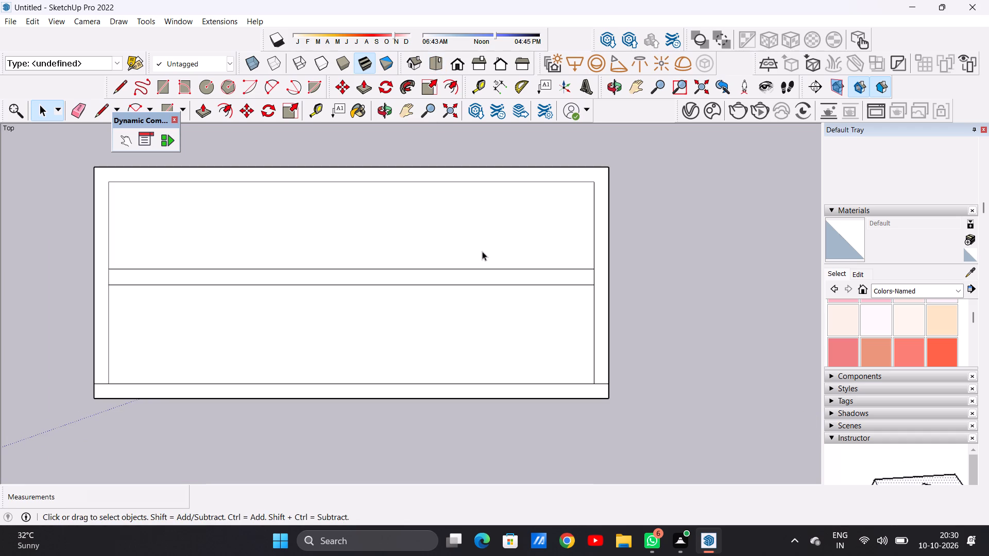
{"action": "key", "text": "l"}
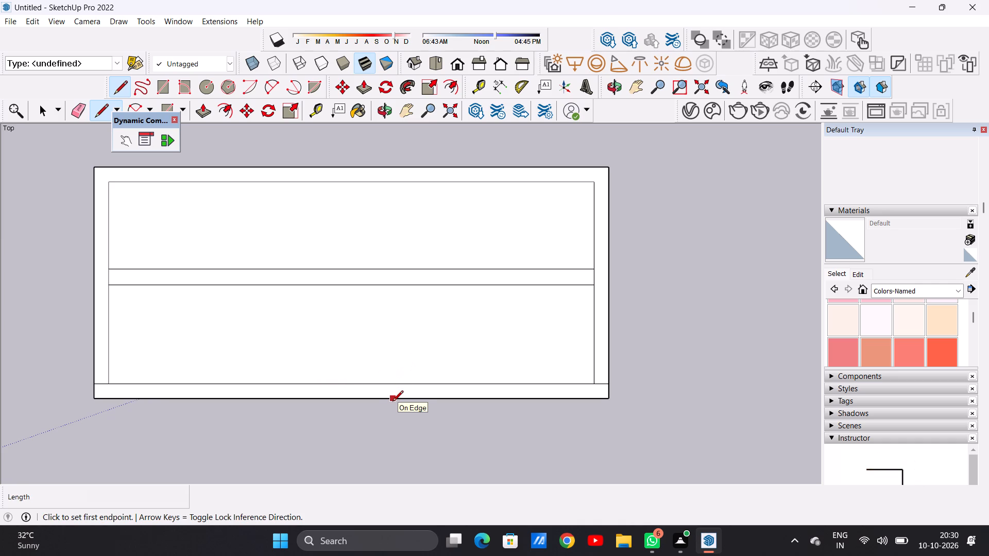
{"action": "left_click", "coordinate": [359, 397]}
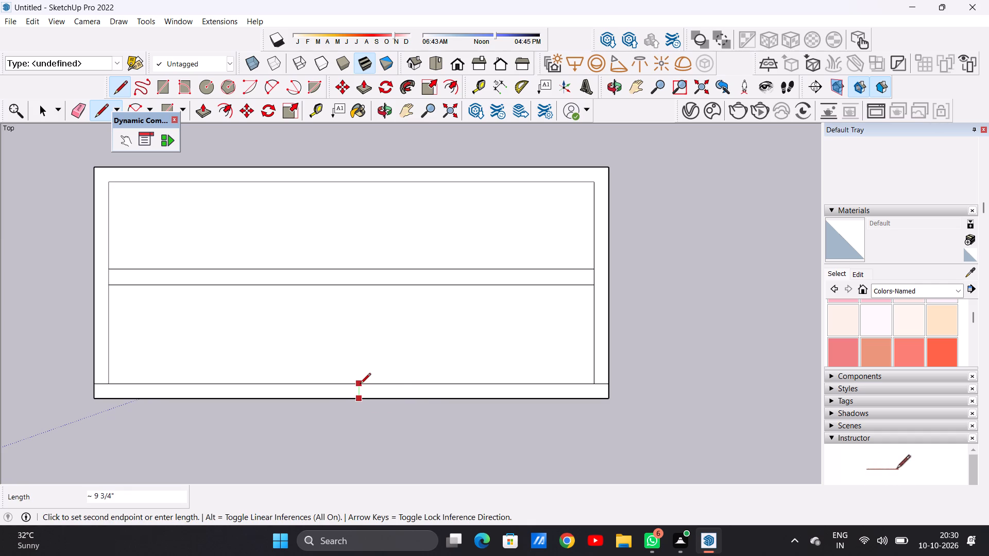
{"action": "left_click", "coordinate": [360, 384]}
{"action": "key", "text": "space"}
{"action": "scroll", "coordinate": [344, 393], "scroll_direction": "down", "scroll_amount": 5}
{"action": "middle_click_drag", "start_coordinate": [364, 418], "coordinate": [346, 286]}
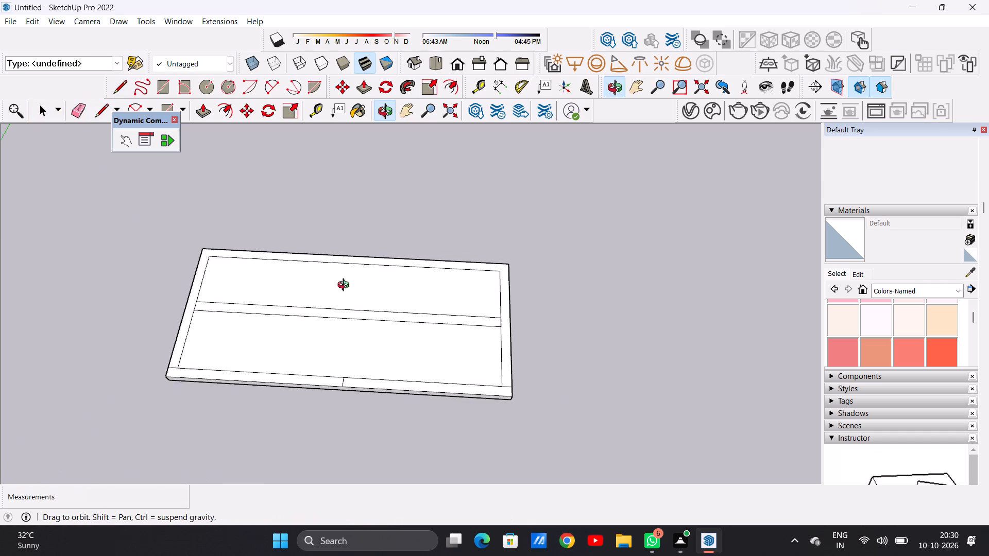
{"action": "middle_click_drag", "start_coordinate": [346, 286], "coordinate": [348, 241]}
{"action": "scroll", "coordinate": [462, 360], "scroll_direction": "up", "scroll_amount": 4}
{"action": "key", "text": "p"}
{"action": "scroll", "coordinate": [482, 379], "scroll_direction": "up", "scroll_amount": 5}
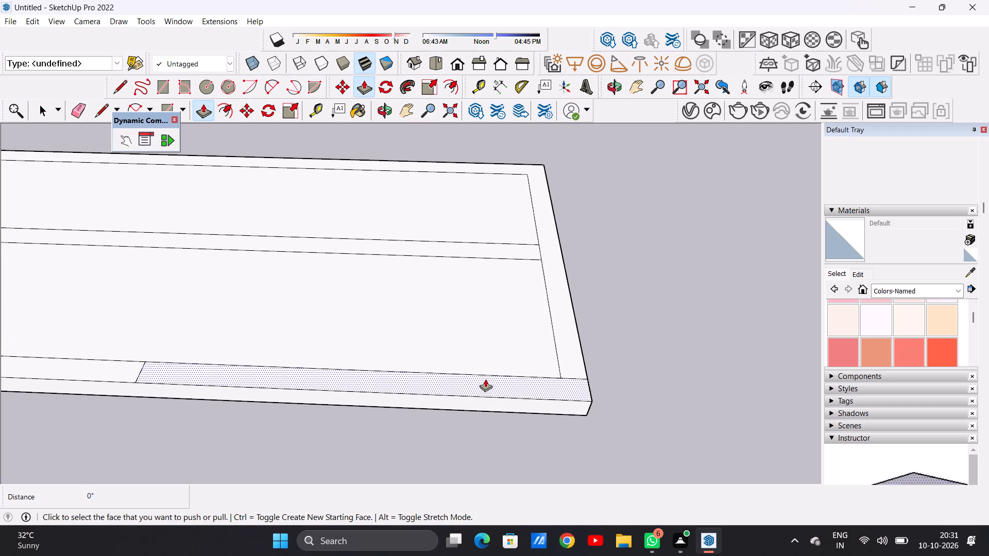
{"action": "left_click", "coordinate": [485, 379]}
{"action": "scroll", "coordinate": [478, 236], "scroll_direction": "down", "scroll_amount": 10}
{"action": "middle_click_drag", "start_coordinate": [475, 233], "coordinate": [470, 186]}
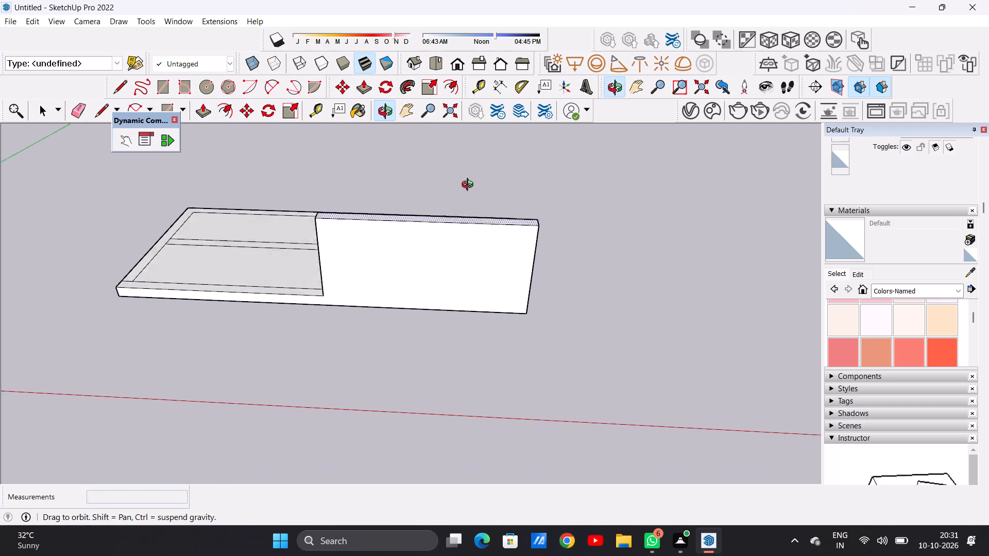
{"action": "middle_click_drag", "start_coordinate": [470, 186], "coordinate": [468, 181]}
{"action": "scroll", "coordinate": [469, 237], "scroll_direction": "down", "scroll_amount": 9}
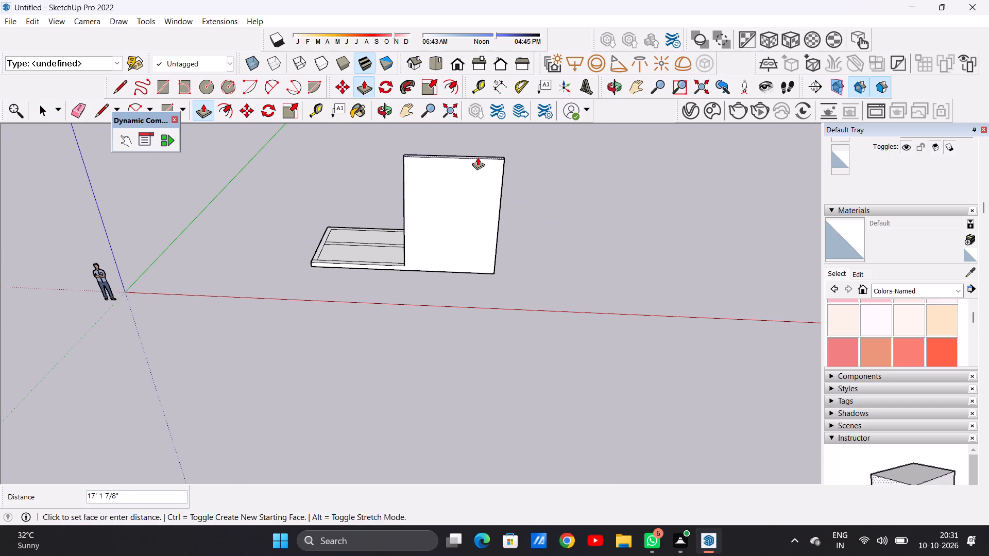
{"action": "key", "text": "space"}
Draw a line about 9 3/4" long from the left end of the middle strip's front line to the slab's outer side edge.
{"action": "middle_click_drag", "start_coordinate": [444, 232], "coordinate": [463, 346]}
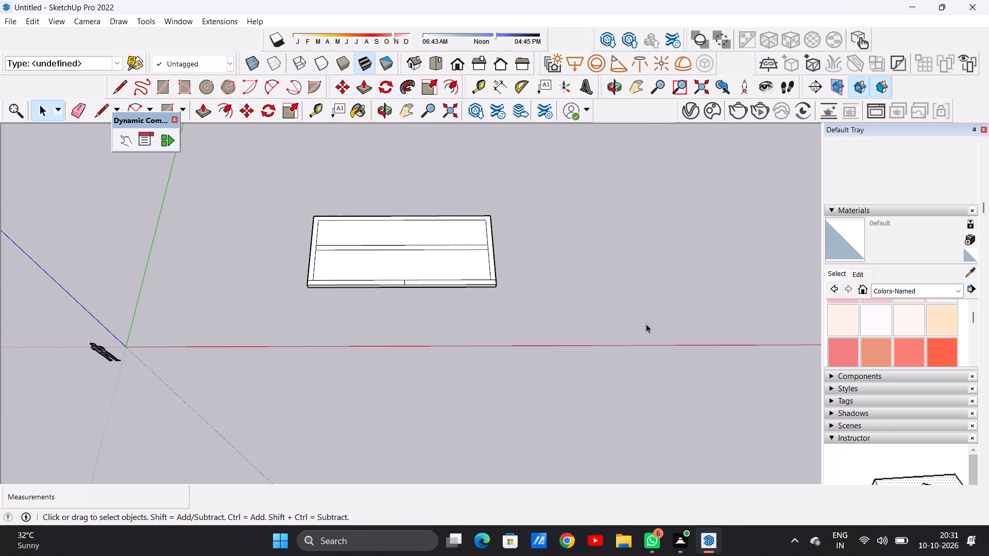
{"action": "scroll", "coordinate": [464, 302], "scroll_direction": "down", "scroll_amount": 6}
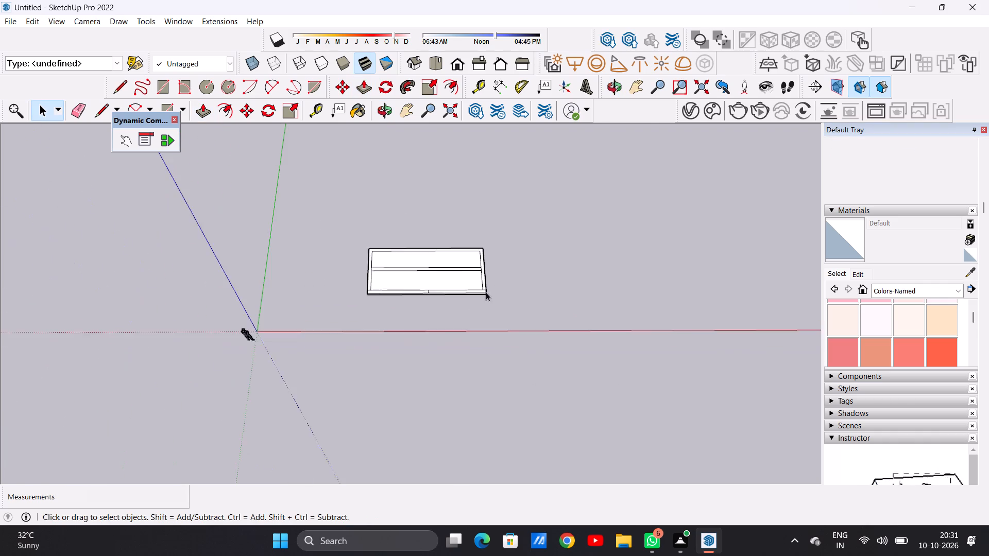
{"action": "scroll", "coordinate": [487, 259], "scroll_direction": "up", "scroll_amount": 10}
{"action": "middle_click_drag", "start_coordinate": [378, 294], "coordinate": [371, 389]}
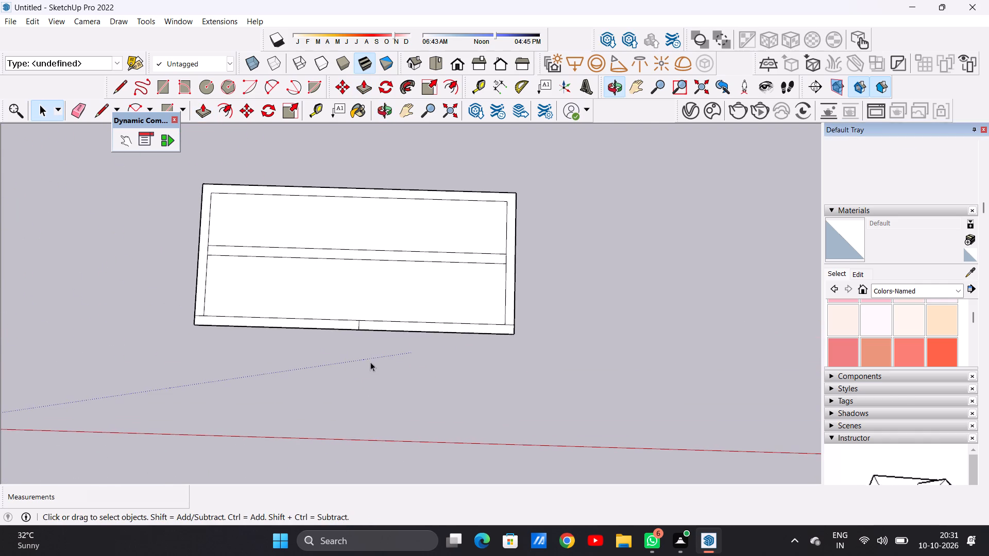
{"action": "scroll", "coordinate": [369, 350], "scroll_direction": "down", "scroll_amount": 5}
{"action": "middle_click_drag", "start_coordinate": [423, 353], "coordinate": [410, 274]}
{"action": "middle_click_drag", "start_coordinate": [340, 299], "coordinate": [343, 295]}
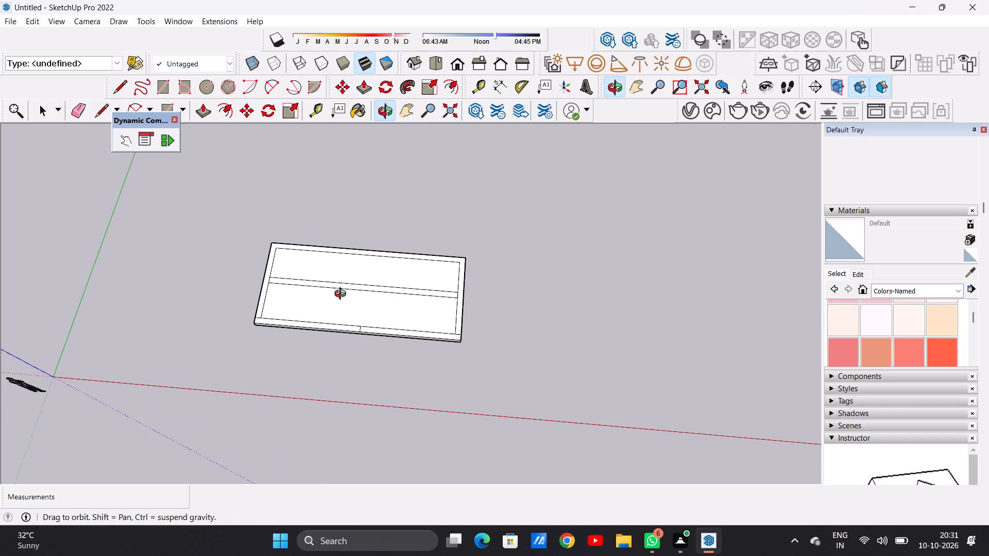
{"action": "middle_click_drag", "start_coordinate": [343, 295], "coordinate": [364, 284]}
{"action": "scroll", "coordinate": [253, 294], "scroll_direction": "up", "scroll_amount": 11}
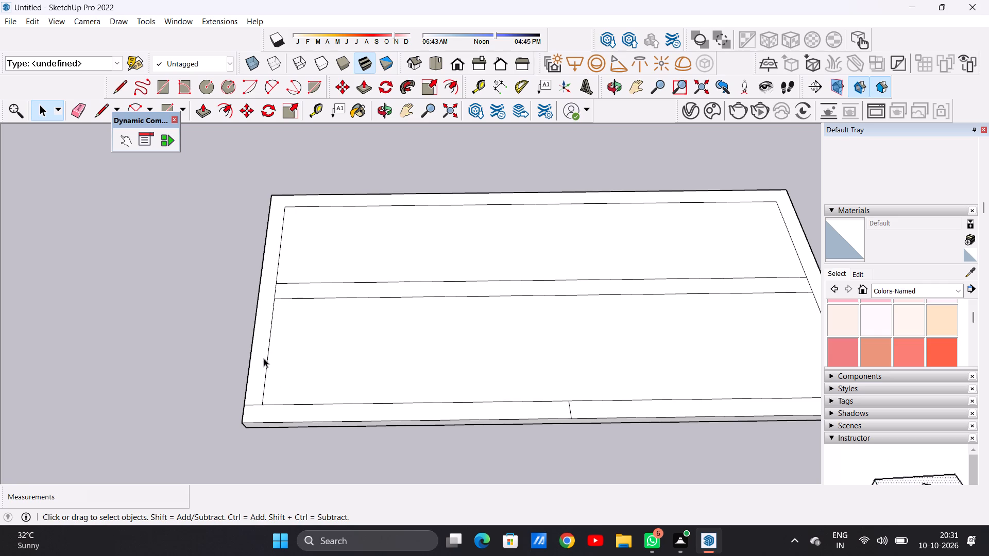
{"action": "scroll", "coordinate": [278, 301], "scroll_direction": "up", "scroll_amount": 5}
{"action": "key", "text": "p"}
{"action": "scroll", "coordinate": [273, 301], "scroll_direction": "up", "scroll_amount": 2}
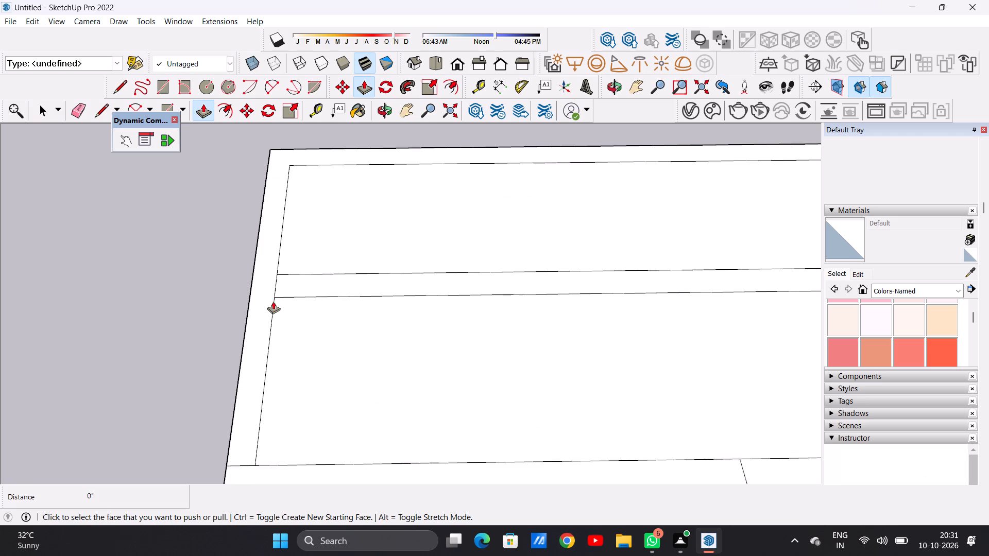
{"action": "scroll", "coordinate": [273, 301], "scroll_direction": "up", "scroll_amount": 2}
{"action": "key", "text": "space"}
{"action": "type", "text": "L"}
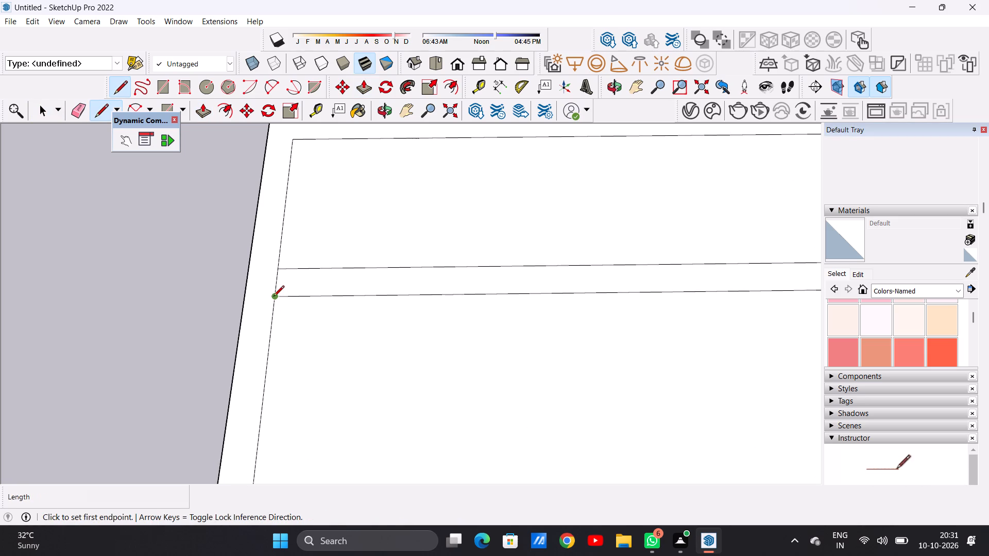
{"action": "left_click", "coordinate": [274, 298]}
{"action": "left_click", "coordinate": [243, 298]}
{"action": "key", "text": "space"}
Push/Pull the connected strip along the slab's back, full right side and rear part of the left side up 10'.
{"action": "scroll", "coordinate": [247, 356], "scroll_direction": "down", "scroll_amount": 16}
{"action": "middle_click_drag", "start_coordinate": [465, 362], "coordinate": [401, 338]}
{"action": "scroll", "coordinate": [492, 337], "scroll_direction": "up", "scroll_amount": 7}
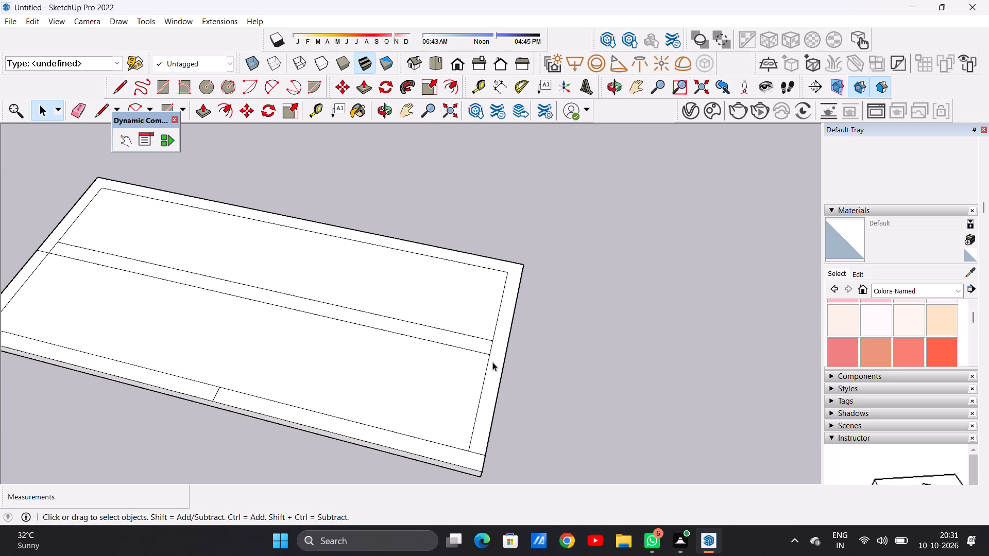
{"action": "key", "text": "p"}
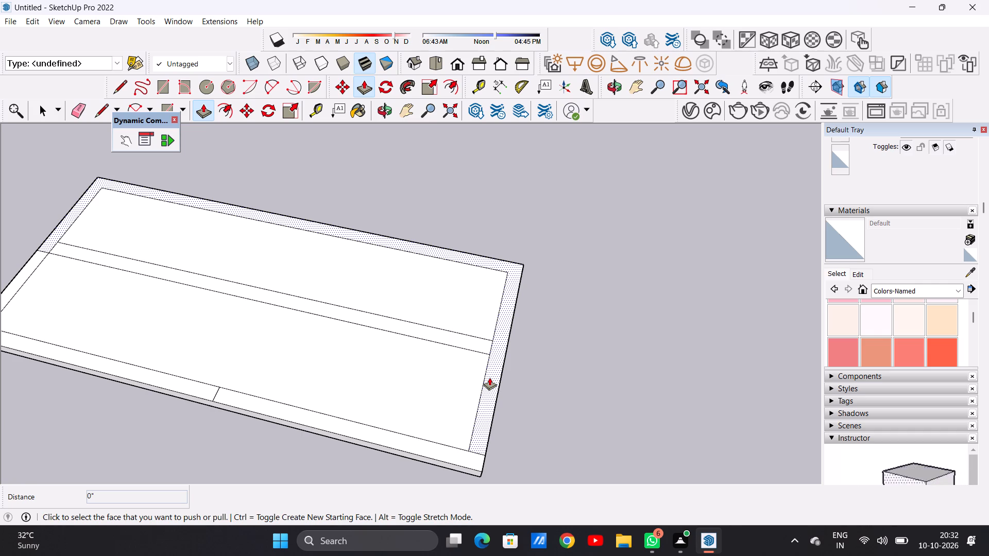
{"action": "left_click", "coordinate": [490, 381]}
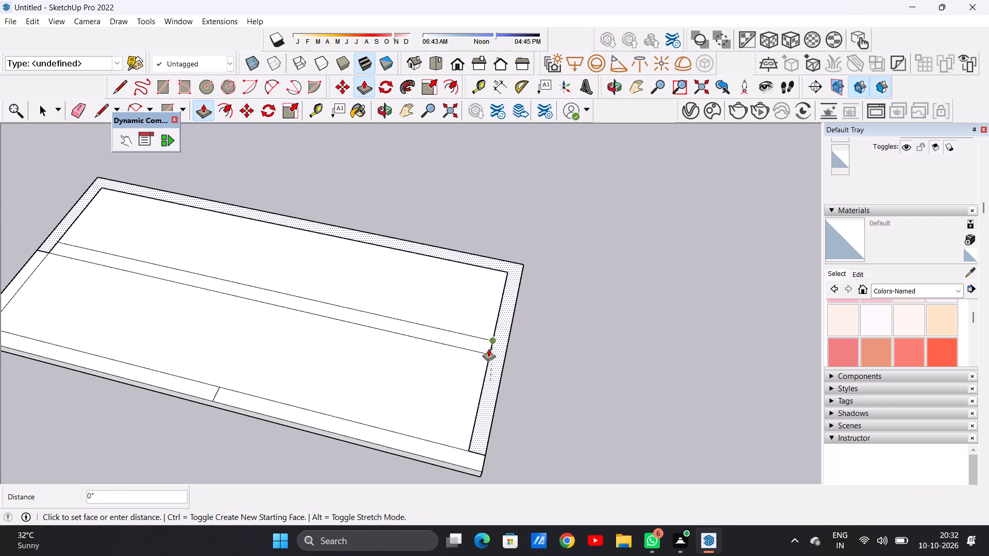
{"action": "middle_click_drag", "start_coordinate": [519, 340], "coordinate": [543, 234]}
{"action": "scroll", "coordinate": [538, 261], "scroll_direction": "down", "scroll_amount": 4}
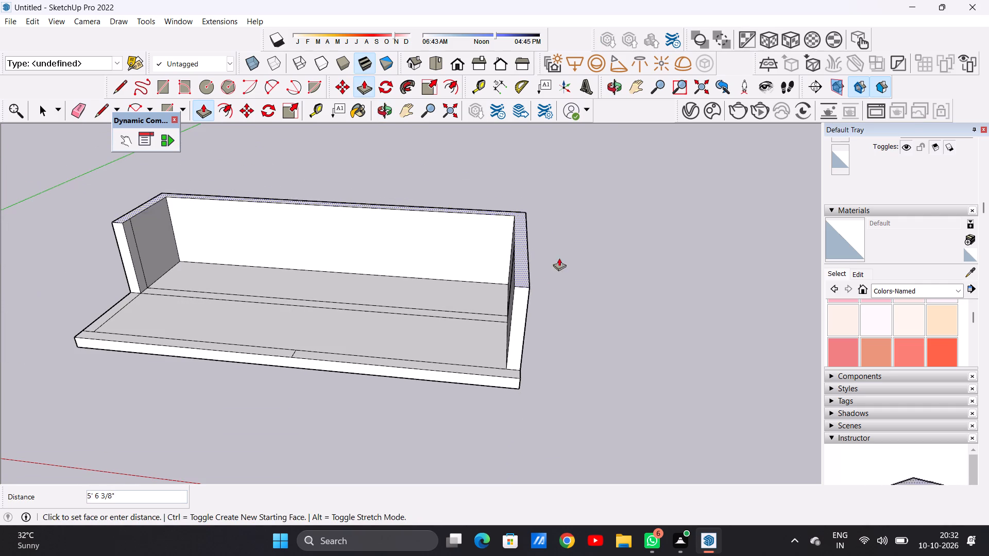
{"action": "middle_click_drag", "start_coordinate": [524, 267], "coordinate": [539, 211]}
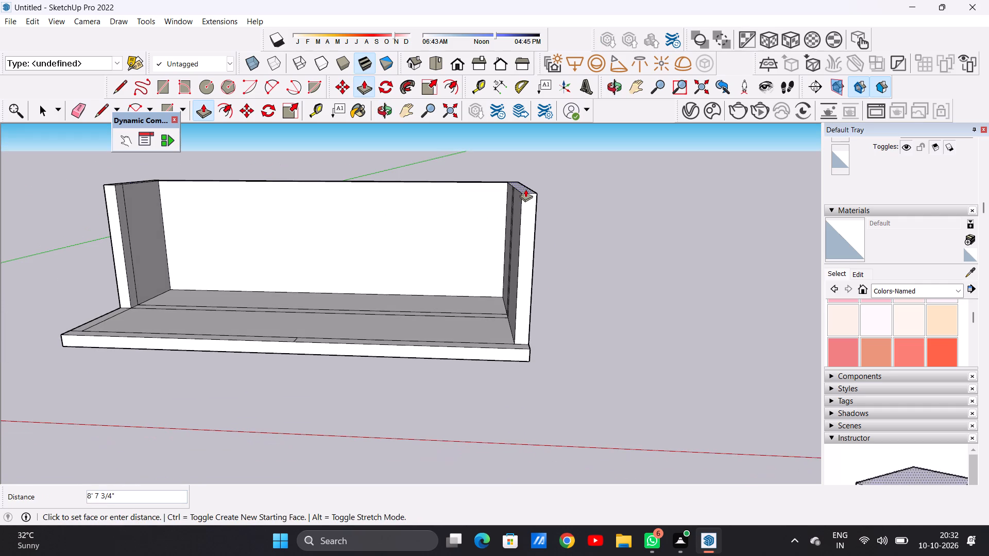
{"action": "type", "text": "10'"}
{"action": "key", "text": "Return"}
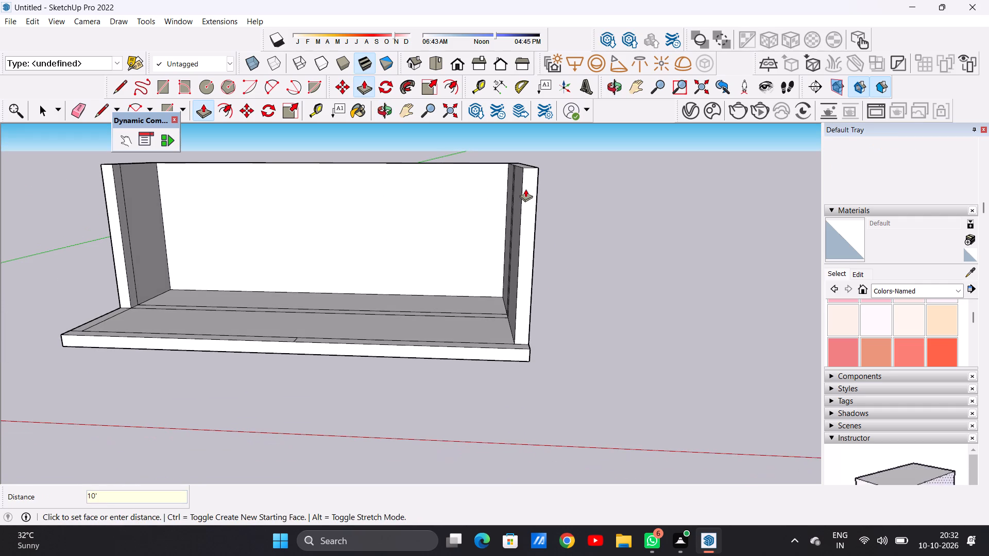
{"action": "key", "text": "space"}
Examine the raised walls and the remaining flat front and left strips from above at different distances.
{"action": "scroll", "coordinate": [435, 369], "scroll_direction": "down", "scroll_amount": 10}
{"action": "middle_click_drag", "start_coordinate": [419, 312], "coordinate": [405, 361]}
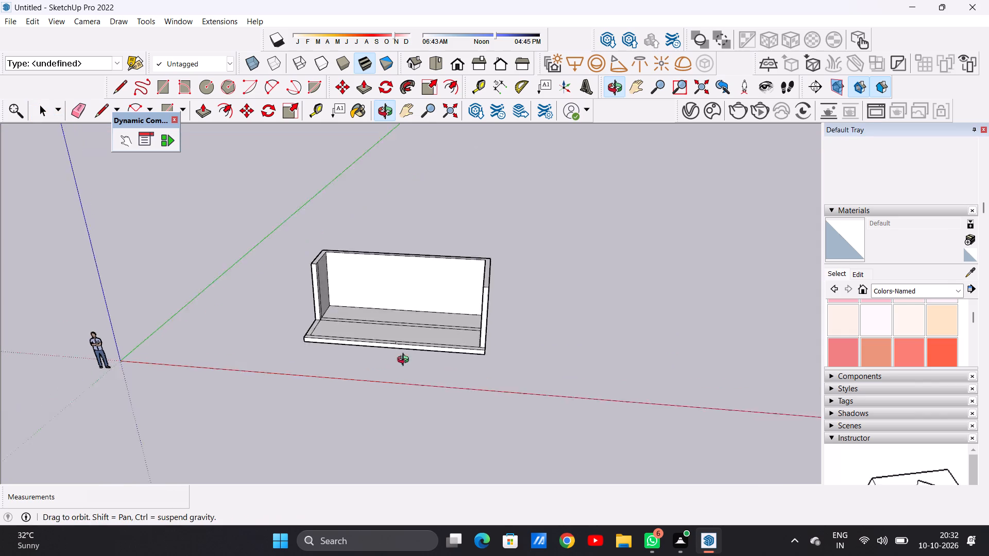
{"action": "middle_click_drag", "start_coordinate": [405, 361], "coordinate": [387, 486]}
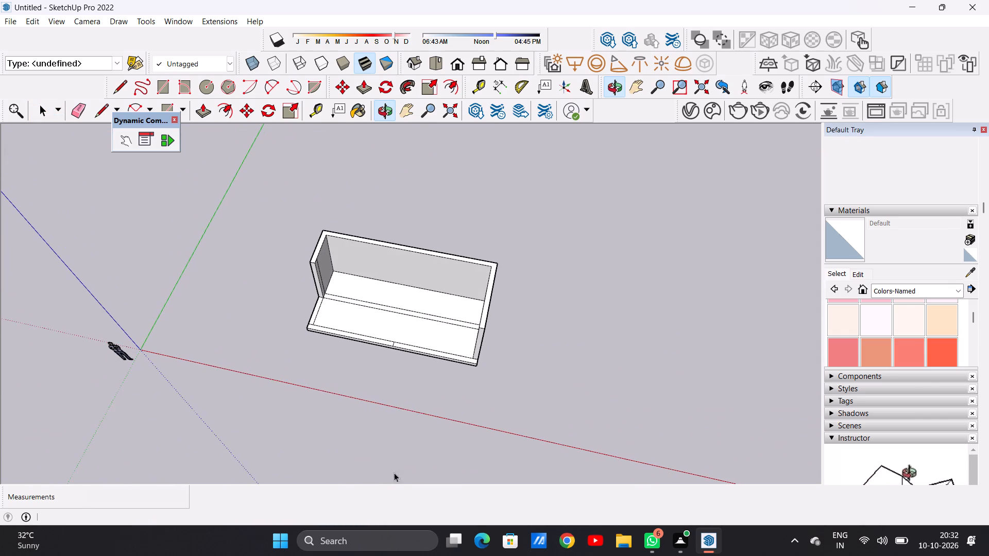
{"action": "scroll", "coordinate": [449, 307], "scroll_direction": "up", "scroll_amount": 1}
{"action": "scroll", "coordinate": [450, 309], "scroll_direction": "down", "scroll_amount": 1}
{"action": "scroll", "coordinate": [451, 310], "scroll_direction": "up", "scroll_amount": 5}
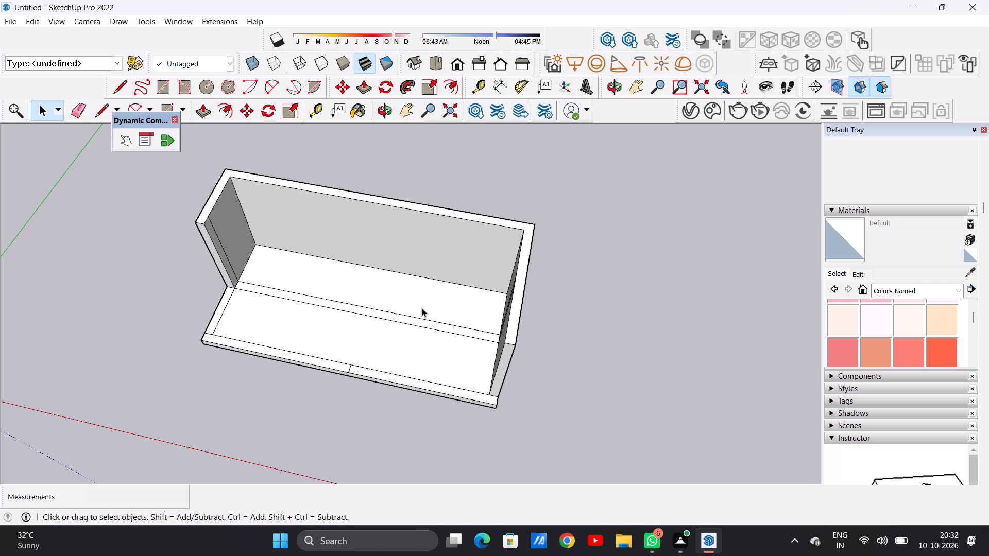
{"action": "scroll", "coordinate": [445, 316], "scroll_direction": "down", "scroll_amount": 2}
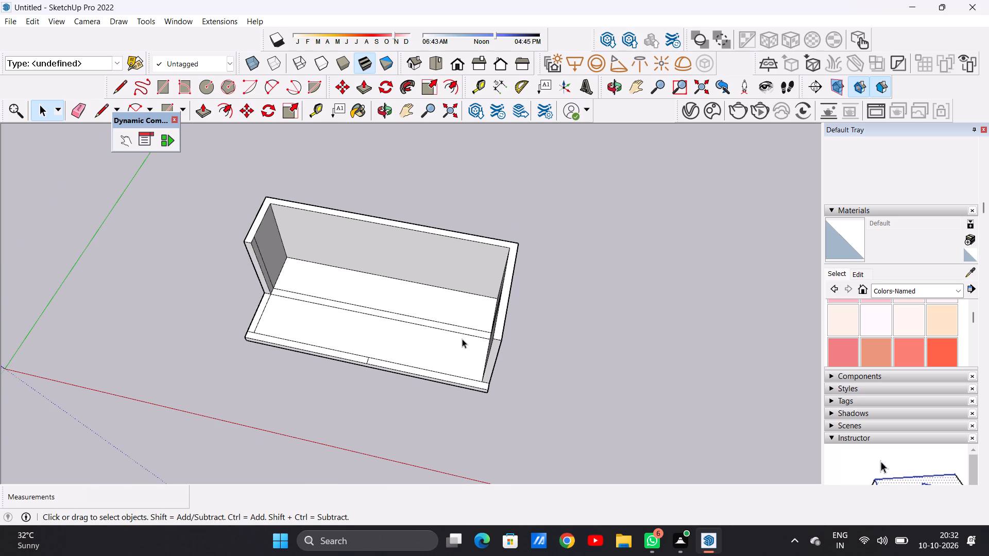
{"action": "scroll", "coordinate": [443, 395], "scroll_direction": "up", "scroll_amount": 5}
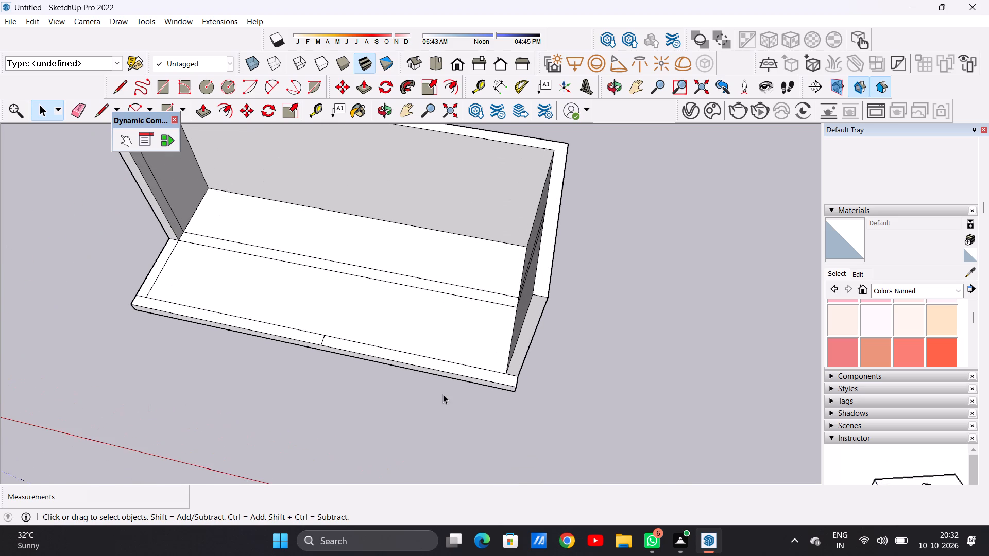
{"action": "scroll", "coordinate": [453, 370], "scroll_direction": "down", "scroll_amount": 10}
{"action": "scroll", "coordinate": [316, 321], "scroll_direction": "up", "scroll_amount": 6}
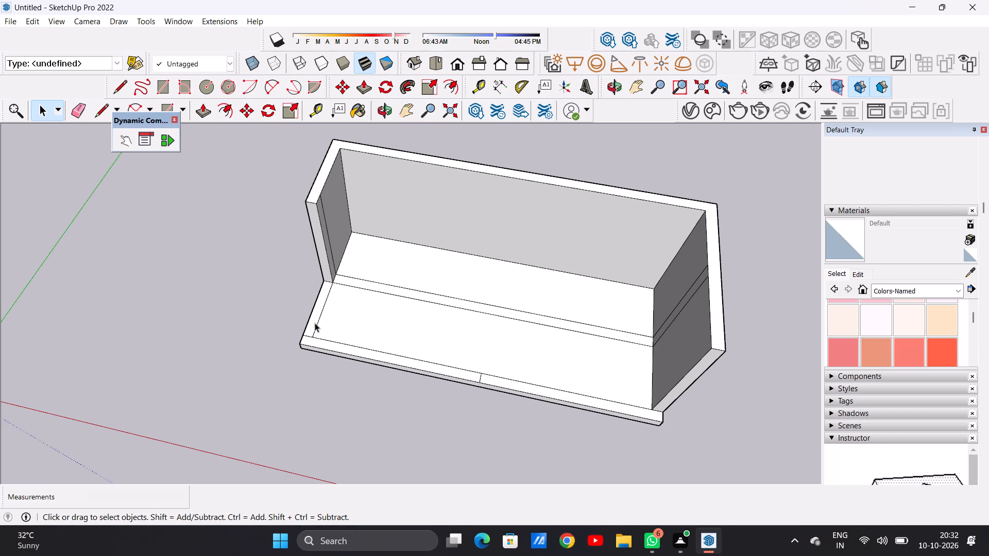
{"action": "scroll", "coordinate": [317, 321], "scroll_direction": "down", "scroll_amount": 1}
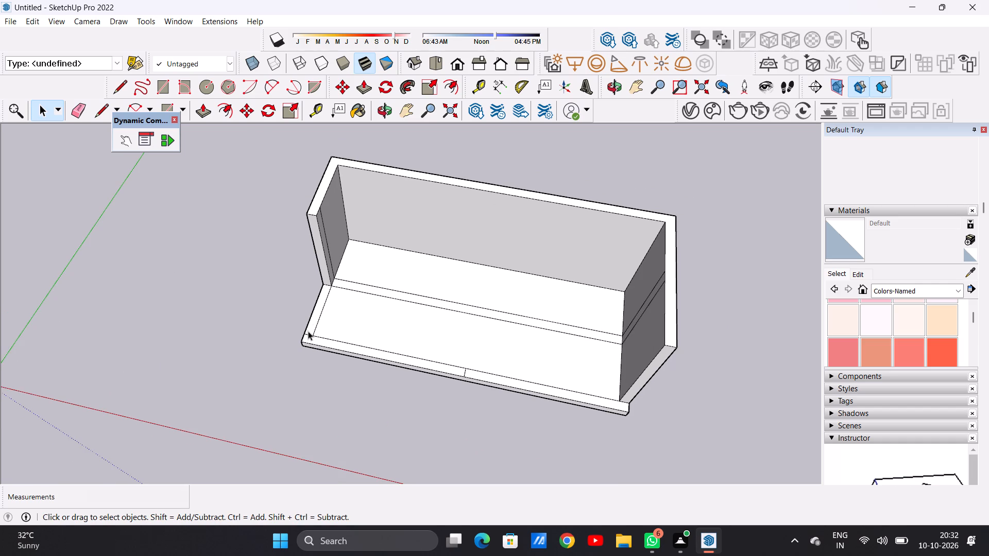
{"action": "scroll", "coordinate": [308, 341], "scroll_direction": "down", "scroll_amount": 2}
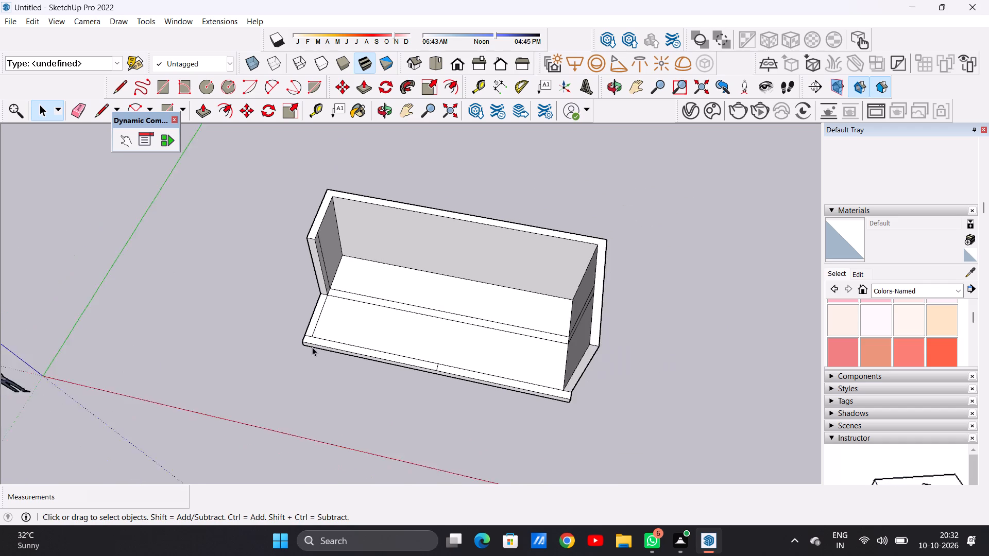
{"action": "scroll", "coordinate": [312, 347], "scroll_direction": "down", "scroll_amount": 1}
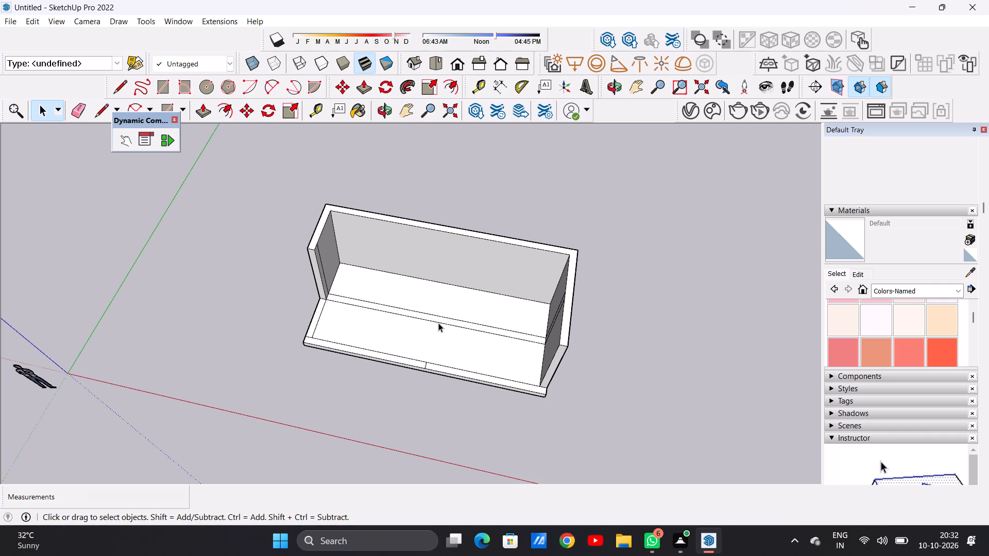
{"action": "scroll", "coordinate": [438, 323], "scroll_direction": "up", "scroll_amount": 2}
{"action": "scroll", "coordinate": [274, 338], "scroll_direction": "up", "scroll_amount": 6}
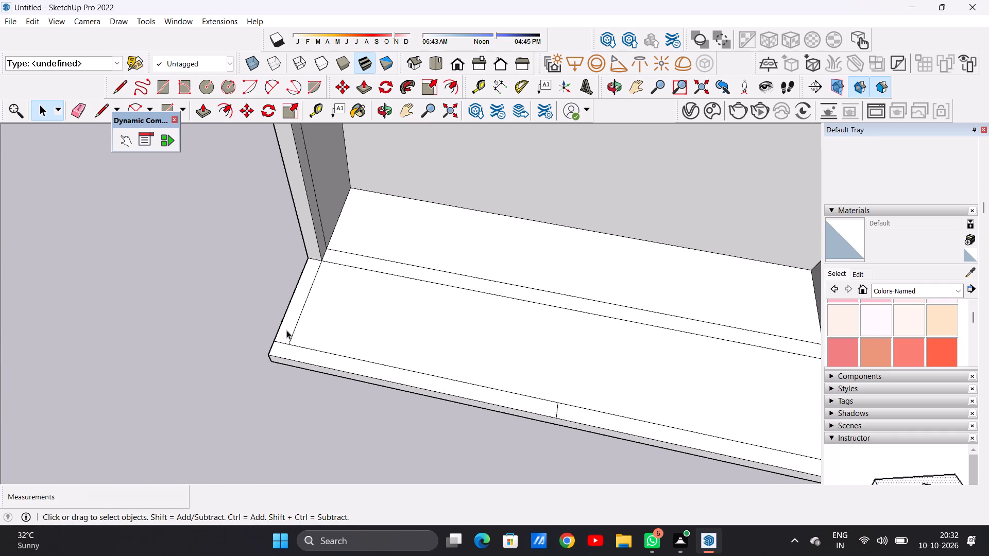
Draw a short line across the flat left wall strip, near its front end just behind the front strip.
{"action": "middle_click_drag", "start_coordinate": [290, 328], "coordinate": [288, 360]}
{"action": "key", "text": "l"}
{"action": "scroll", "coordinate": [302, 343], "scroll_direction": "up", "scroll_amount": 3}
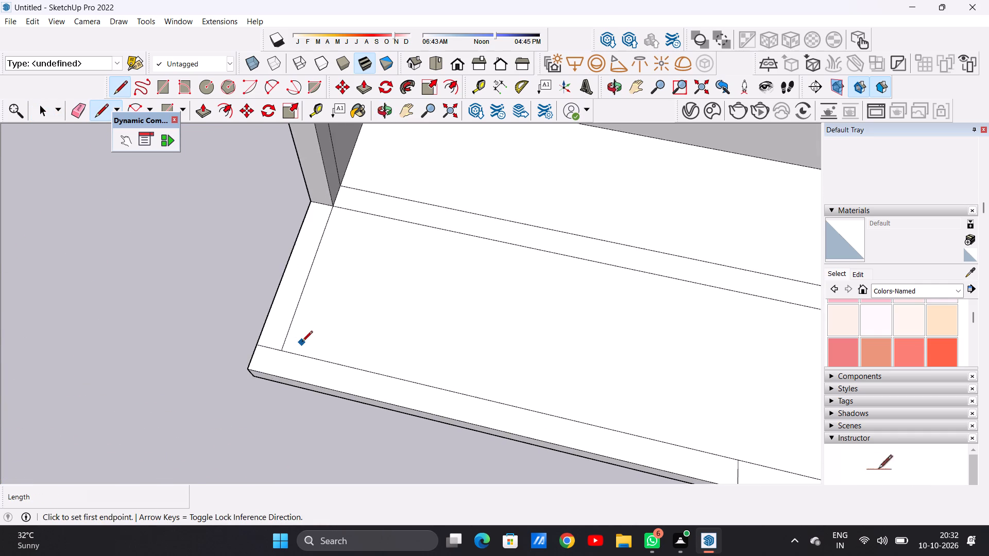
{"action": "scroll", "coordinate": [302, 342], "scroll_direction": "up", "scroll_amount": 5}
{"action": "scroll", "coordinate": [300, 331], "scroll_direction": "down", "scroll_amount": 1}
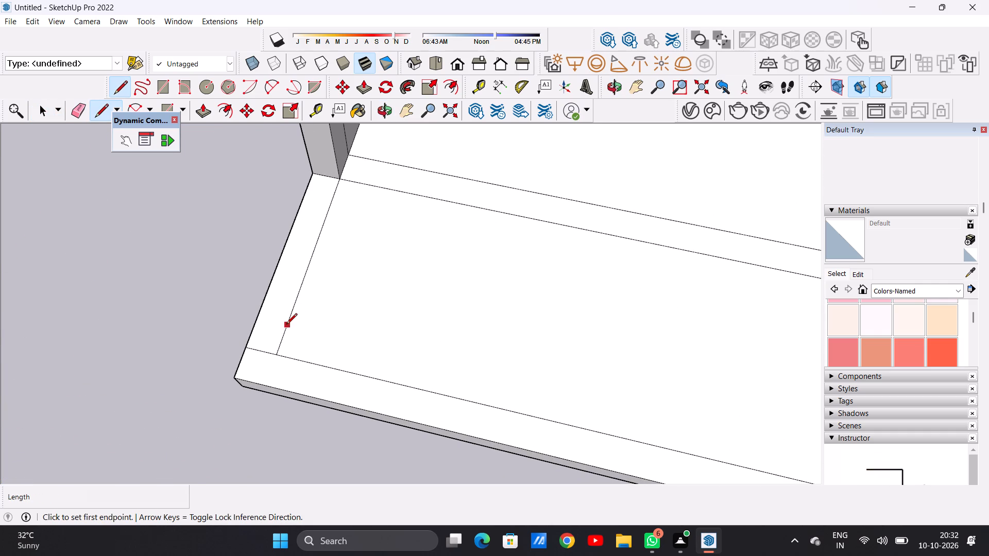
{"action": "left_click", "coordinate": [287, 321]}
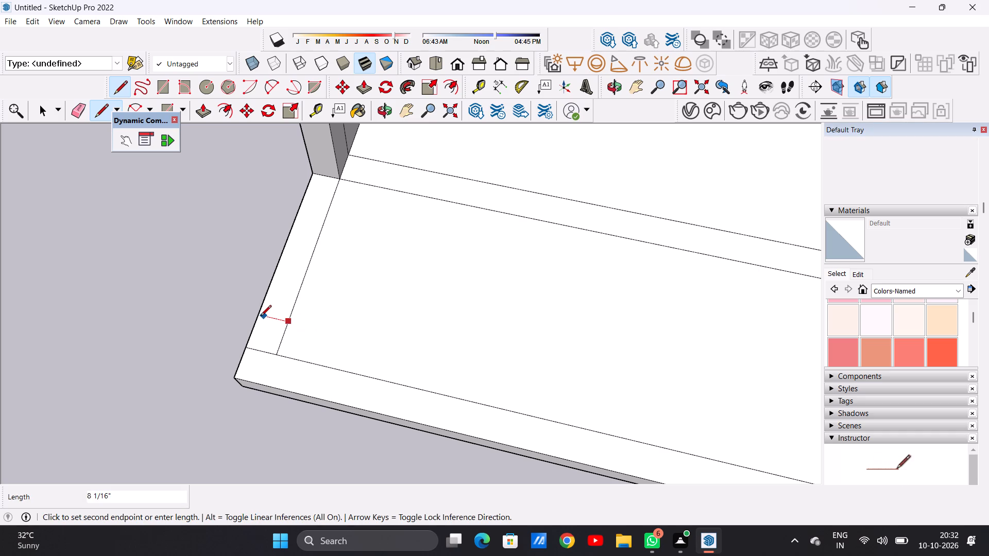
{"action": "left_click", "coordinate": [261, 315]}
{"action": "key", "text": "space"}
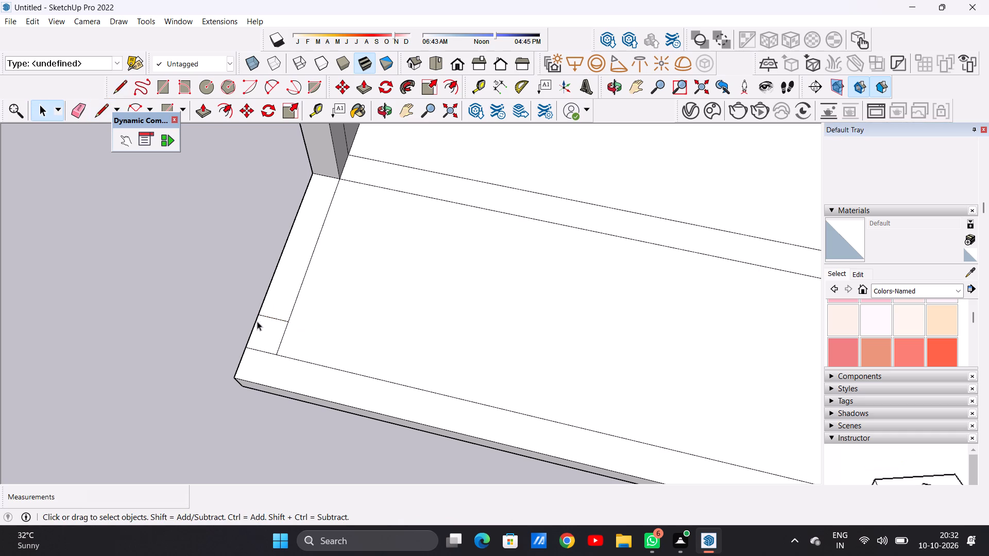
Push/Pull the small front piece of the left wall strip up 10', level with the raised wall's top.
{"action": "key", "text": "p"}
{"action": "left_click", "coordinate": [261, 332]}
{"action": "scroll", "coordinate": [261, 285], "scroll_direction": "down", "scroll_amount": 14}
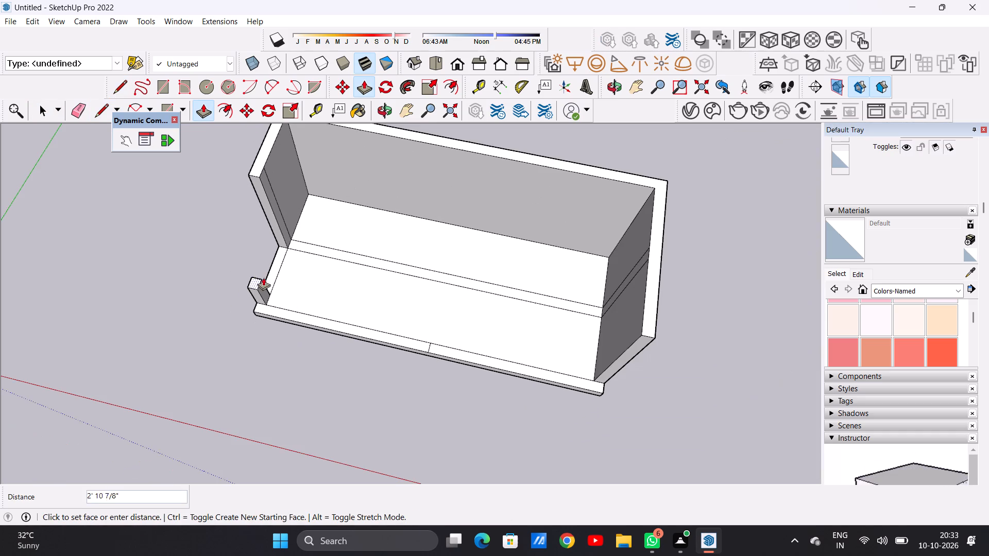
{"action": "scroll", "coordinate": [260, 190], "scroll_direction": "up", "scroll_amount": 5}
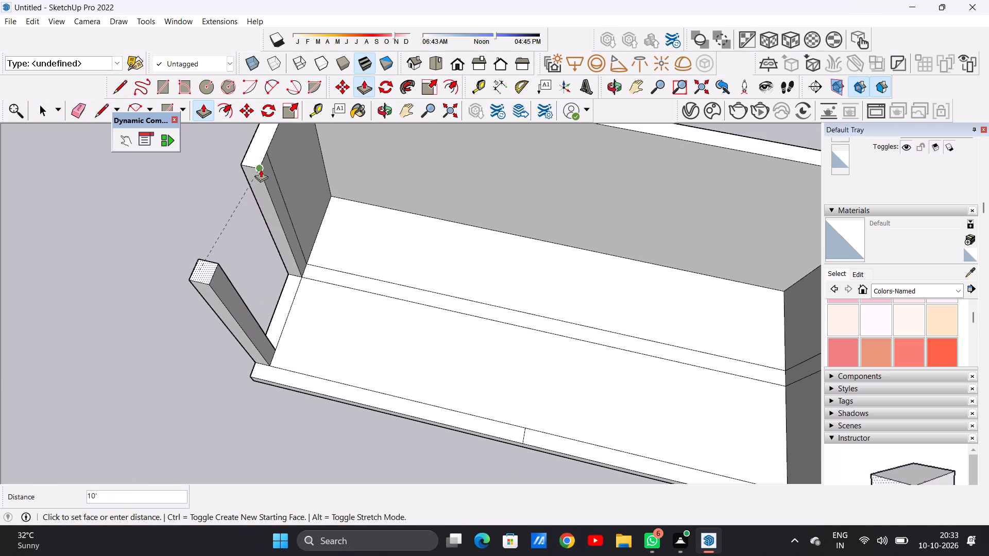
{"action": "left_click", "coordinate": [261, 169]}
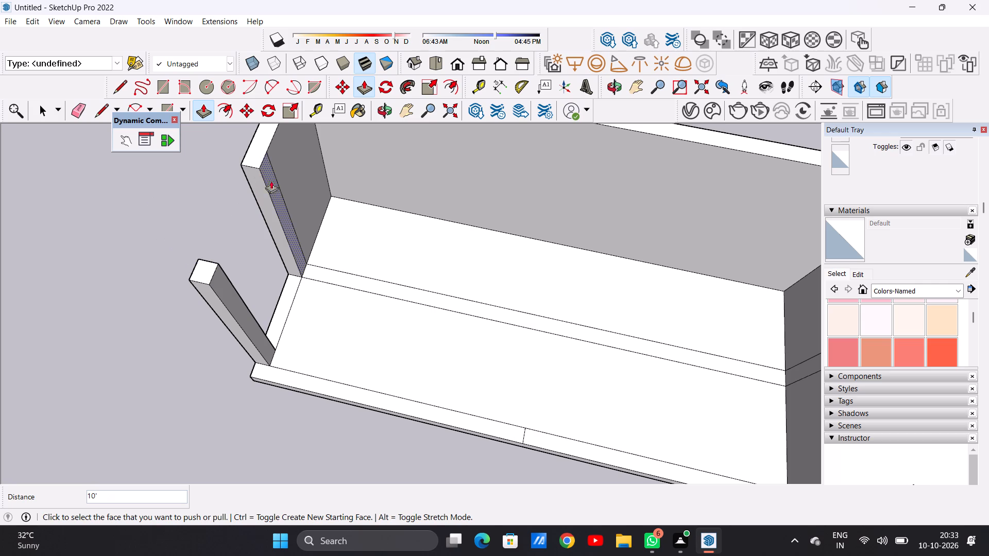
Push/Pull the remaining left wall strip between the front post and the rear wall up about 4' 8 1/2".
{"action": "scroll", "coordinate": [292, 281], "scroll_direction": "up", "scroll_amount": 5}
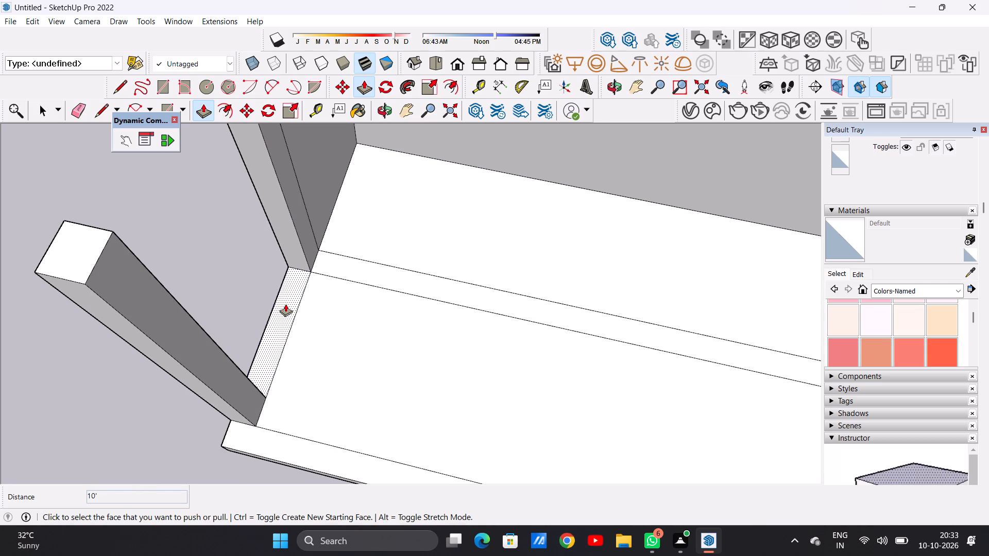
{"action": "left_click", "coordinate": [285, 304]}
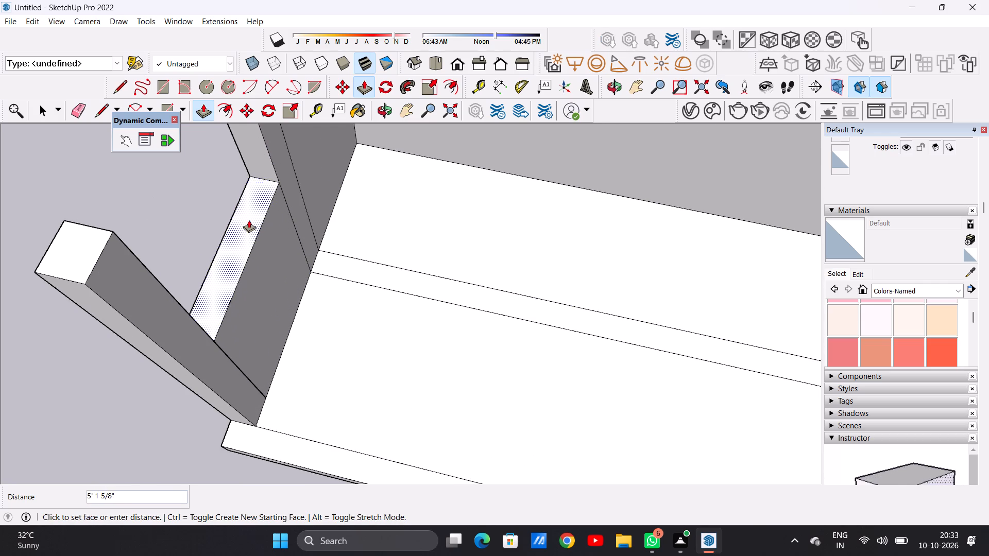
{"action": "left_click", "coordinate": [251, 230]}
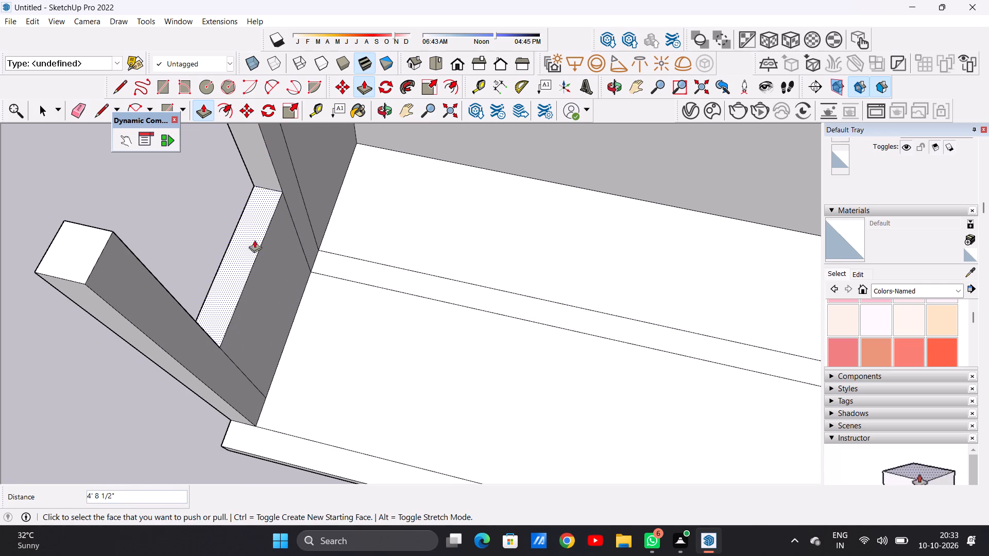
{"action": "key", "text": "space"}
Draw a line about 9 3/4" long across the front end face of the left wall's rear part, just below its top.
{"action": "scroll", "coordinate": [272, 326], "scroll_direction": "down", "scroll_amount": 5}
{"action": "middle_click_drag", "start_coordinate": [279, 344], "coordinate": [283, 216]}
{"action": "scroll", "coordinate": [278, 291], "scroll_direction": "down", "scroll_amount": 2}
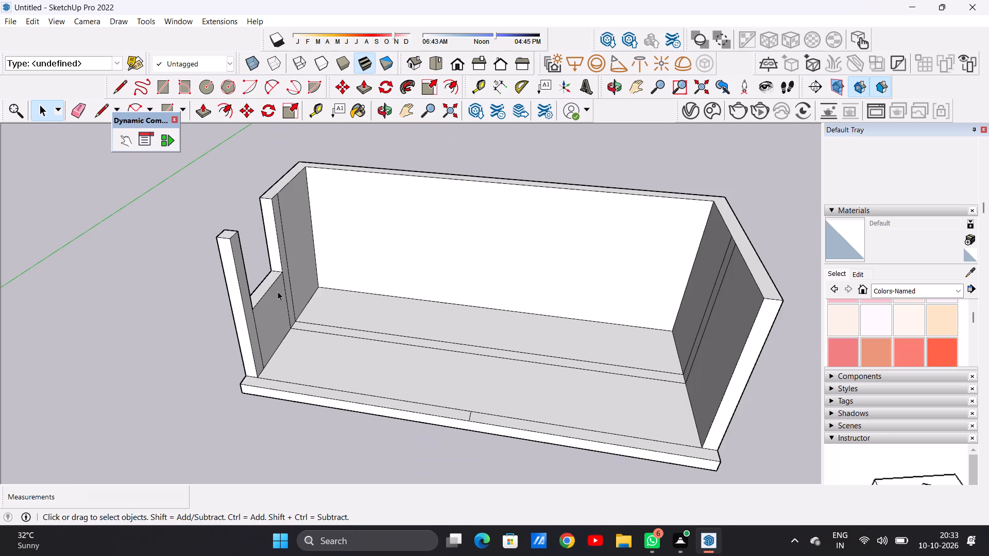
{"action": "scroll", "coordinate": [278, 291], "scroll_direction": "down", "scroll_amount": 6}
{"action": "middle_click_drag", "start_coordinate": [202, 301], "coordinate": [497, 294]}
{"action": "middle_click_drag", "start_coordinate": [338, 342], "coordinate": [296, 336]}
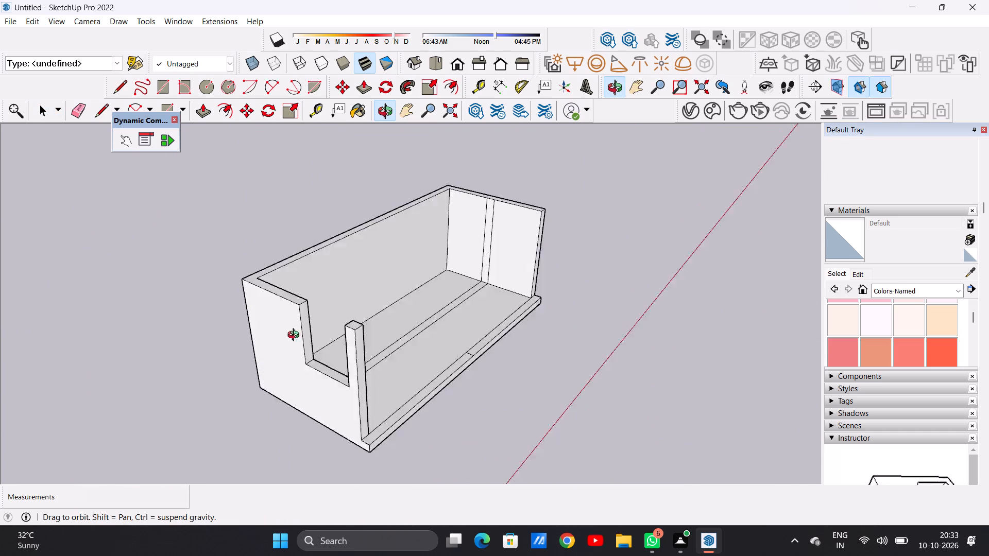
{"action": "middle_click_drag", "start_coordinate": [296, 336], "coordinate": [230, 295]}
{"action": "scroll", "coordinate": [283, 270], "scroll_direction": "up", "scroll_amount": 7}
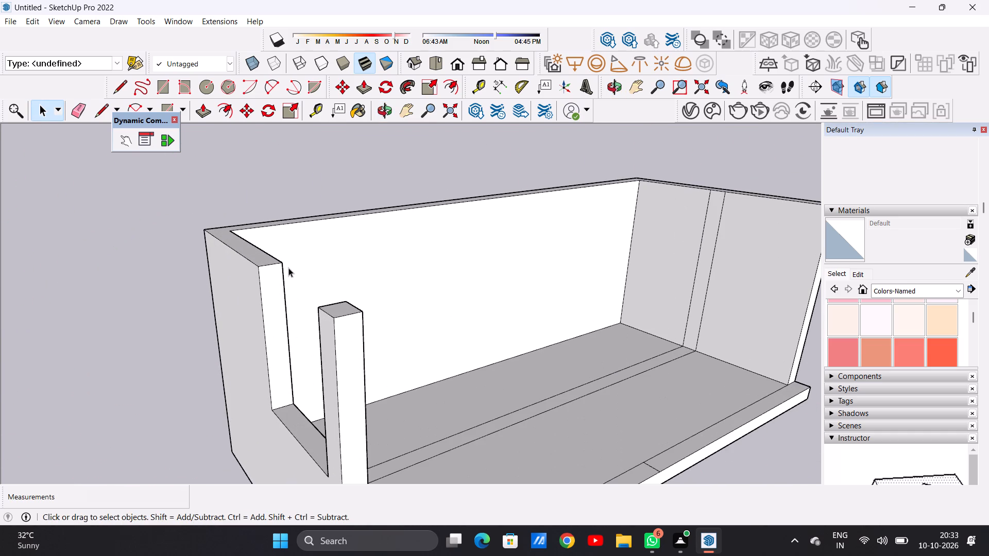
{"action": "key", "text": "l"}
{"action": "scroll", "coordinate": [247, 257], "scroll_direction": "up", "scroll_amount": 4}
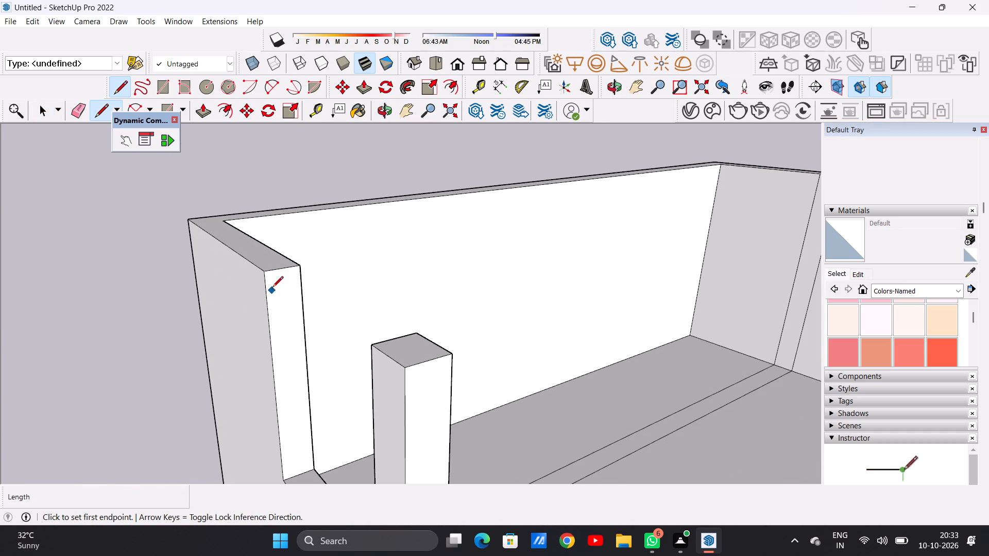
{"action": "left_click", "coordinate": [269, 289]}
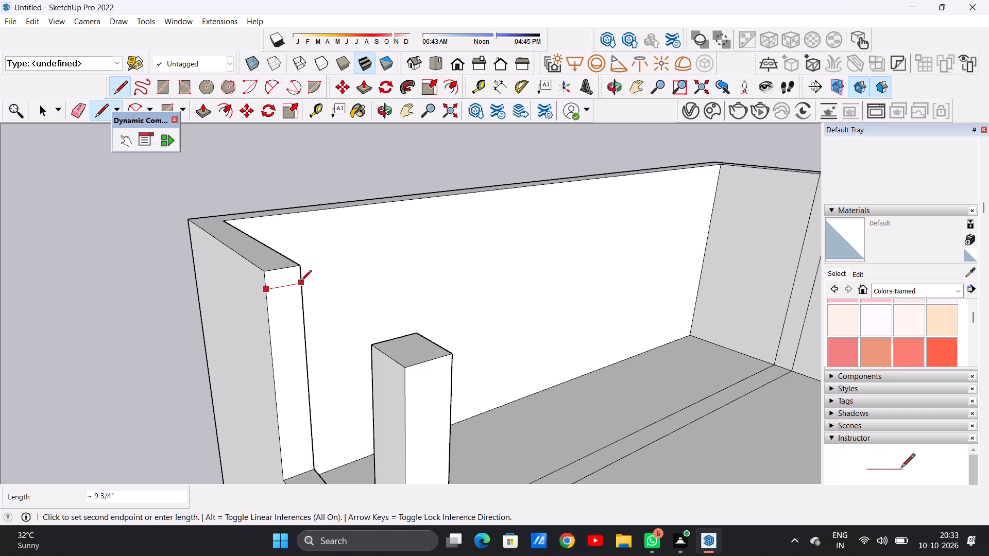
{"action": "left_click", "coordinate": [301, 282]}
{"action": "key", "text": "space"}
Push/Pull the small top face of the left wall's rear part forward about 4' 6 7/16" to meet the front post.
{"action": "type", "text": "P"}
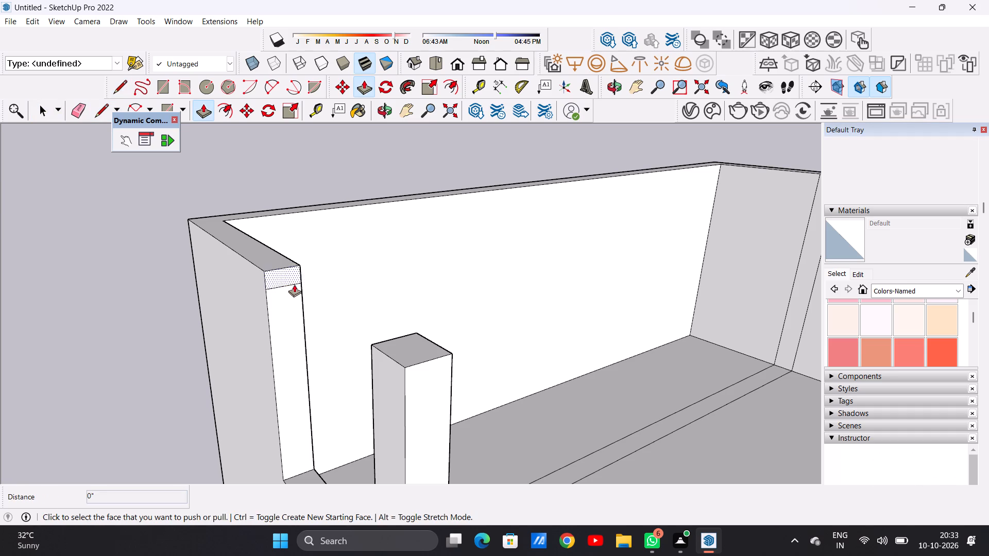
{"action": "left_click", "coordinate": [278, 274]}
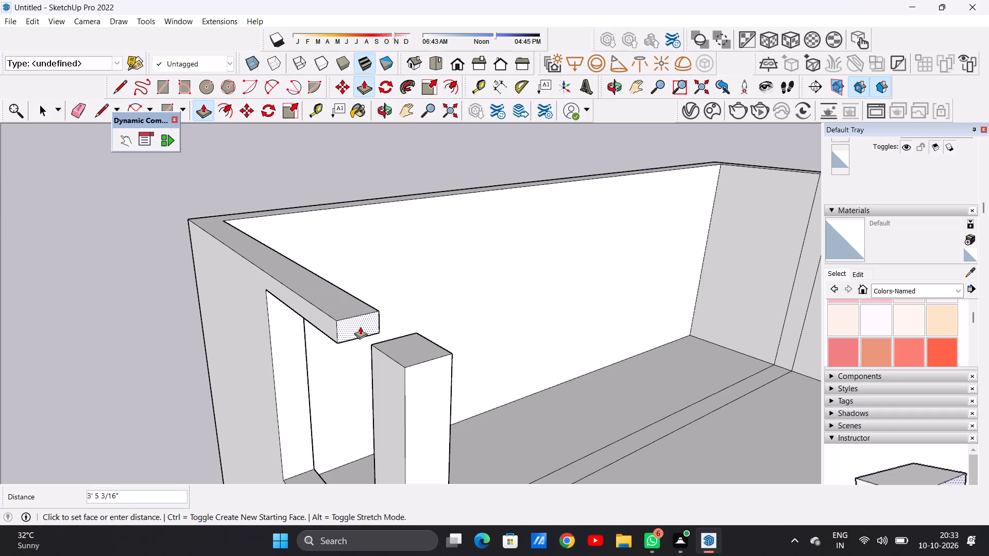
{"action": "middle_click_drag", "start_coordinate": [346, 349], "coordinate": [484, 353]}
{"action": "scroll", "coordinate": [472, 362], "scroll_direction": "up", "scroll_amount": 6}
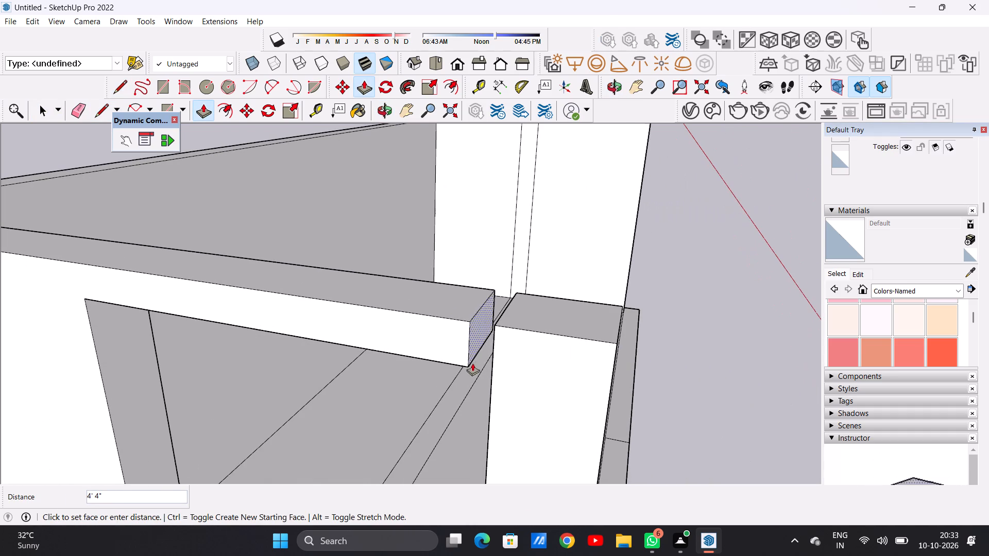
{"action": "middle_click_drag", "start_coordinate": [461, 339], "coordinate": [527, 339]}
{"action": "scroll", "coordinate": [523, 327], "scroll_direction": "up", "scroll_amount": 4}
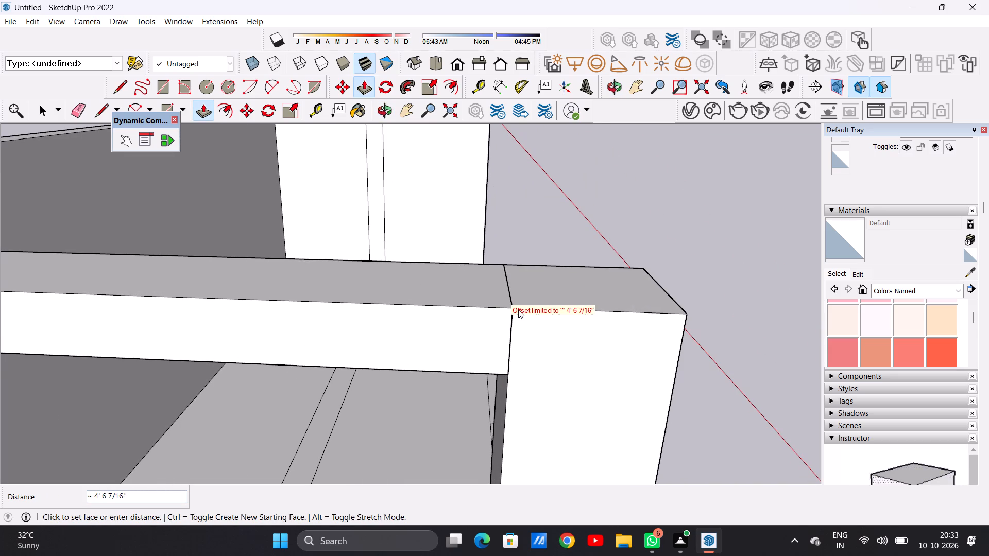
{"action": "middle_click_drag", "start_coordinate": [527, 342], "coordinate": [472, 328]}
{"action": "scroll", "coordinate": [494, 310], "scroll_direction": "up", "scroll_amount": 9}
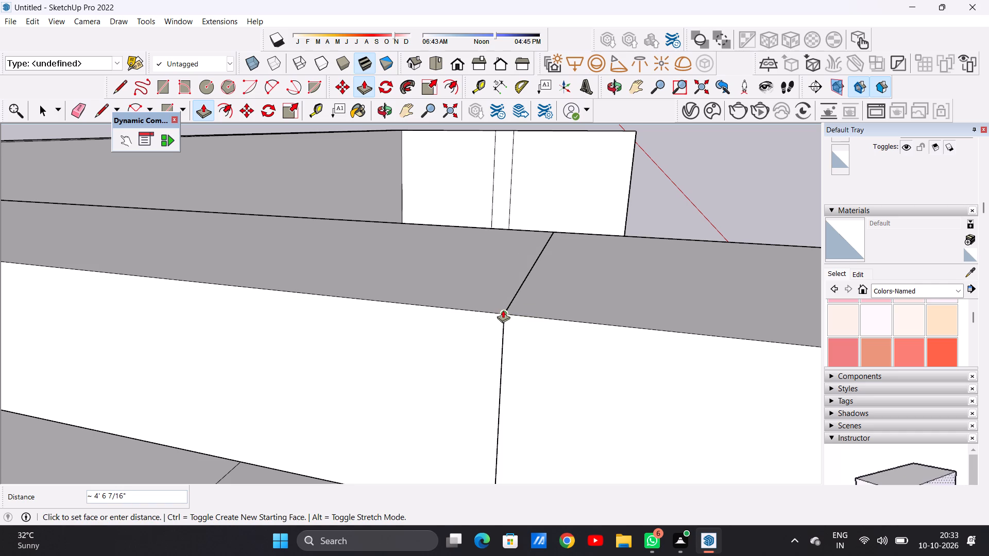
{"action": "left_click", "coordinate": [503, 310]}
{"action": "key", "text": "space"}
Examine the left wall's window opening, the side walls and the flat front strip from different angles and distances.
{"action": "scroll", "coordinate": [427, 371], "scroll_direction": "down", "scroll_amount": 14}
{"action": "scroll", "coordinate": [425, 349], "scroll_direction": "up", "scroll_amount": 1}
{"action": "scroll", "coordinate": [425, 349], "scroll_direction": "down", "scroll_amount": 11}
{"action": "middle_click_drag", "start_coordinate": [528, 371], "coordinate": [319, 390]}
{"action": "scroll", "coordinate": [345, 387], "scroll_direction": "down", "scroll_amount": 12}
{"action": "middle_click_drag", "start_coordinate": [426, 379], "coordinate": [420, 380]}
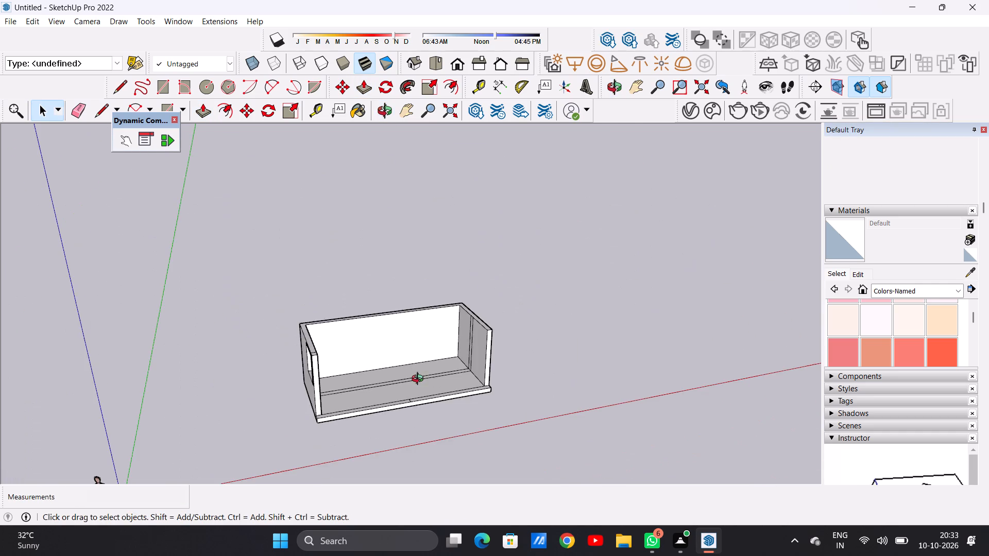
{"action": "middle_click_drag", "start_coordinate": [420, 380], "coordinate": [308, 455]}
{"action": "scroll", "coordinate": [310, 317], "scroll_direction": "up", "scroll_amount": 12}
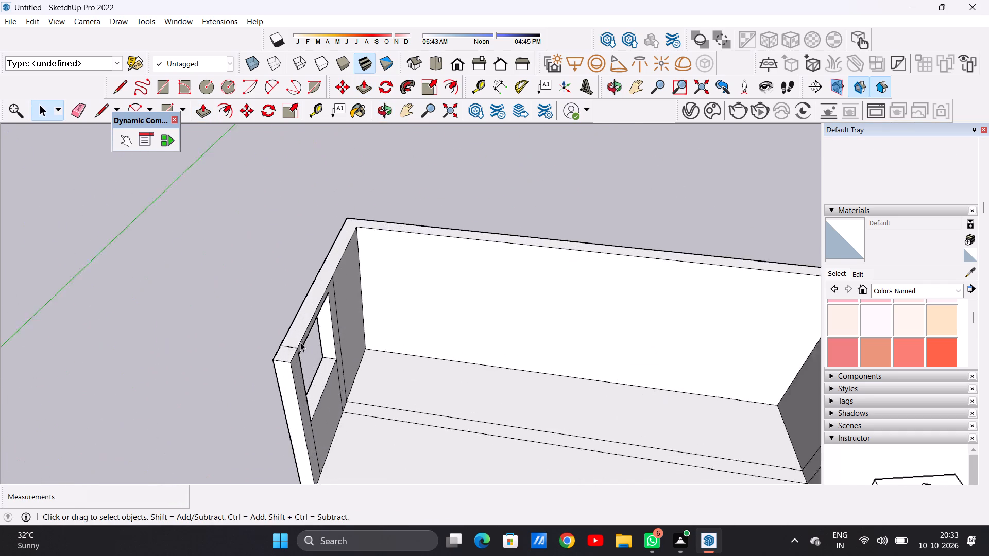
{"action": "scroll", "coordinate": [300, 342], "scroll_direction": "up", "scroll_amount": 10}
{"action": "scroll", "coordinate": [272, 372], "scroll_direction": "down", "scroll_amount": 1}
{"action": "scroll", "coordinate": [272, 372], "scroll_direction": "up", "scroll_amount": 1}
{"action": "scroll", "coordinate": [331, 322], "scroll_direction": "down", "scroll_amount": 17}
{"action": "middle_click_drag", "start_coordinate": [408, 362], "coordinate": [131, 329]}
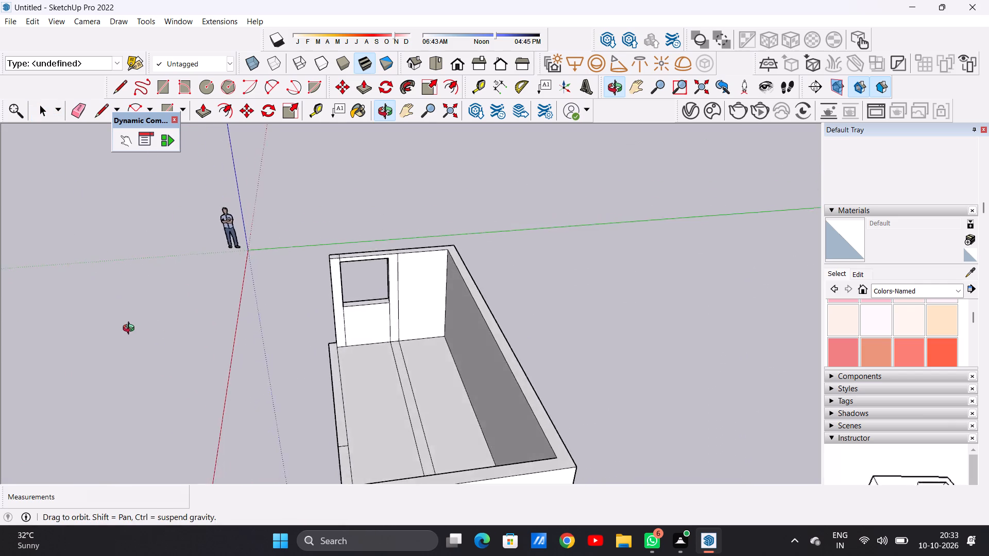
{"action": "middle_click_drag", "start_coordinate": [131, 329], "coordinate": [385, 334]}
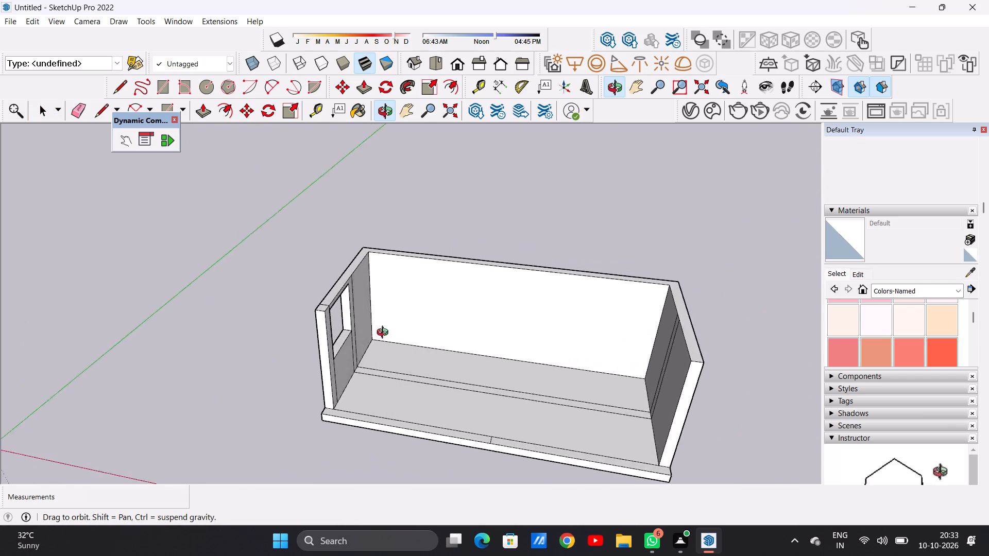
{"action": "middle_click_drag", "start_coordinate": [385, 334], "coordinate": [411, 425]}
{"action": "scroll", "coordinate": [346, 364], "scroll_direction": "up", "scroll_amount": 8}
{"action": "scroll", "coordinate": [315, 306], "scroll_direction": "down", "scroll_amount": 1}
{"action": "scroll", "coordinate": [315, 306], "scroll_direction": "up", "scroll_amount": 7}
{"action": "scroll", "coordinate": [312, 297], "scroll_direction": "down", "scroll_amount": 1}
{"action": "scroll", "coordinate": [311, 294], "scroll_direction": "up", "scroll_amount": 5}
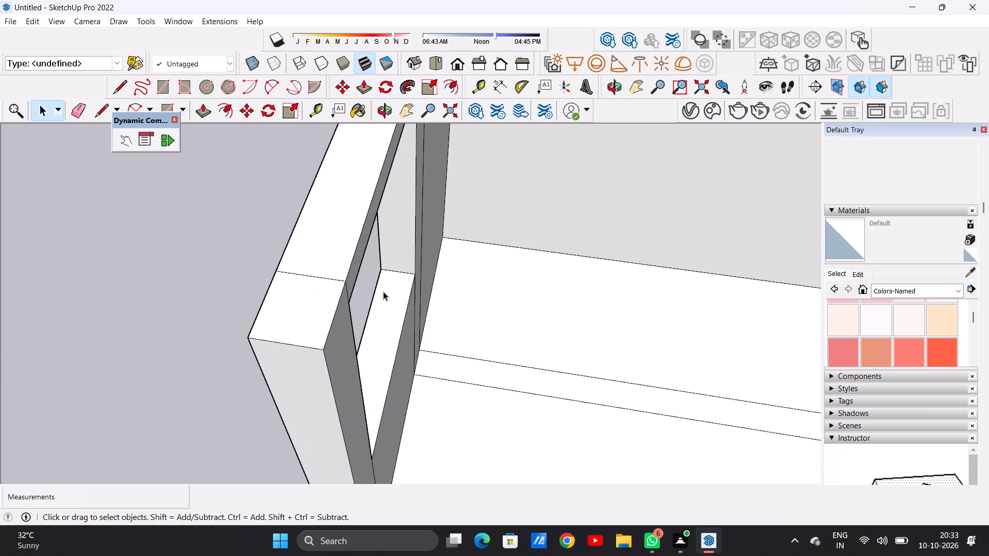
{"action": "middle_click_drag", "start_coordinate": [383, 291], "coordinate": [329, 361]}
{"action": "scroll", "coordinate": [329, 360], "scroll_direction": "up", "scroll_amount": 1}
{"action": "scroll", "coordinate": [346, 369], "scroll_direction": "down", "scroll_amount": 20}
{"action": "scroll", "coordinate": [346, 369], "scroll_direction": "down", "scroll_amount": 5}
{"action": "middle_click_drag", "start_coordinate": [415, 375], "coordinate": [448, 336]}
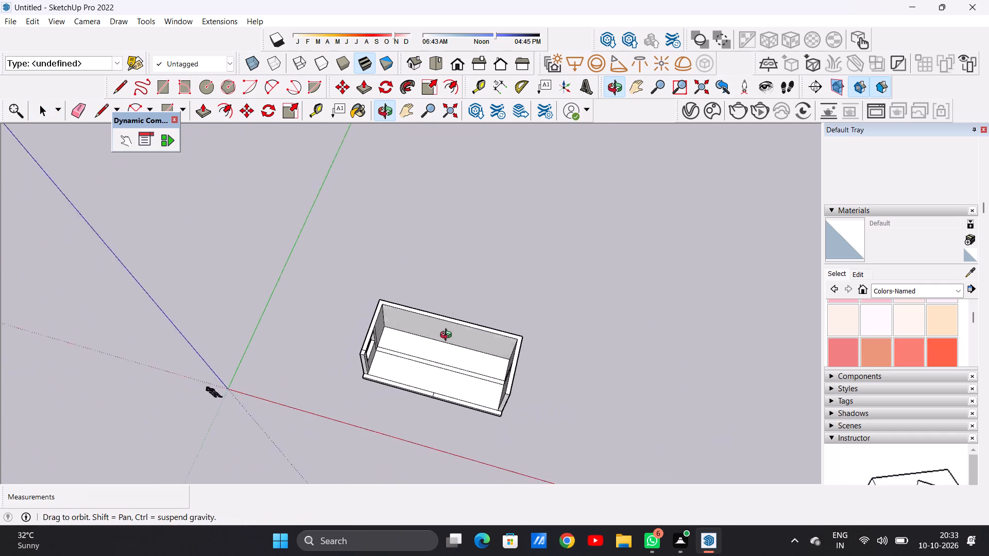
{"action": "middle_click_drag", "start_coordinate": [448, 336], "coordinate": [464, 226]}
{"action": "scroll", "coordinate": [468, 376], "scroll_direction": "up", "scroll_amount": 8}
{"action": "scroll", "coordinate": [371, 367], "scroll_direction": "down", "scroll_amount": 5}
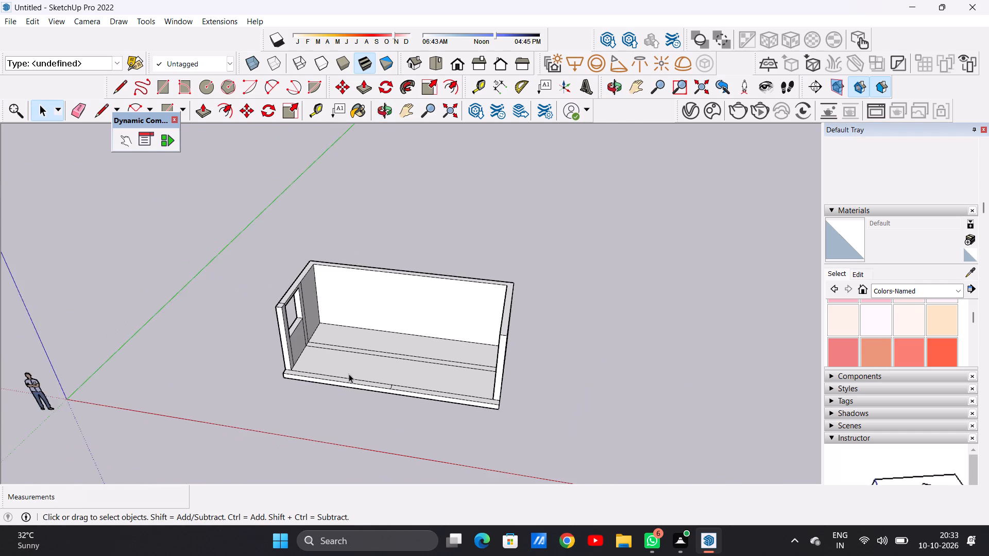
{"action": "middle_click_drag", "start_coordinate": [349, 374], "coordinate": [454, 431]}
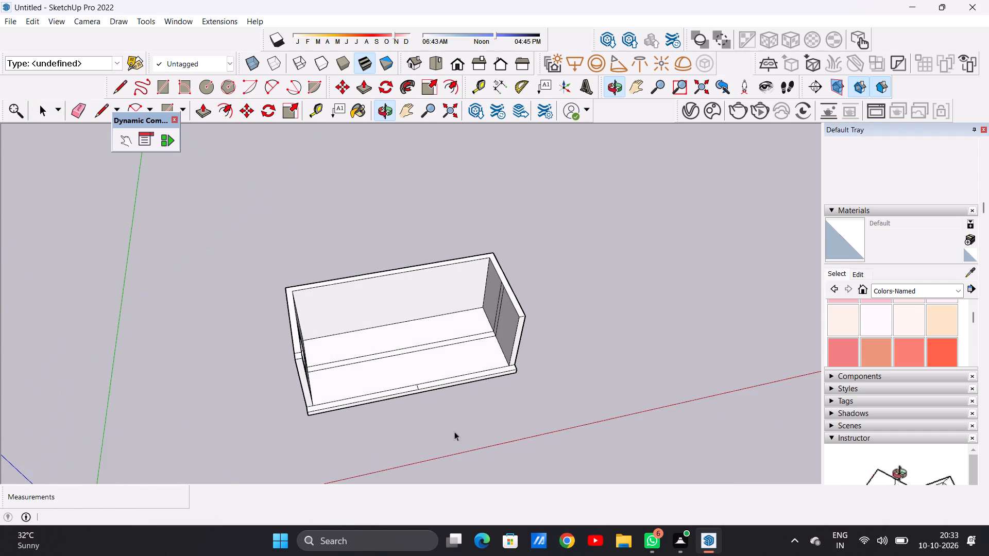
{"action": "scroll", "coordinate": [496, 384], "scroll_direction": "up", "scroll_amount": 15}
{"action": "scroll", "coordinate": [494, 360], "scroll_direction": "down", "scroll_amount": 1}
{"action": "middle_click_drag", "start_coordinate": [518, 376], "coordinate": [412, 257]}
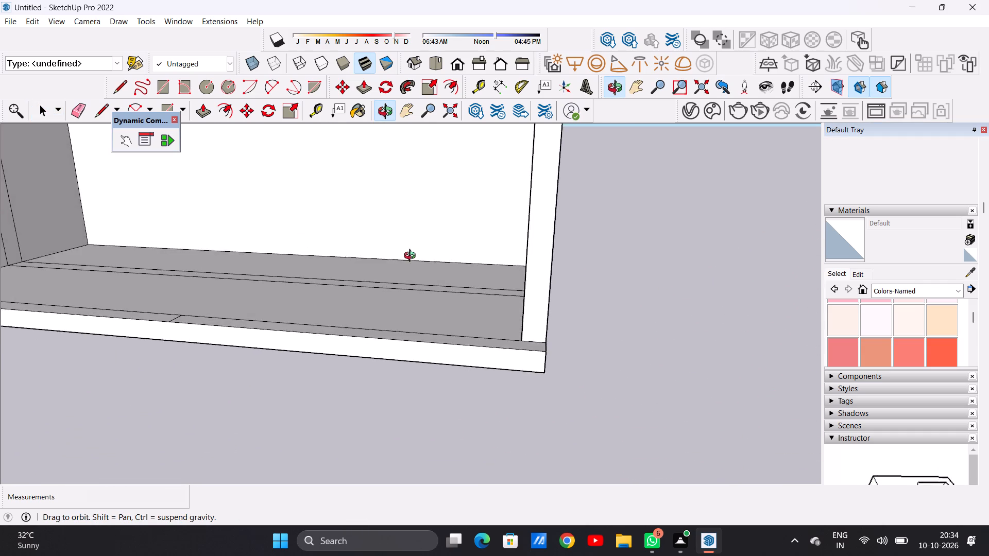
{"action": "middle_click_drag", "start_coordinate": [412, 257], "coordinate": [466, 393]}
{"action": "scroll", "coordinate": [444, 402], "scroll_direction": "down", "scroll_amount": 12}
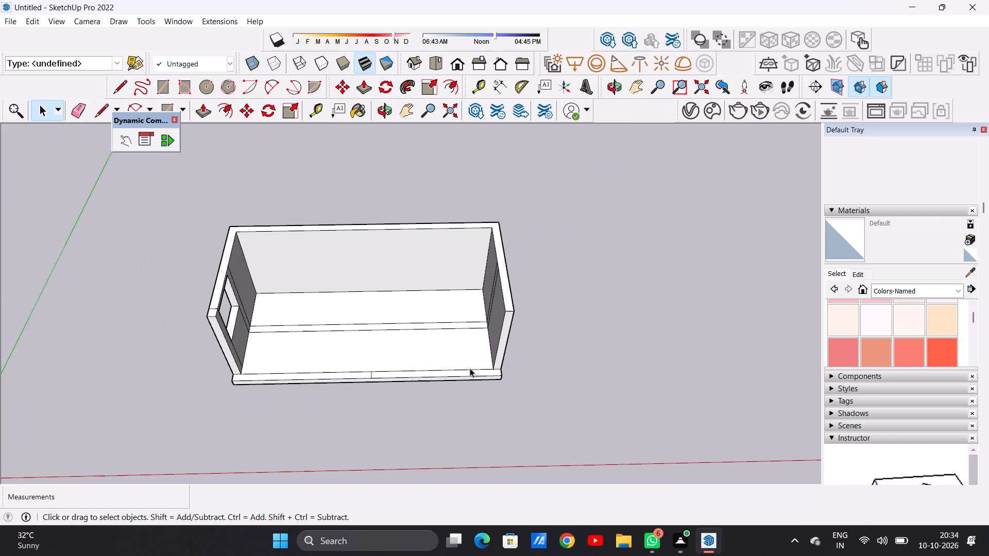
{"action": "middle_click_drag", "start_coordinate": [452, 375], "coordinate": [442, 426]}
{"action": "scroll", "coordinate": [455, 314], "scroll_direction": "up", "scroll_amount": 2}
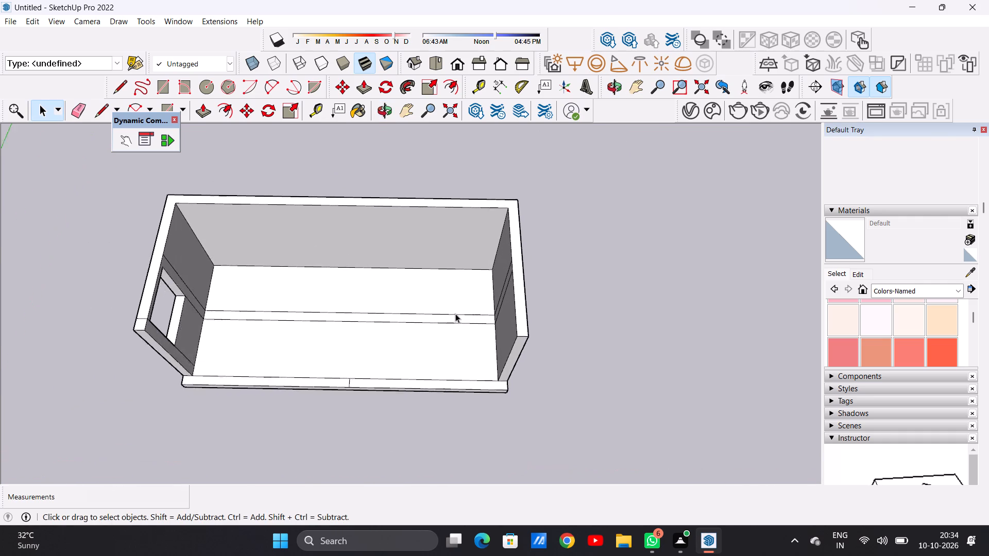
{"action": "scroll", "coordinate": [455, 314], "scroll_direction": "up", "scroll_amount": 1}
{"action": "middle_click_drag", "start_coordinate": [441, 325], "coordinate": [590, 271]}
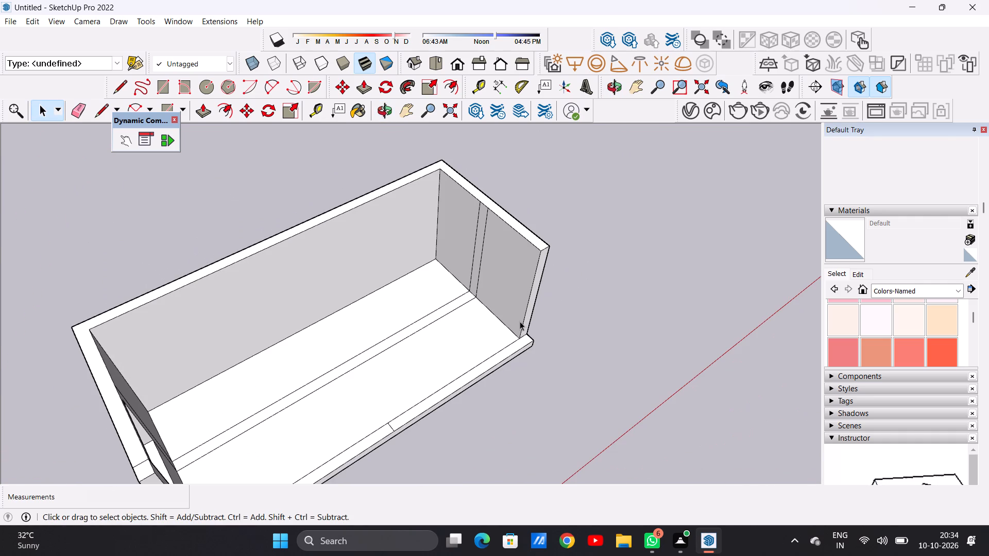
{"action": "scroll", "coordinate": [448, 318], "scroll_direction": "down", "scroll_amount": 4}
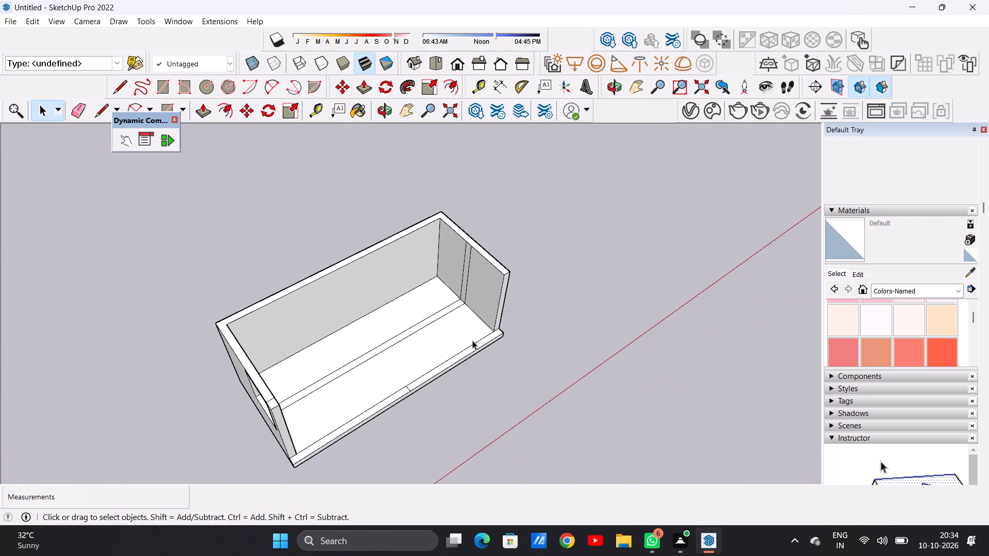
{"action": "middle_click_drag", "start_coordinate": [472, 340], "coordinate": [372, 351]}
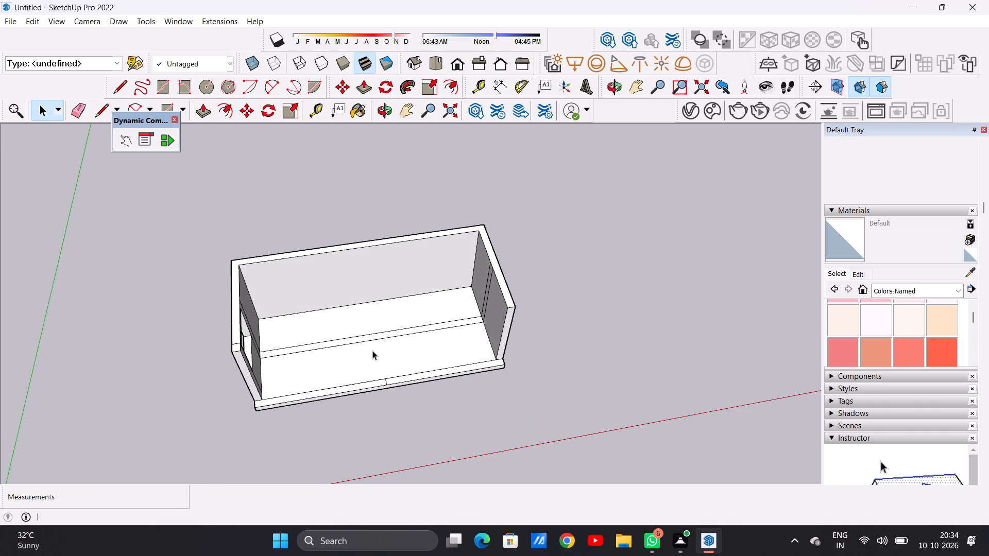
Draw two parallel floor lines about 5' 8" long from the rear wall to the middle strip's front edge, outlining a narrow cross-partition strip.
{"action": "key", "text": "l"}
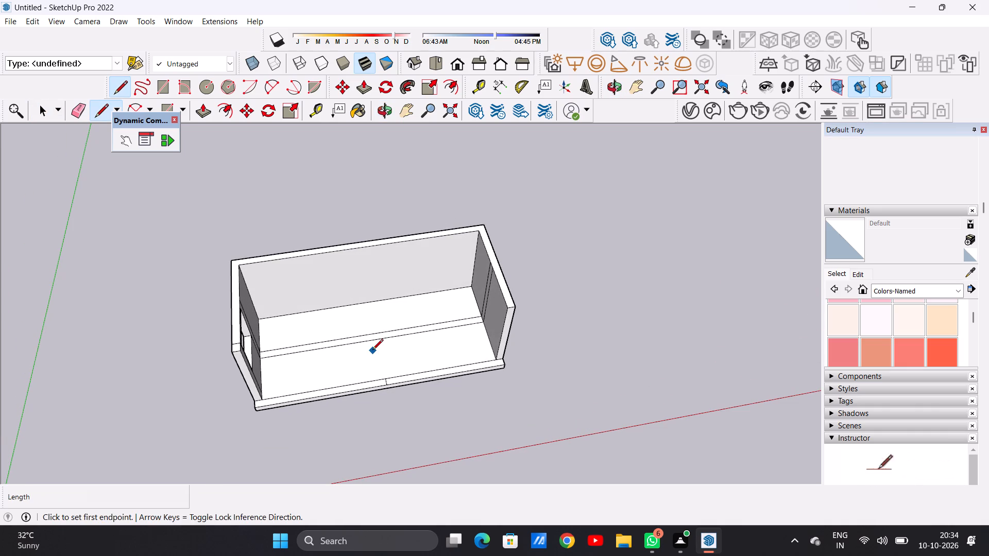
{"action": "middle_click_drag", "start_coordinate": [372, 351], "coordinate": [352, 409]}
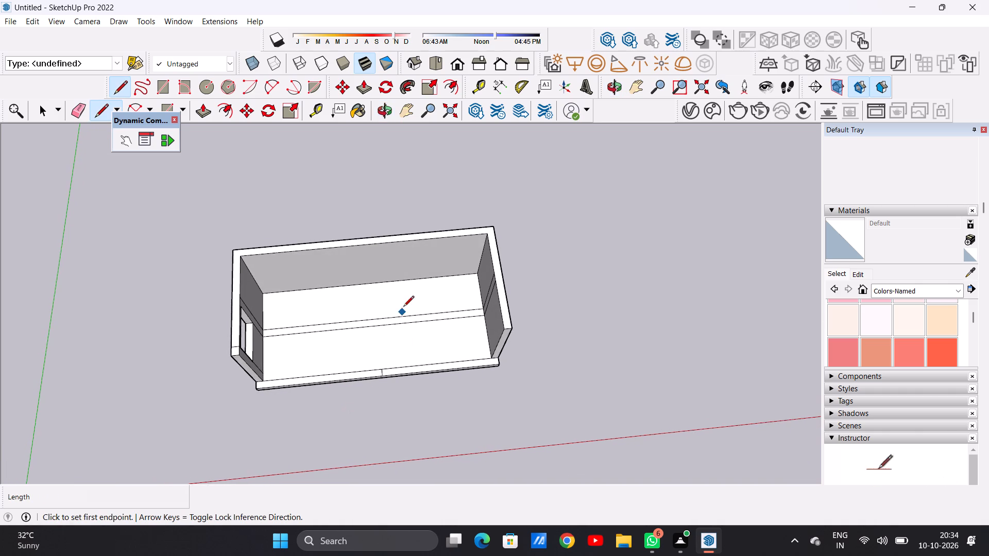
{"action": "scroll", "coordinate": [394, 303], "scroll_direction": "up", "scroll_amount": 7}
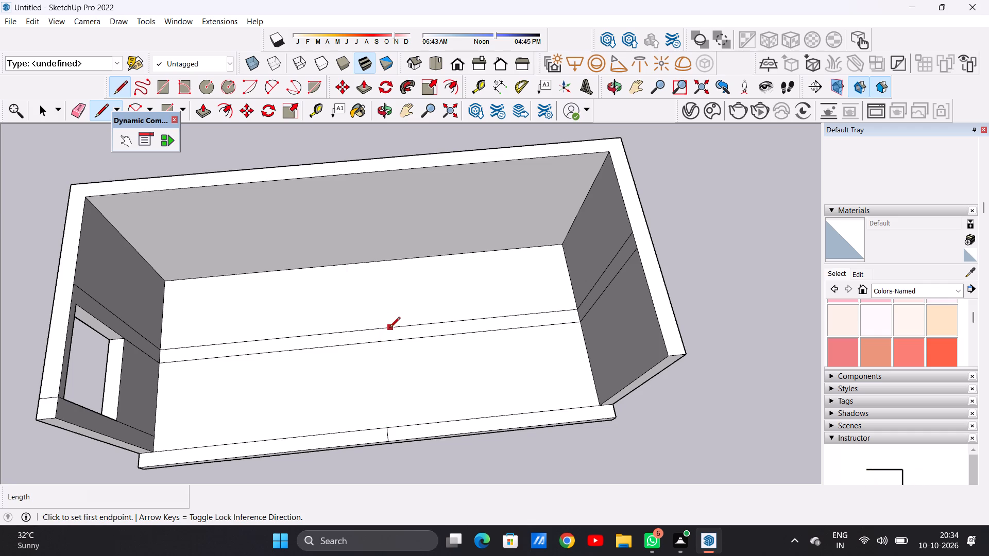
{"action": "left_click", "coordinate": [389, 328]}
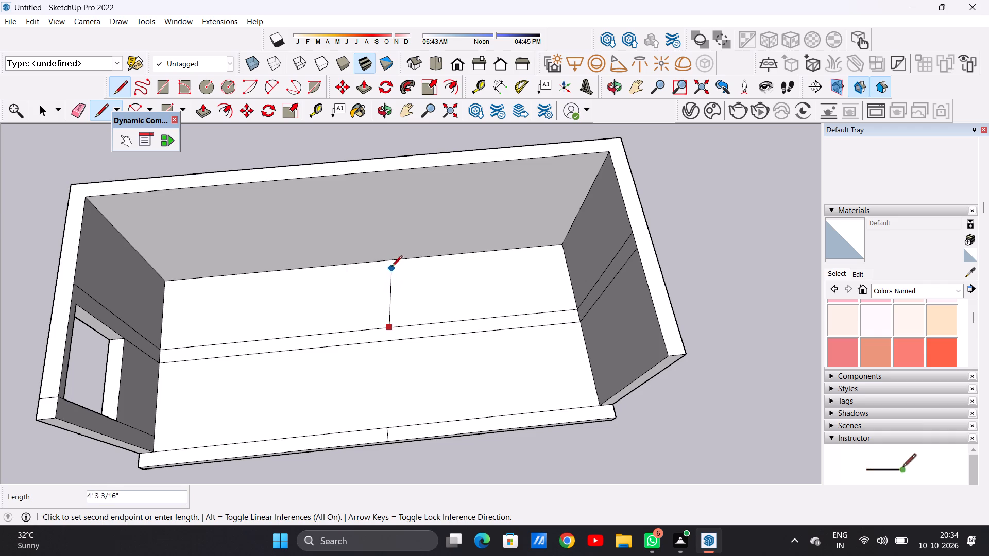
{"action": "left_click", "coordinate": [382, 260]}
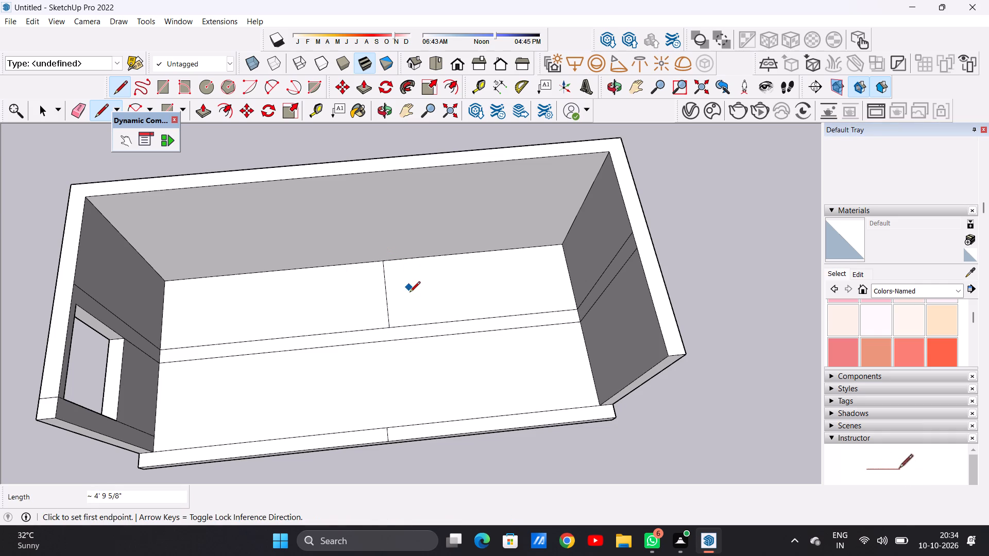
{"action": "left_click", "coordinate": [388, 327]}
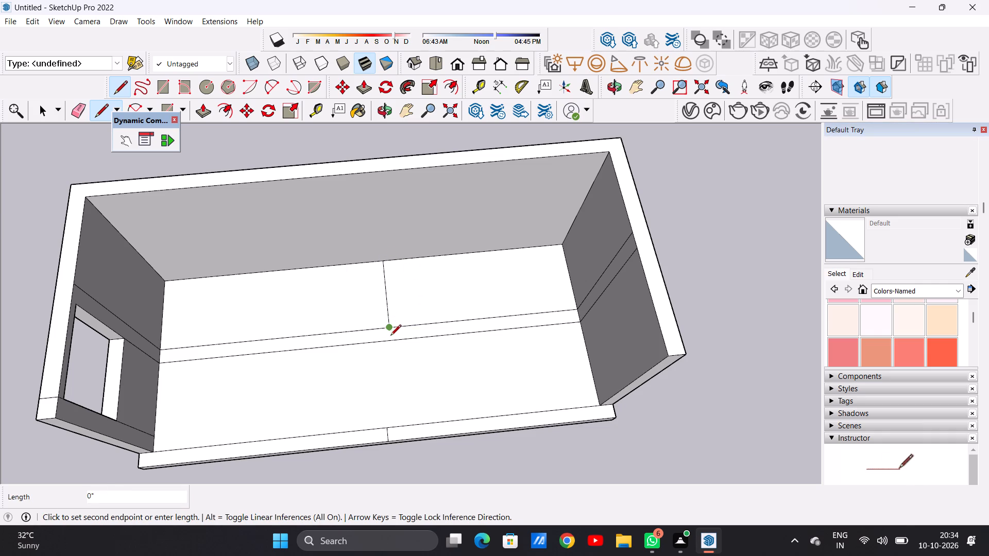
{"action": "left_click", "coordinate": [390, 344]}
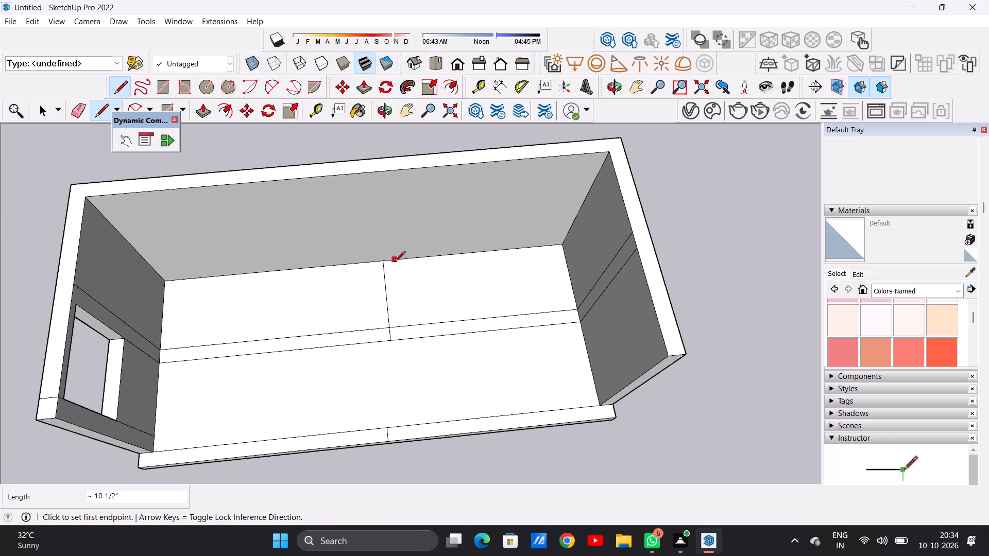
{"action": "left_click", "coordinate": [395, 261]}
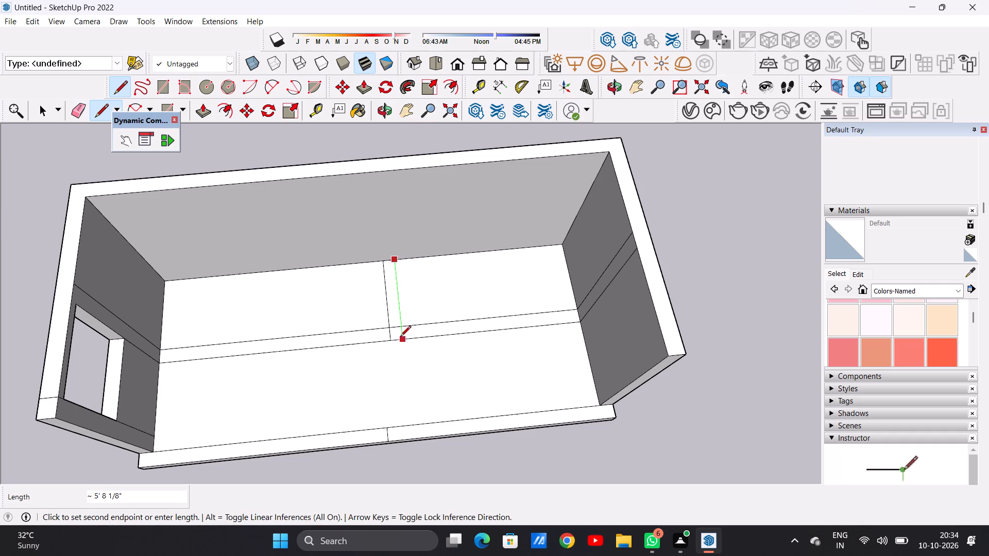
{"action": "left_click", "coordinate": [400, 340]}
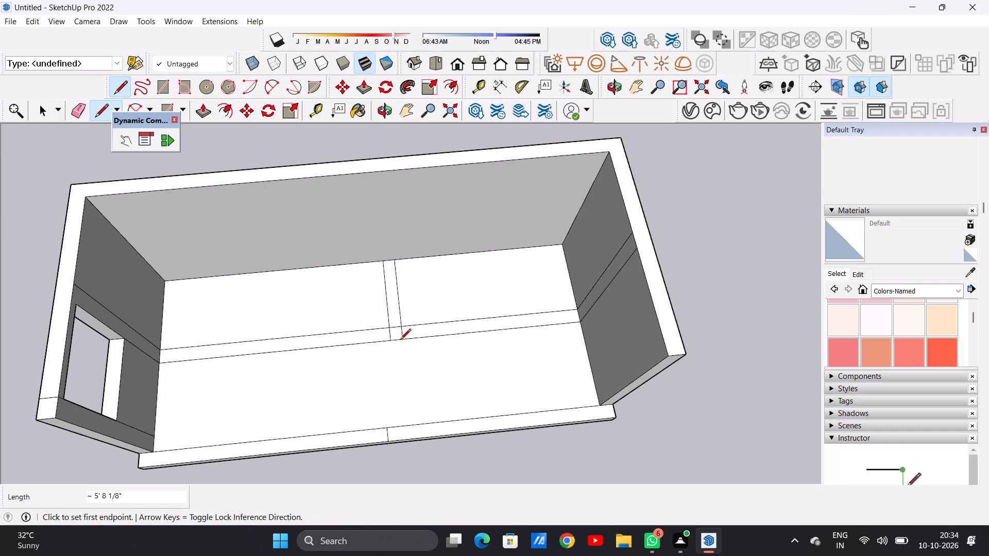
Erase the middle strip's rear edge segment between the two partition lines and both short line segments crossing the middle strip.
{"action": "key", "text": "space"}
{"action": "type", "text": "E"}
{"action": "scroll", "coordinate": [391, 349], "scroll_direction": "up", "scroll_amount": 7}
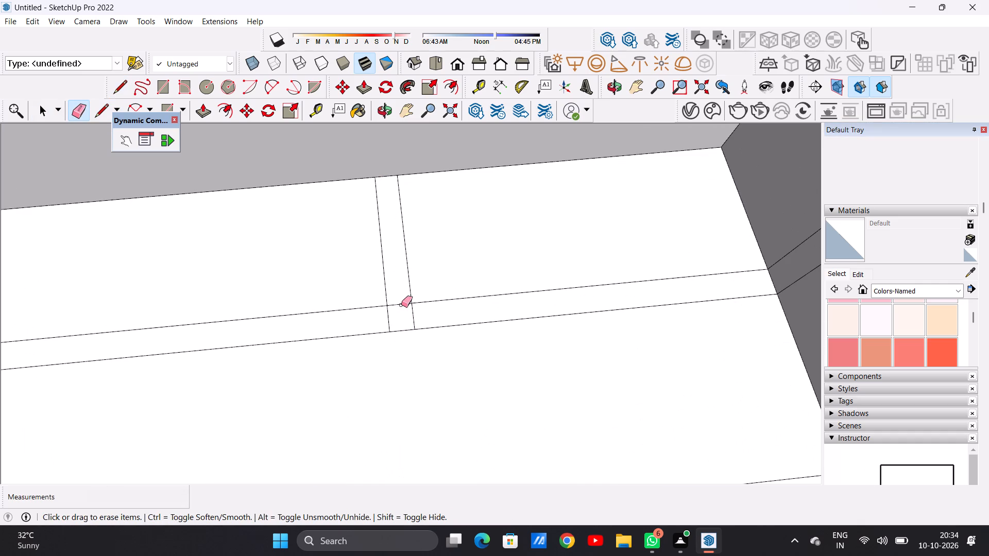
{"action": "scroll", "coordinate": [398, 305], "scroll_direction": "up", "scroll_amount": 2}
{"action": "scroll", "coordinate": [398, 305], "scroll_direction": "down", "scroll_amount": 1}
{"action": "scroll", "coordinate": [398, 305], "scroll_direction": "up", "scroll_amount": 1}
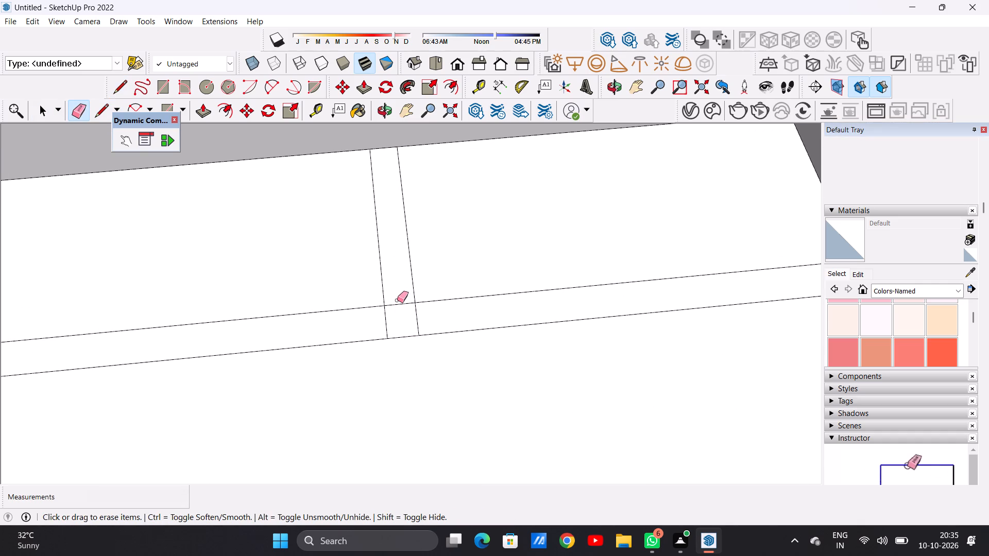
{"action": "left_click_drag", "start_coordinate": [399, 301], "coordinate": [403, 308]}
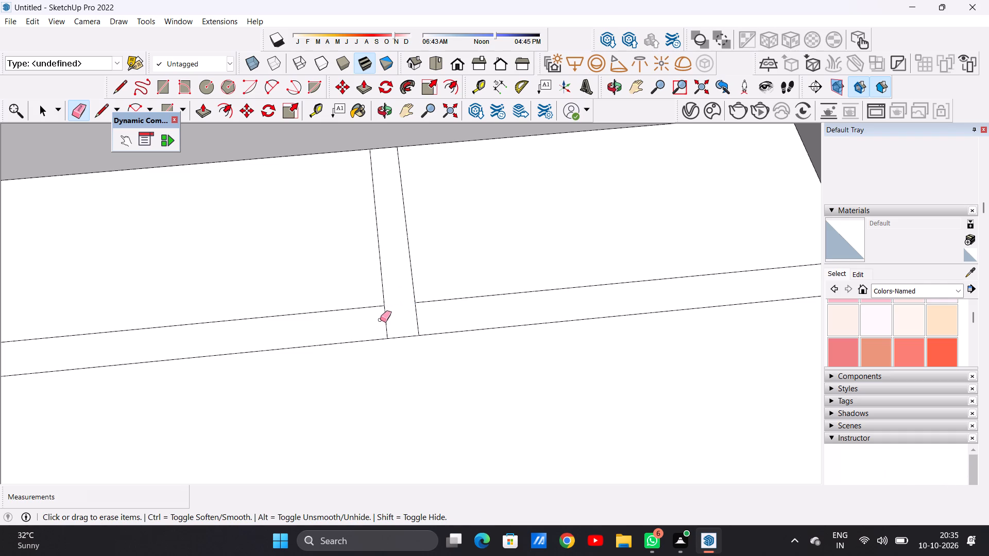
{"action": "left_click_drag", "start_coordinate": [379, 320], "coordinate": [396, 318]}
{"action": "left_click_drag", "start_coordinate": [428, 312], "coordinate": [415, 317]}
{"action": "key", "text": "space"}
{"action": "scroll", "coordinate": [345, 345], "scroll_direction": "down", "scroll_amount": 18}
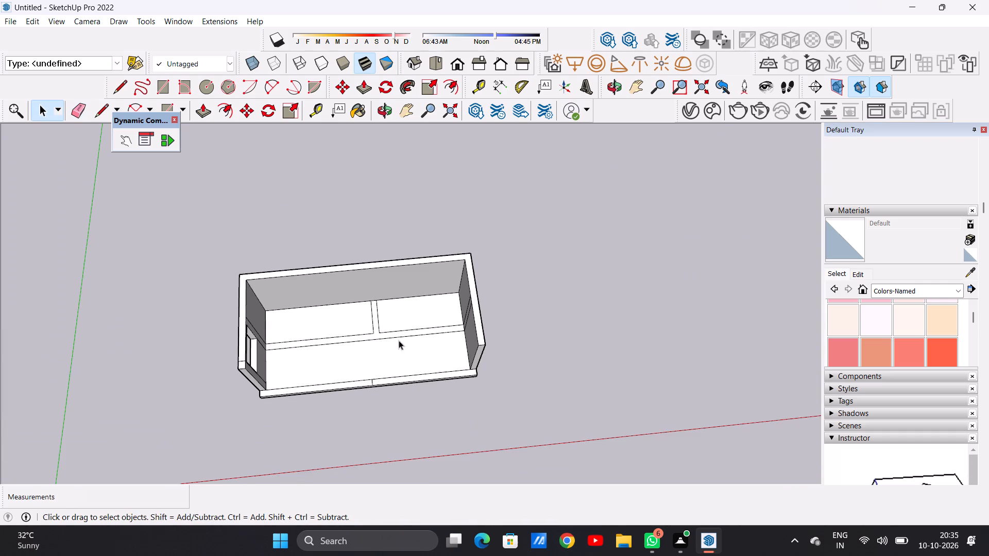
Draw two lines about 10 1/2" long across the middle strip, extending both partition lines to its front edge.
{"action": "scroll", "coordinate": [421, 341], "scroll_direction": "up", "scroll_amount": 5}
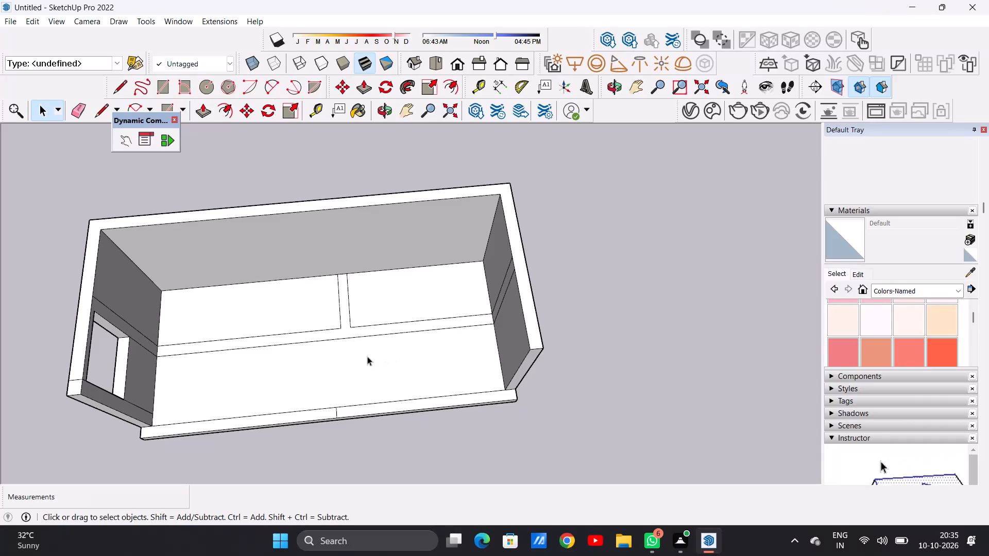
{"action": "scroll", "coordinate": [356, 342], "scroll_direction": "up", "scroll_amount": 7}
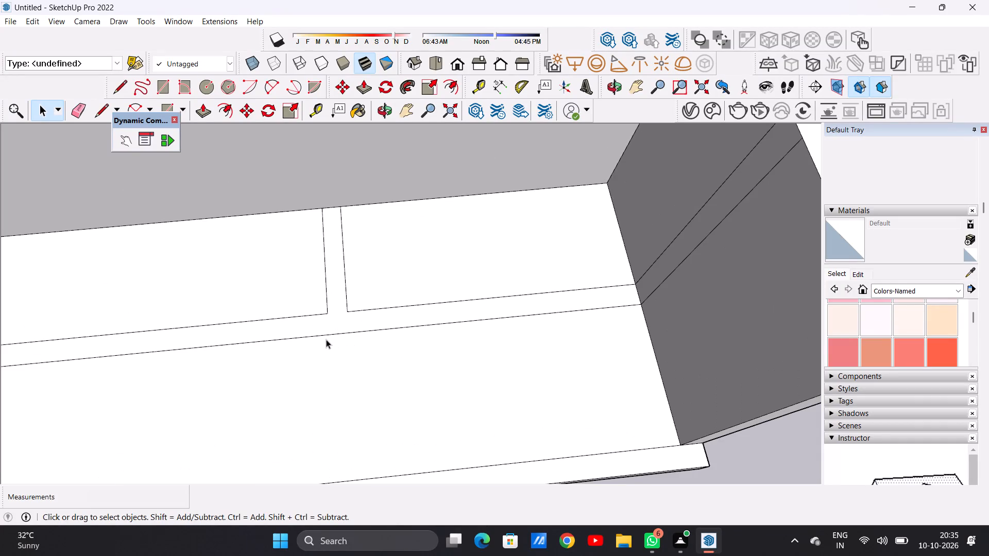
{"action": "key", "text": "l"}
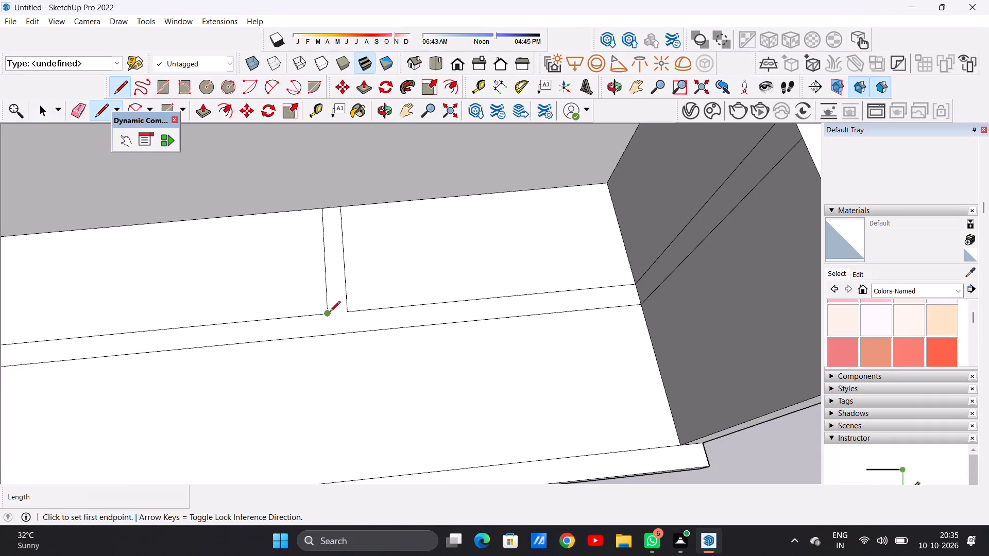
{"action": "left_click", "coordinate": [329, 312]}
{"action": "left_click", "coordinate": [326, 336]}
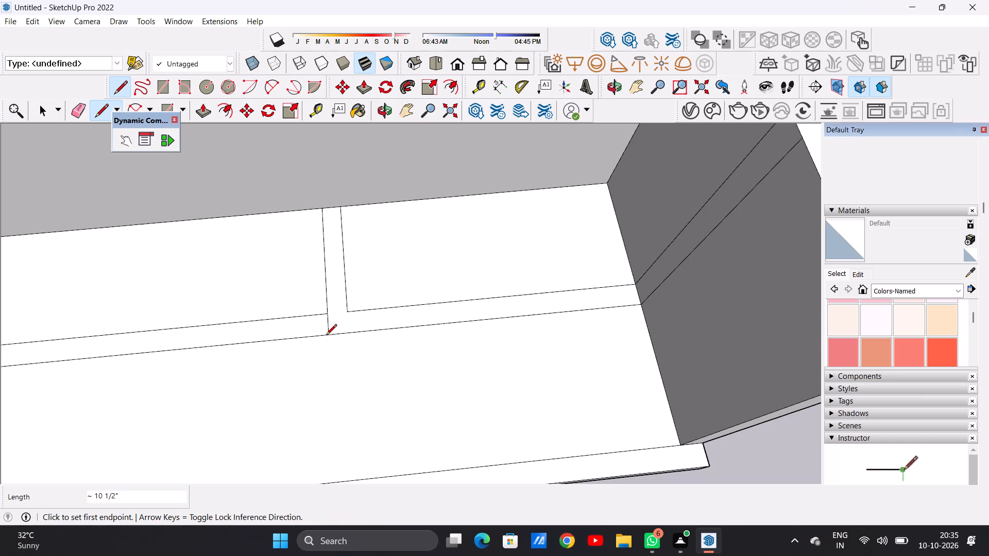
{"action": "left_click", "coordinate": [348, 311]}
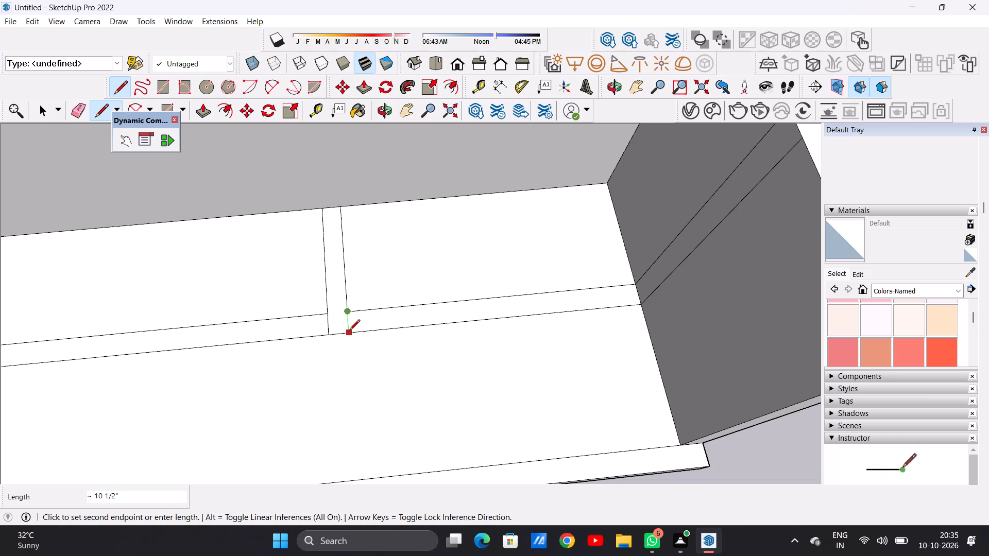
{"action": "key", "text": "space"}
{"action": "scroll", "coordinate": [378, 371], "scroll_direction": "down", "scroll_amount": 13}
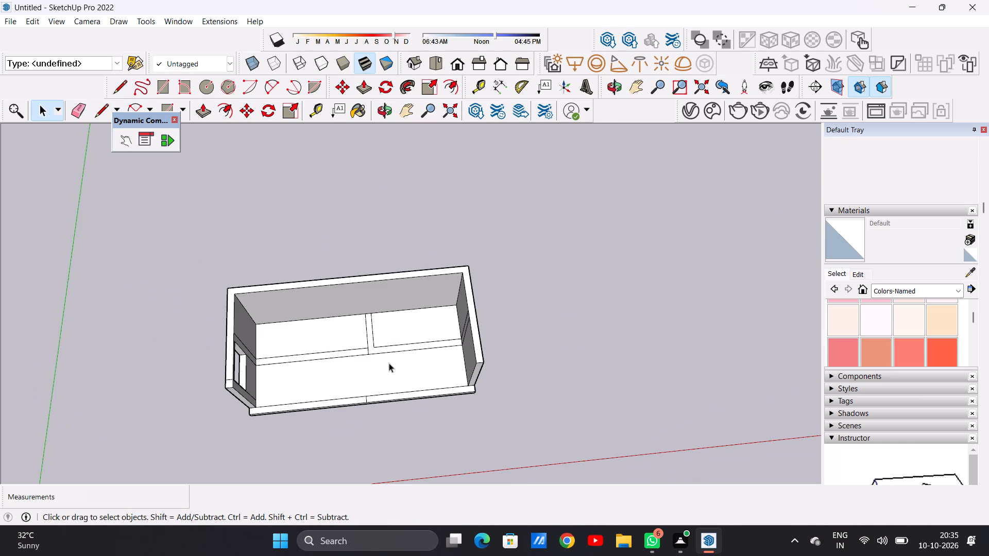
{"action": "scroll", "coordinate": [376, 354], "scroll_direction": "up", "scroll_amount": 11}
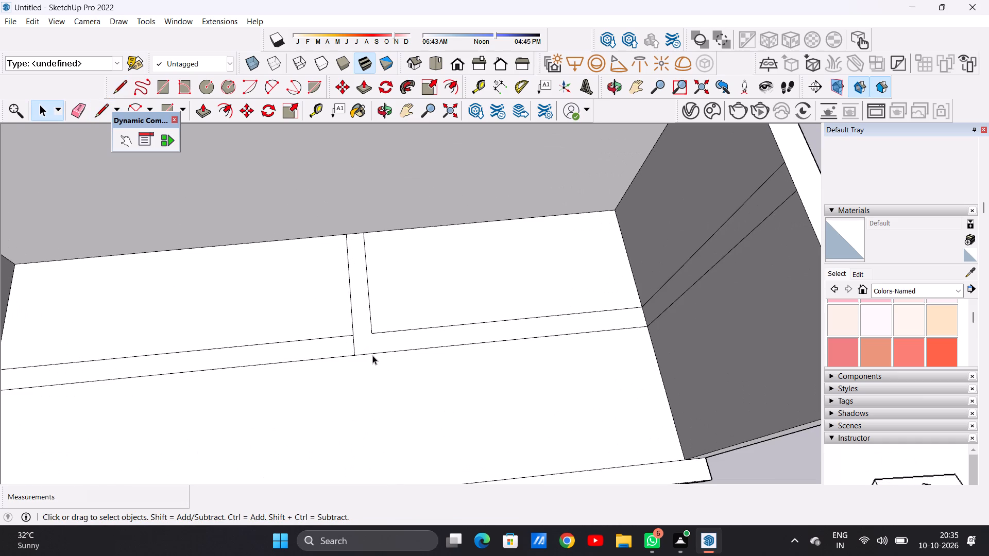
{"action": "key", "text": "l"}
{"action": "left_click", "coordinate": [373, 336]}
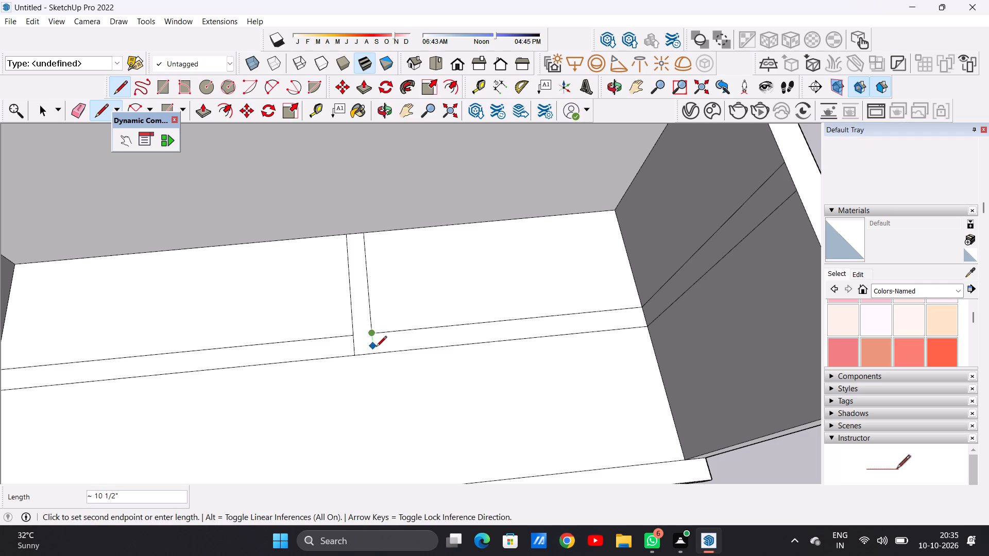
{"action": "left_click", "coordinate": [377, 354]}
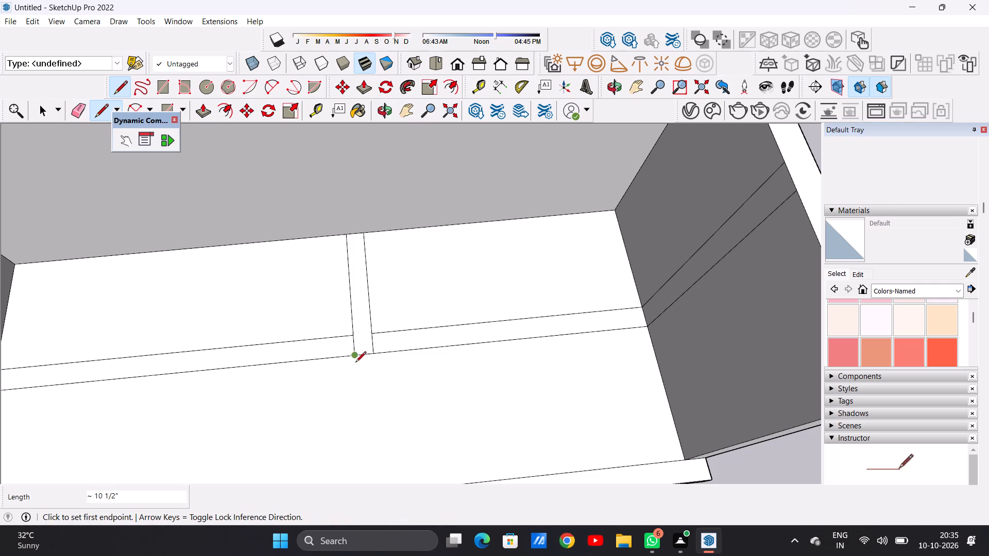
{"action": "key", "text": "space"}
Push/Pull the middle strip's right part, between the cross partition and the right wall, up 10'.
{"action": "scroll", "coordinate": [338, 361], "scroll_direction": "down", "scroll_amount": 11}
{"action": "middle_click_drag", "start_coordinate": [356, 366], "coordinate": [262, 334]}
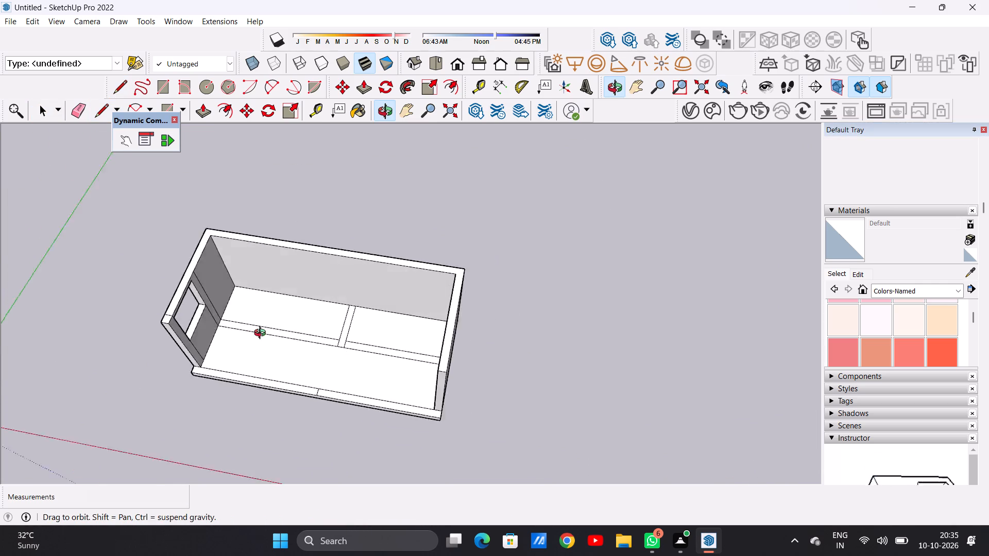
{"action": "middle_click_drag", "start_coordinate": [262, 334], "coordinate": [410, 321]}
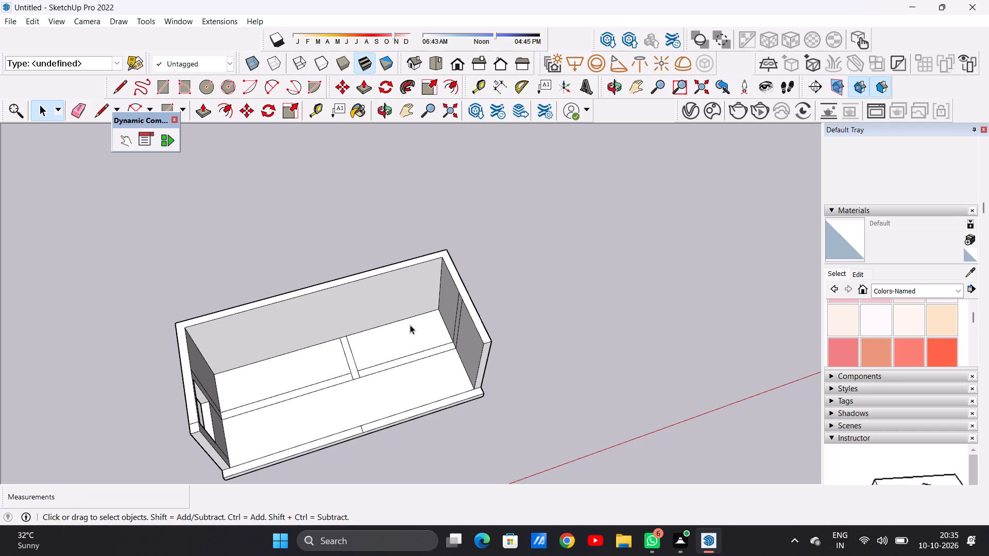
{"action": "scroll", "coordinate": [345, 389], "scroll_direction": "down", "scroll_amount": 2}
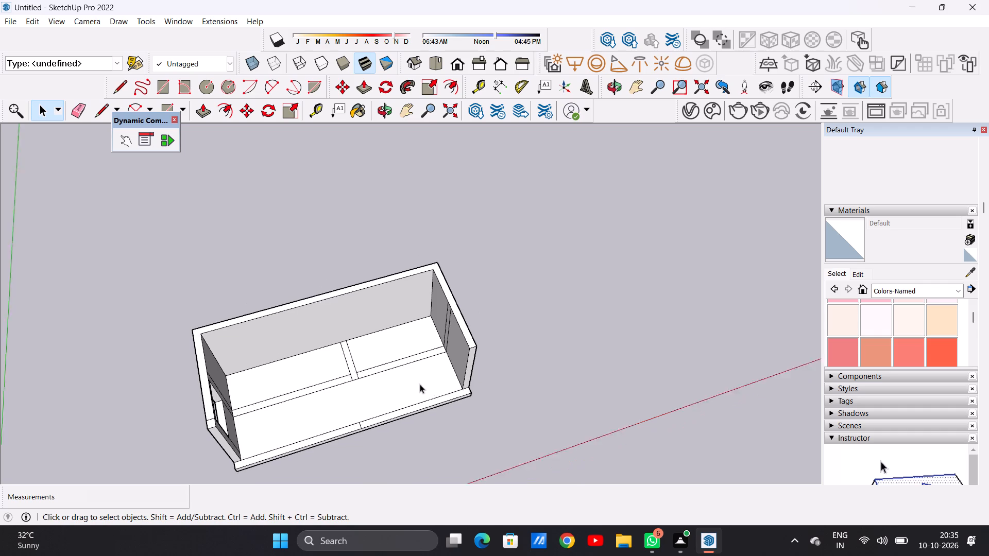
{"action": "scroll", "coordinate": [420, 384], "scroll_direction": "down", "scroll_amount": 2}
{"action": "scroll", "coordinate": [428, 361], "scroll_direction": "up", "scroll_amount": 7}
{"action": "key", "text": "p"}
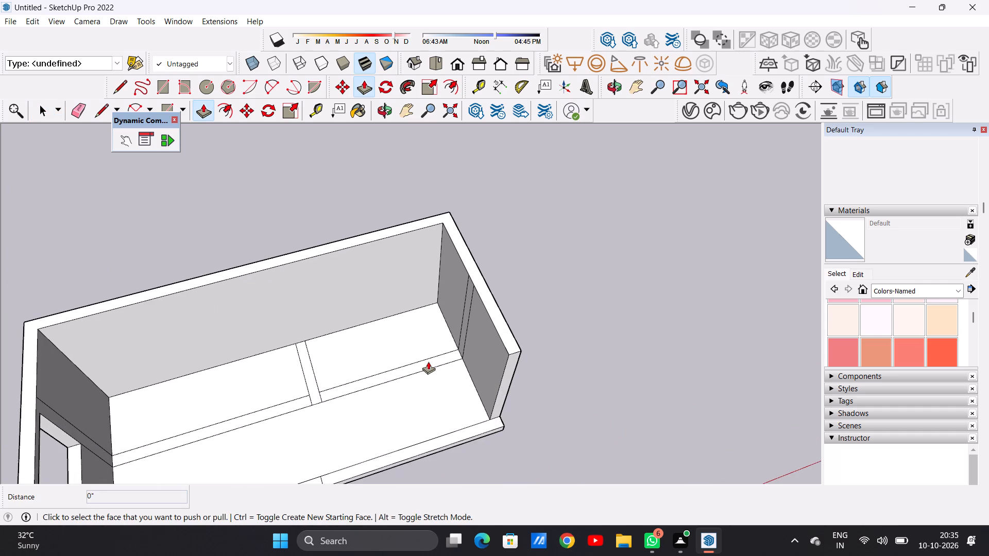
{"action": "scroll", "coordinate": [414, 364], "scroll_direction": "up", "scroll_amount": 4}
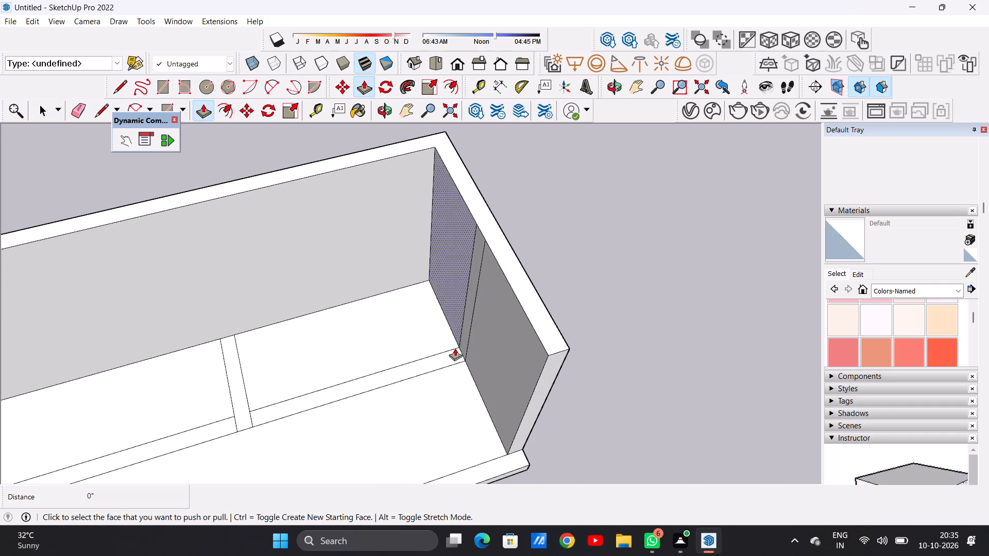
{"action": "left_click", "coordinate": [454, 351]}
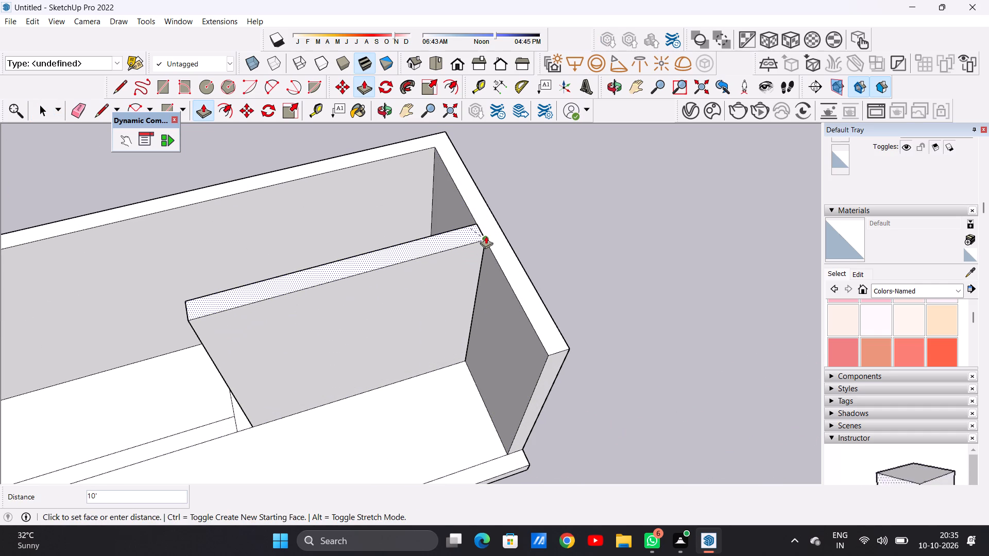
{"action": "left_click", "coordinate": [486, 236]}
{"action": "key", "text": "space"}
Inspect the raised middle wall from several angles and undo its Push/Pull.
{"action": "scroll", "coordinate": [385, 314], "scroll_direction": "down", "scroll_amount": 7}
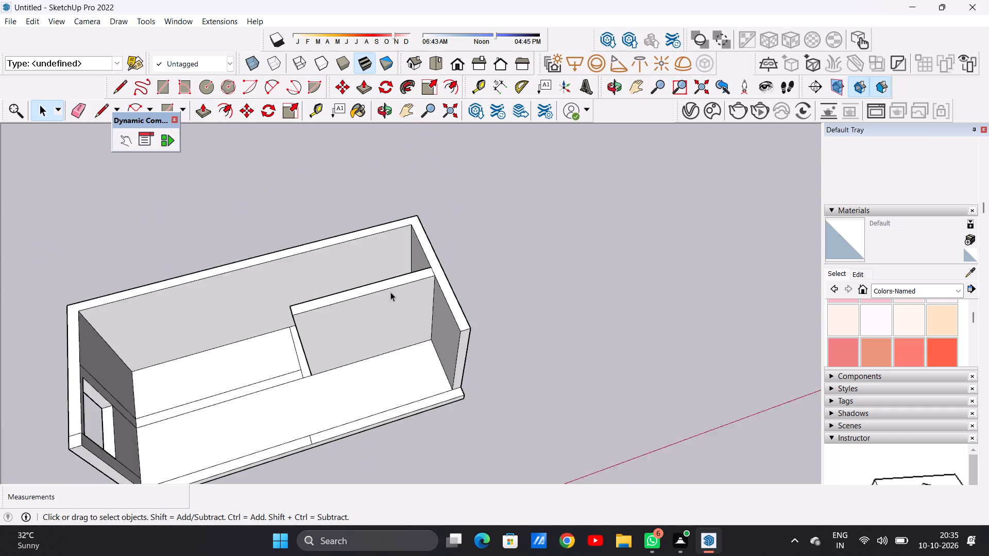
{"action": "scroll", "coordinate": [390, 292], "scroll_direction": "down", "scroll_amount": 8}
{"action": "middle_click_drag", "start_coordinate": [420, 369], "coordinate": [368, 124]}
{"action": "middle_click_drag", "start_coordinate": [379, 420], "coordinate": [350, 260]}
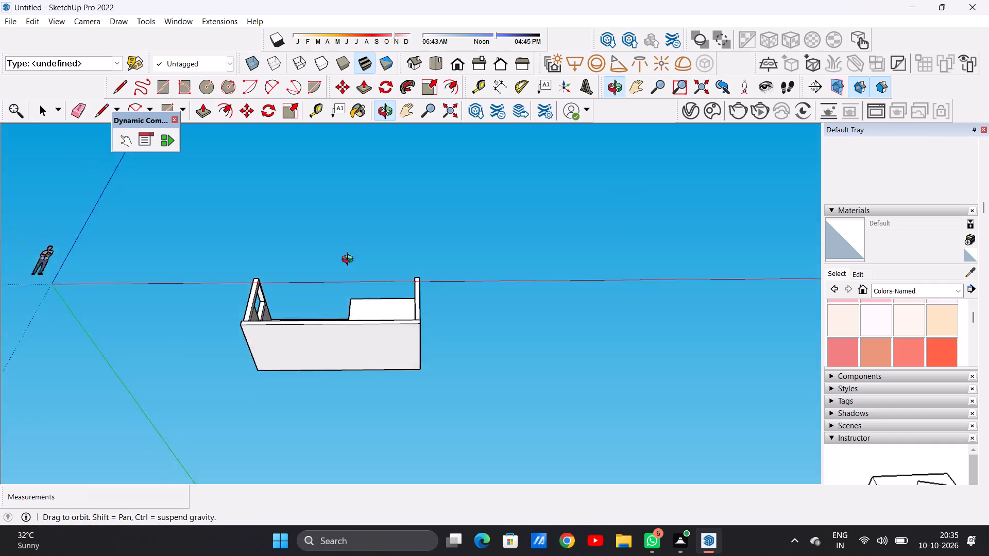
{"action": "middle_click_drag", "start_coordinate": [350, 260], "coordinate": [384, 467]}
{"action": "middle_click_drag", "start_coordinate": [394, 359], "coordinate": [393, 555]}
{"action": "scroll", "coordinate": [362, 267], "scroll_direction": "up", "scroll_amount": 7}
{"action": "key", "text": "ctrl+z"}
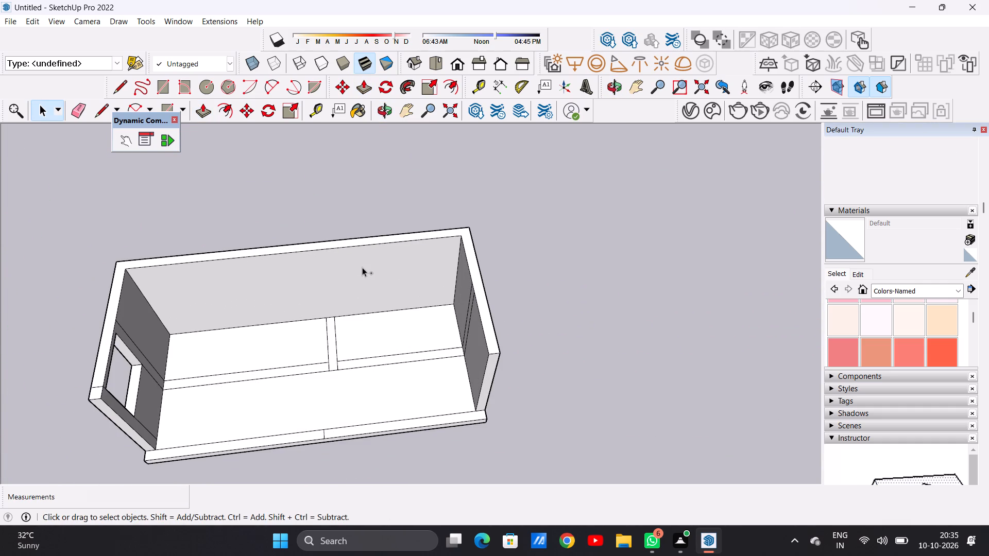
Push/Pull the middle strip's right part up 10' to match the top of the right wall.
{"action": "scroll", "coordinate": [436, 362], "scroll_direction": "up", "scroll_amount": 2}
{"action": "key", "text": "p"}
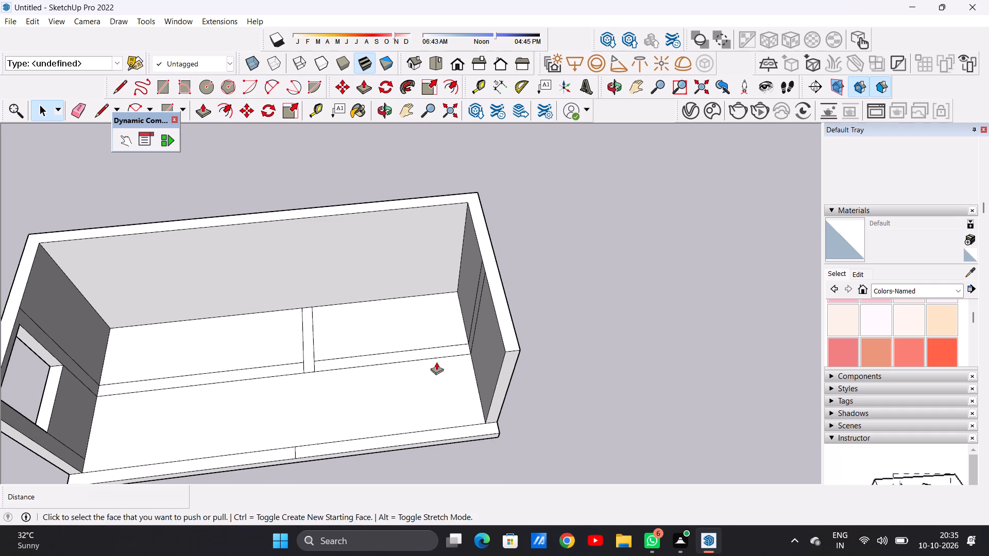
{"action": "scroll", "coordinate": [440, 347], "scroll_direction": "up", "scroll_amount": 5}
{"action": "left_click", "coordinate": [443, 347]}
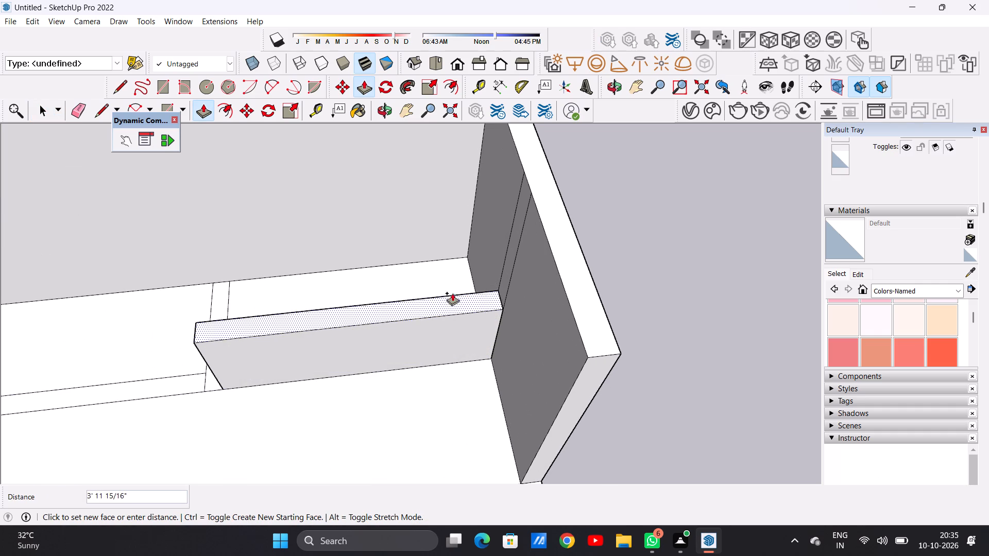
{"action": "left_click", "coordinate": [531, 195]}
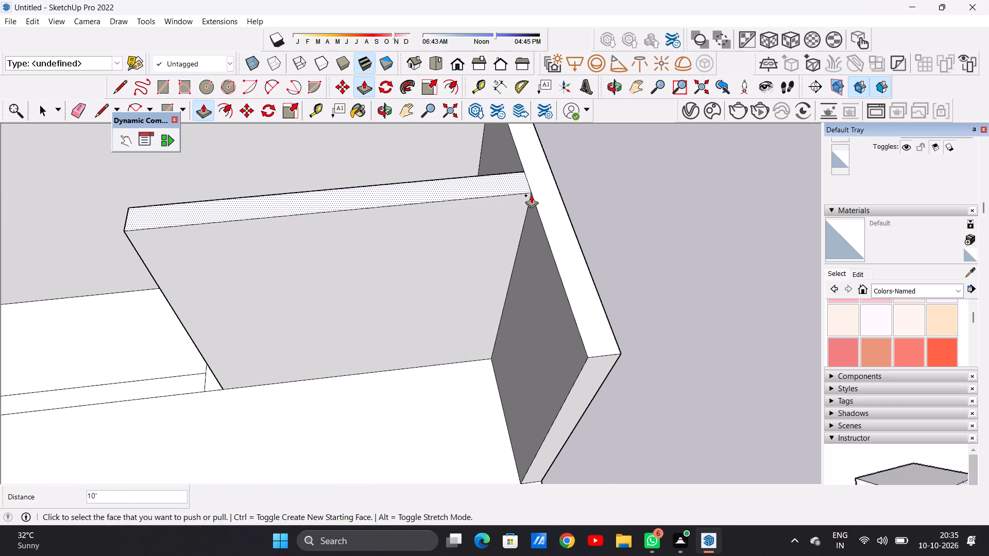
{"action": "scroll", "coordinate": [505, 240], "scroll_direction": "down", "scroll_amount": 16}
{"action": "middle_click_drag", "start_coordinate": [333, 281], "coordinate": [368, 279]}
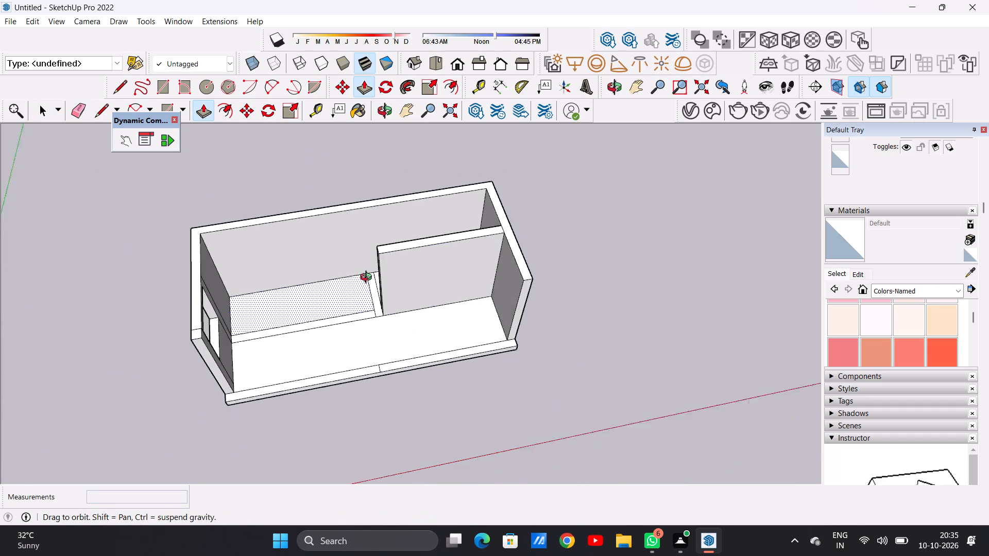
Push/Pull the cross partition strip up 10' to match the top of the middle wall.
{"action": "middle_click_drag", "start_coordinate": [368, 279], "coordinate": [455, 282]}
{"action": "scroll", "coordinate": [372, 315], "scroll_direction": "up", "scroll_amount": 12}
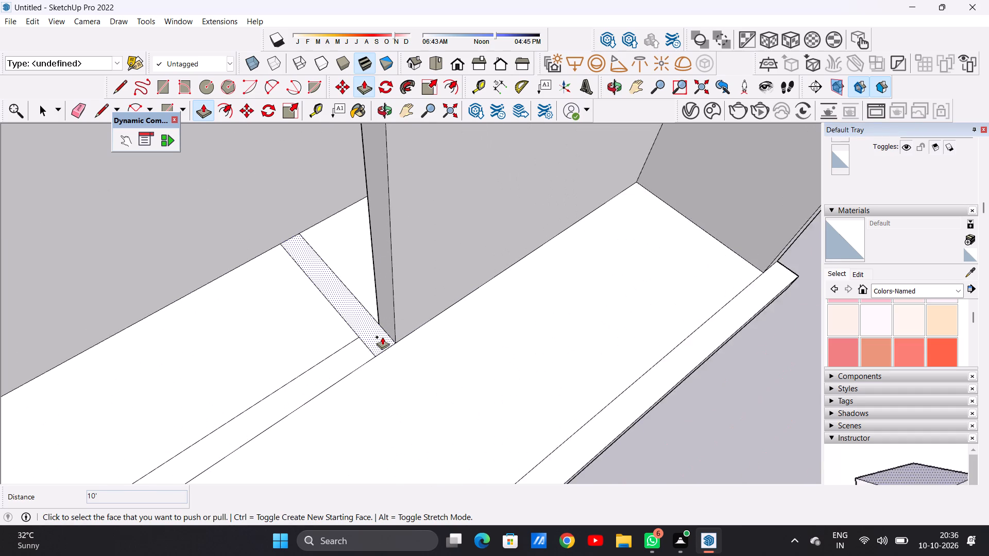
{"action": "left_click", "coordinate": [382, 337]}
{"action": "scroll", "coordinate": [401, 273], "scroll_direction": "down", "scroll_amount": 9}
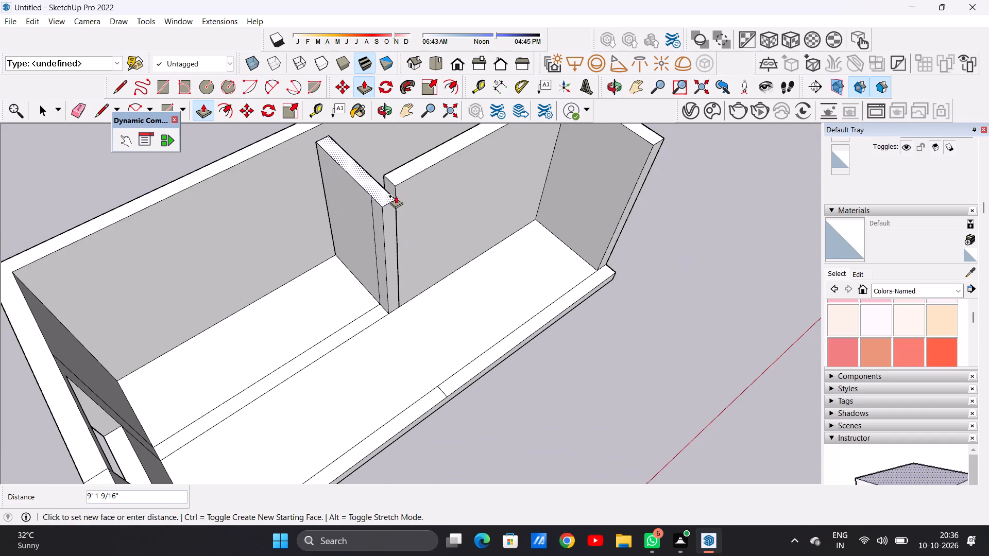
{"action": "scroll", "coordinate": [396, 196], "scroll_direction": "up", "scroll_amount": 4}
{"action": "left_click", "coordinate": [395, 176]}
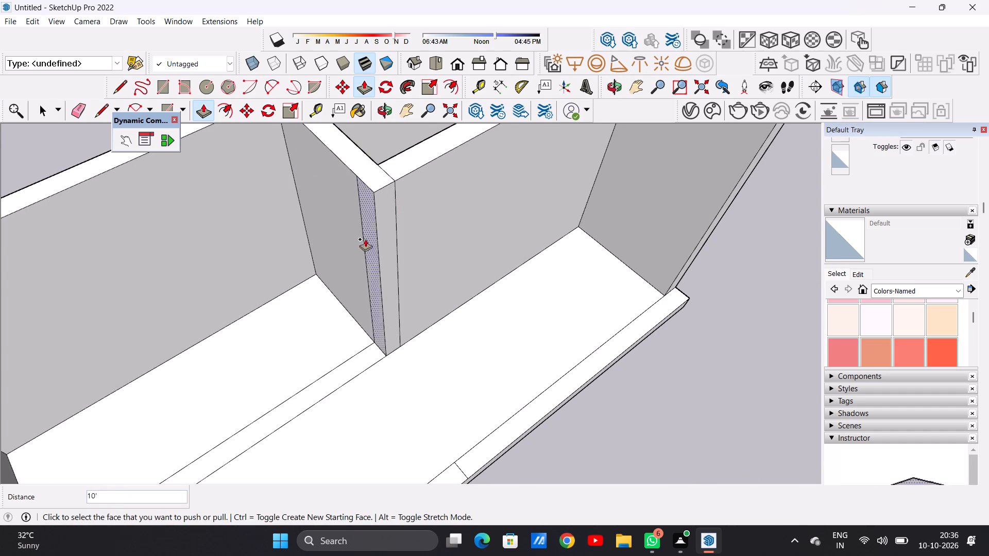
Push/Pull the middle strip's left part, between the left wall and the cross partition, up 10' to the partition's top.
{"action": "scroll", "coordinate": [357, 274], "scroll_direction": "down", "scroll_amount": 7}
{"action": "scroll", "coordinate": [363, 318], "scroll_direction": "up", "scroll_amount": 6}
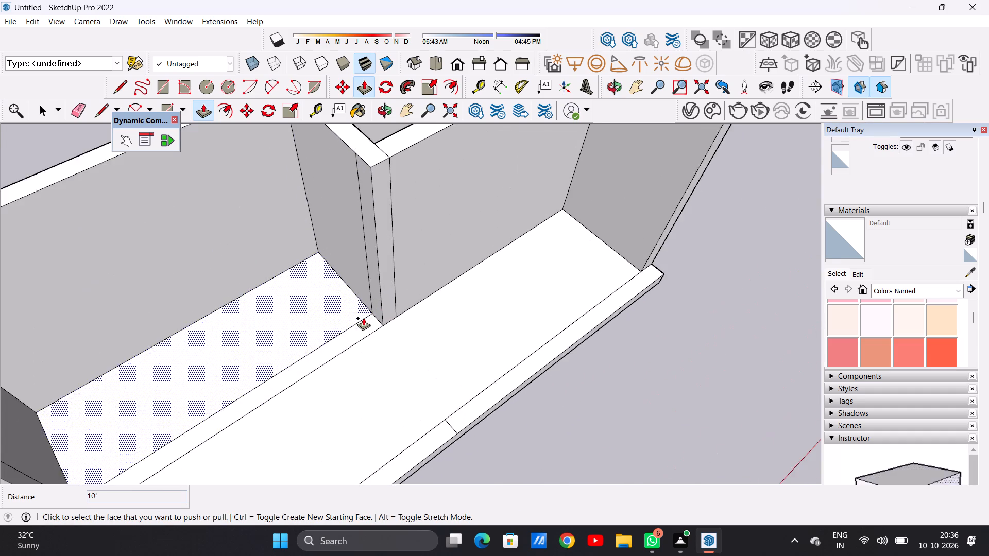
{"action": "scroll", "coordinate": [363, 318], "scroll_direction": "up", "scroll_amount": 5}
{"action": "left_click", "coordinate": [365, 329]}
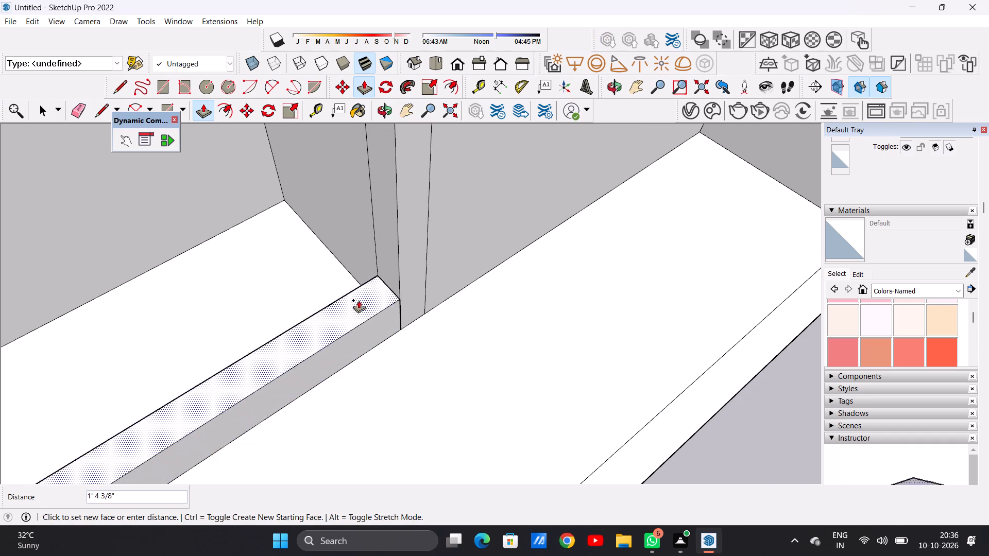
{"action": "scroll", "coordinate": [336, 322], "scroll_direction": "down", "scroll_amount": 14}
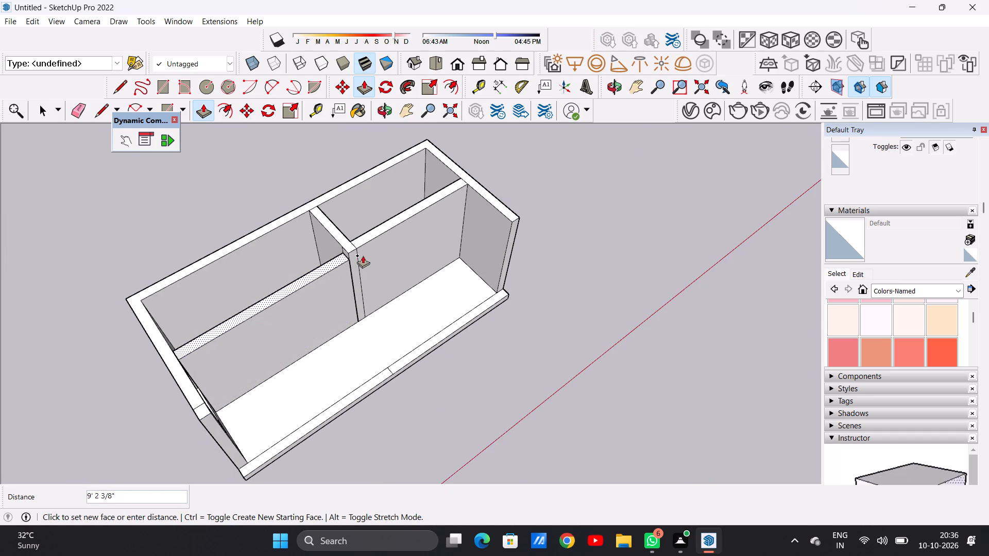
{"action": "scroll", "coordinate": [359, 251], "scroll_direction": "up", "scroll_amount": 9}
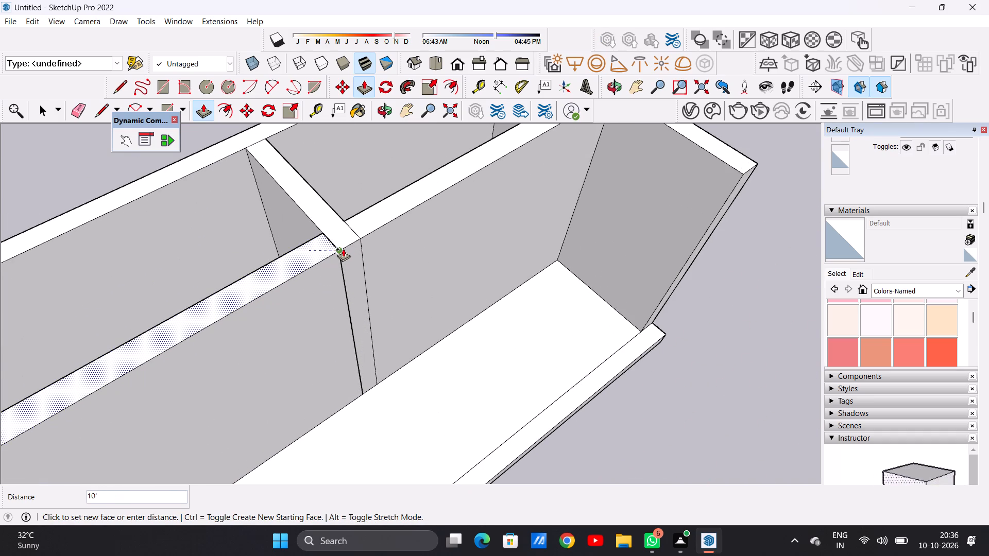
{"action": "left_click", "coordinate": [343, 249]}
{"action": "key", "text": "space"}
Examine the raised partition walls and the open front room in top, front and raised perspective views.
{"action": "scroll", "coordinate": [349, 298], "scroll_direction": "down", "scroll_amount": 16}
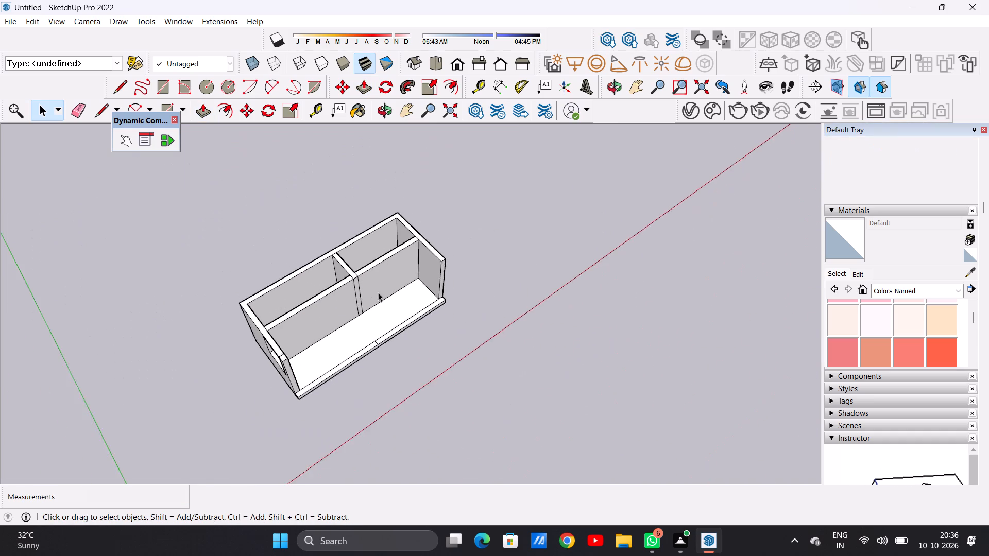
{"action": "middle_click_drag", "start_coordinate": [372, 293], "coordinate": [260, 199]}
{"action": "middle_click_drag", "start_coordinate": [370, 304], "coordinate": [346, 222]}
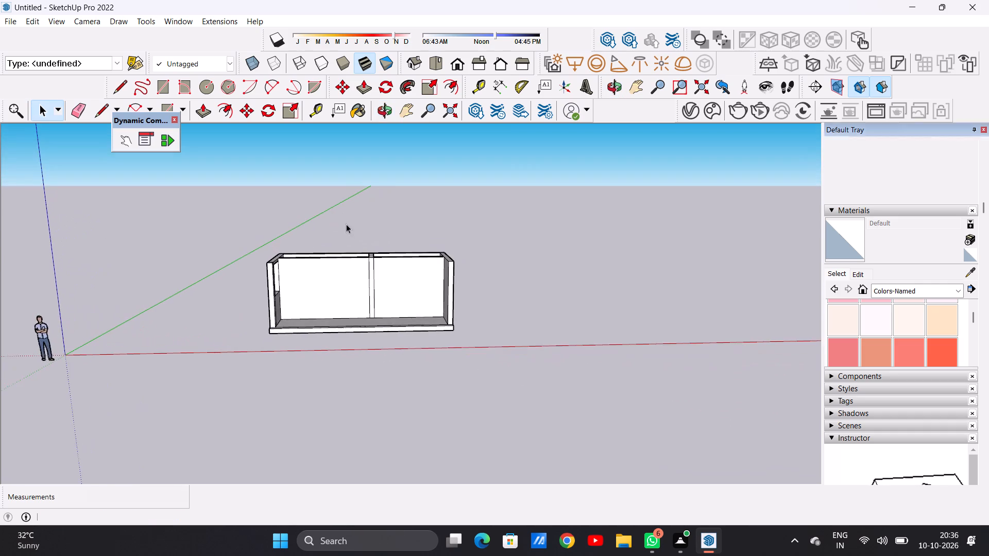
{"action": "scroll", "coordinate": [343, 280], "scroll_direction": "up", "scroll_amount": 2}
{"action": "scroll", "coordinate": [343, 280], "scroll_direction": "down", "scroll_amount": 1}
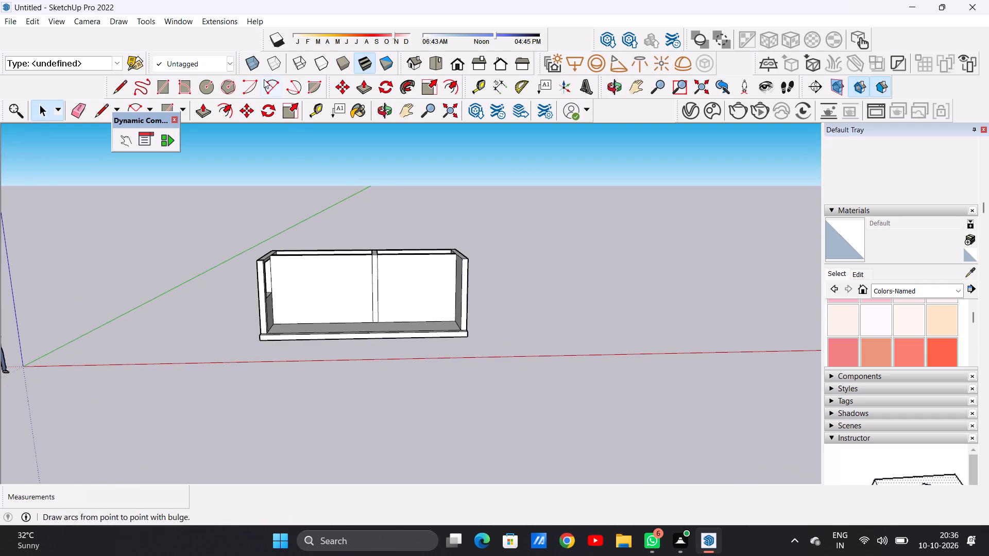
{"action": "left_click", "coordinate": [437, 60]}
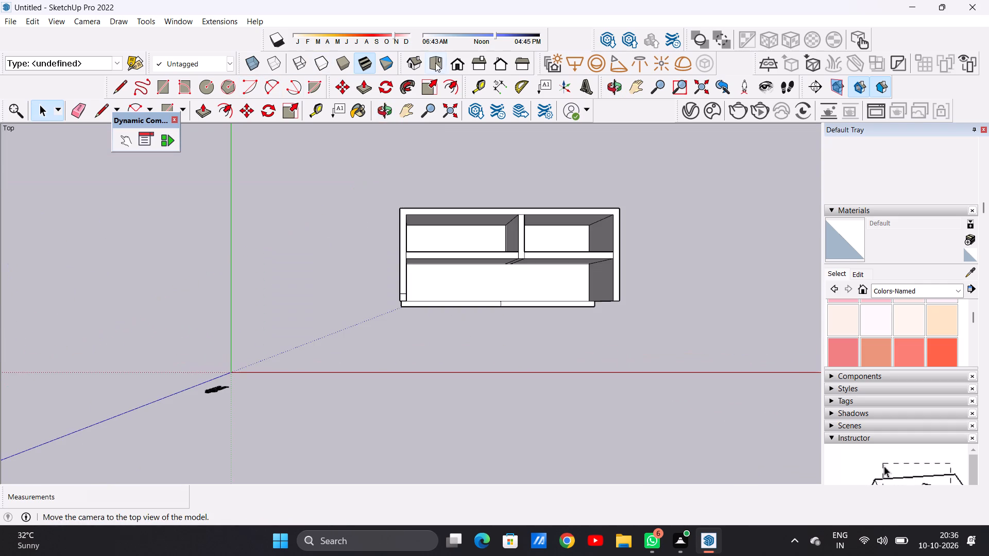
{"action": "left_click", "coordinate": [459, 67]}
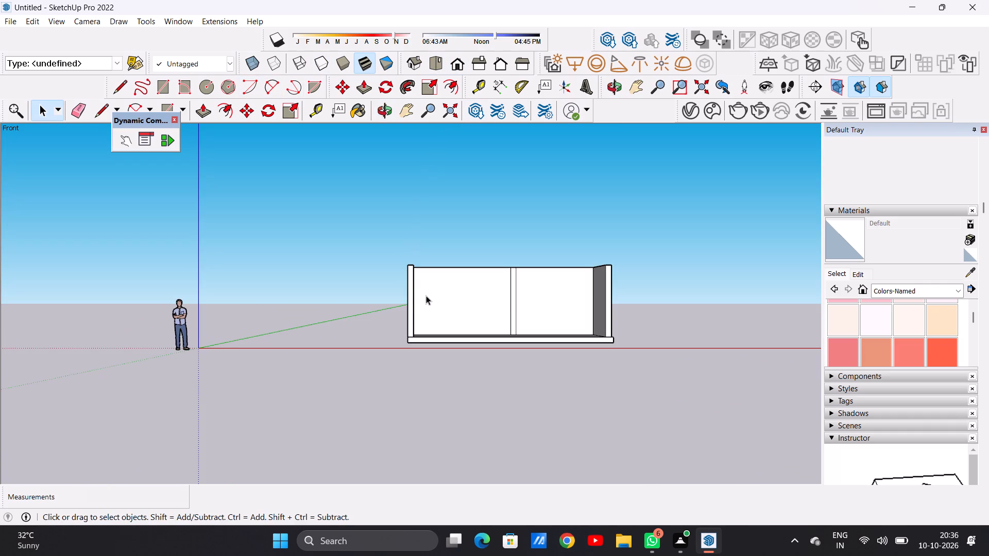
{"action": "scroll", "coordinate": [520, 292], "scroll_direction": "up", "scroll_amount": 4}
{"action": "middle_click_drag", "start_coordinate": [458, 272], "coordinate": [445, 402]}
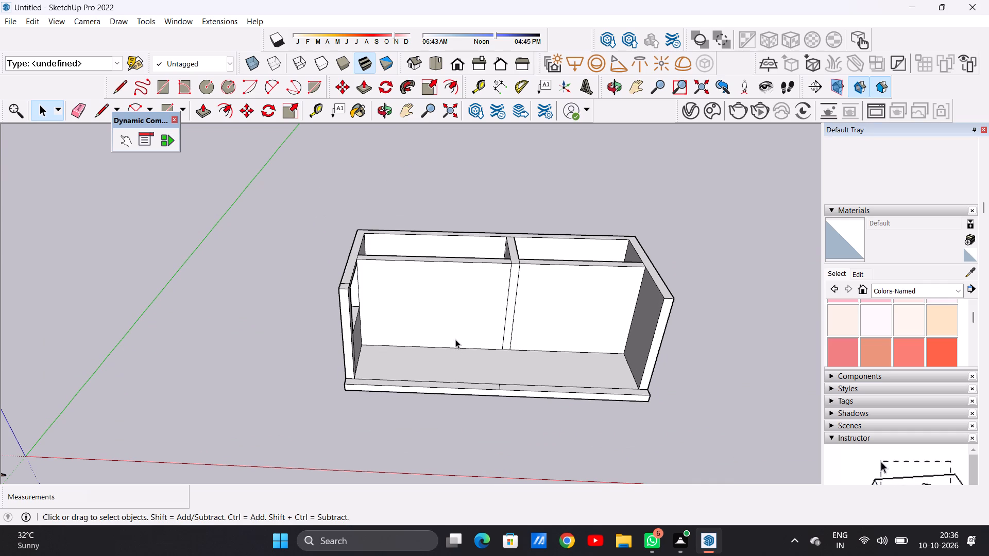
{"action": "middle_click_drag", "start_coordinate": [455, 339], "coordinate": [458, 288]}
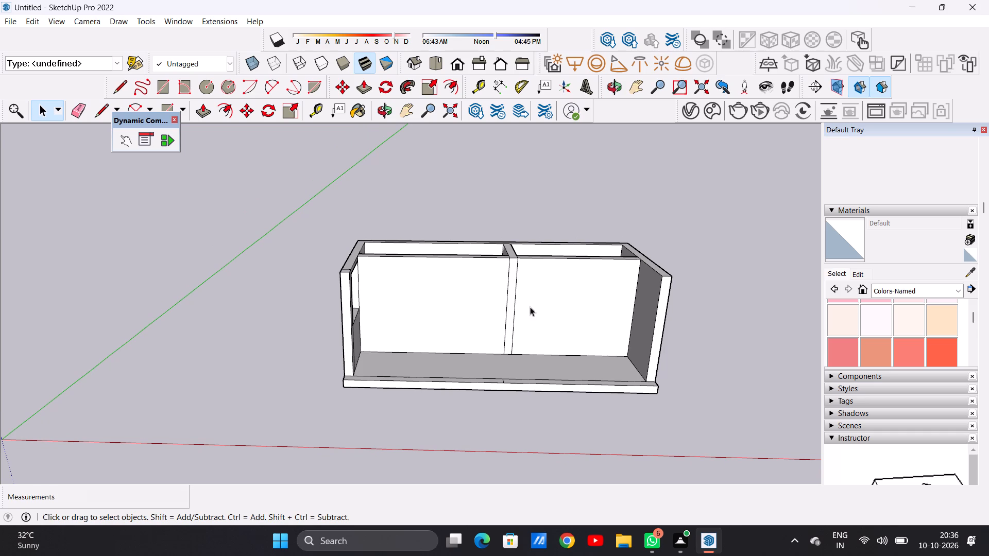
{"action": "scroll", "coordinate": [538, 318], "scroll_direction": "up", "scroll_amount": 3}
{"action": "middle_click_drag", "start_coordinate": [467, 353], "coordinate": [462, 322]}
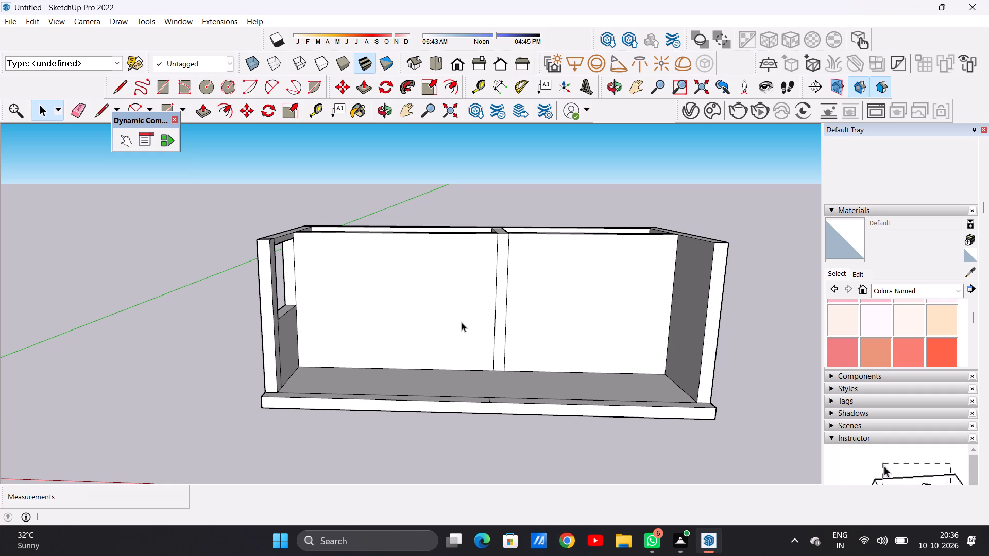
{"action": "scroll", "coordinate": [458, 321], "scroll_direction": "down", "scroll_amount": 20}
{"action": "scroll", "coordinate": [458, 321], "scroll_direction": "down", "scroll_amount": 1}
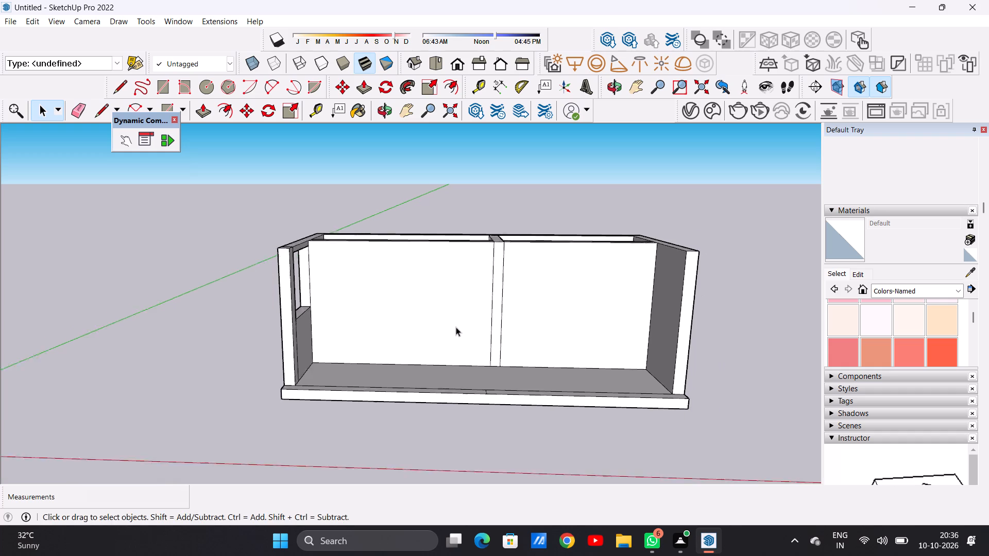
{"action": "scroll", "coordinate": [456, 327], "scroll_direction": "down", "scroll_amount": 6}
{"action": "middle_click_drag", "start_coordinate": [468, 310], "coordinate": [464, 402]}
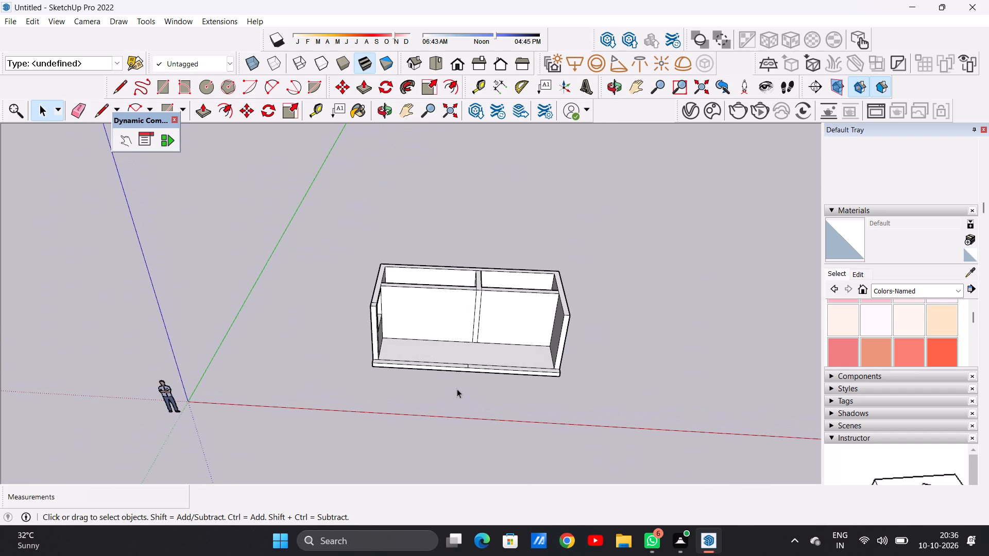
{"action": "scroll", "coordinate": [473, 311], "scroll_direction": "up", "scroll_amount": 7}
{"action": "middle_click_drag", "start_coordinate": [430, 335], "coordinate": [434, 248]}
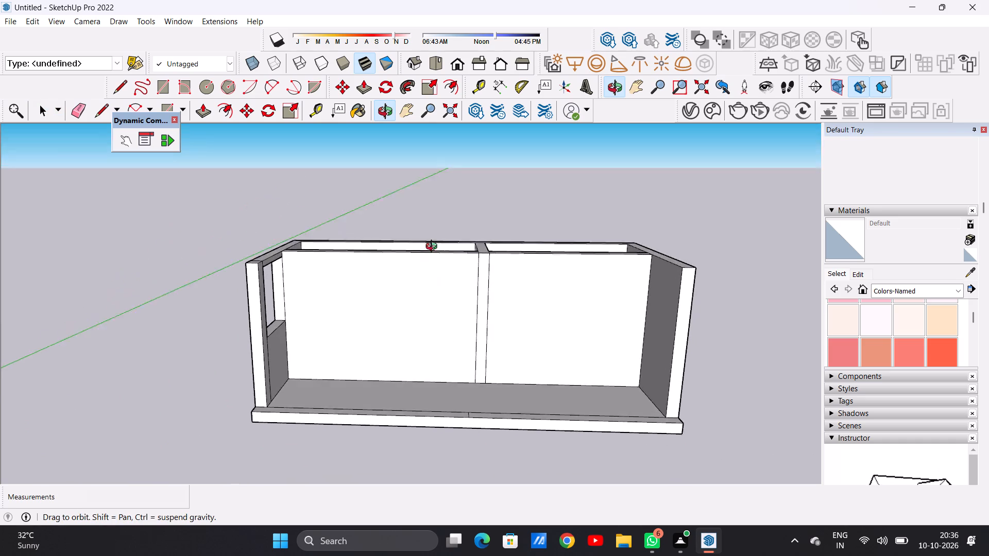
{"action": "middle_click_drag", "start_coordinate": [434, 248], "coordinate": [437, 232]}
{"action": "scroll", "coordinate": [435, 280], "scroll_direction": "up", "scroll_amount": 6}
{"action": "middle_click_drag", "start_coordinate": [397, 358], "coordinate": [399, 306]}
{"action": "scroll", "coordinate": [381, 369], "scroll_direction": "down", "scroll_amount": 8}
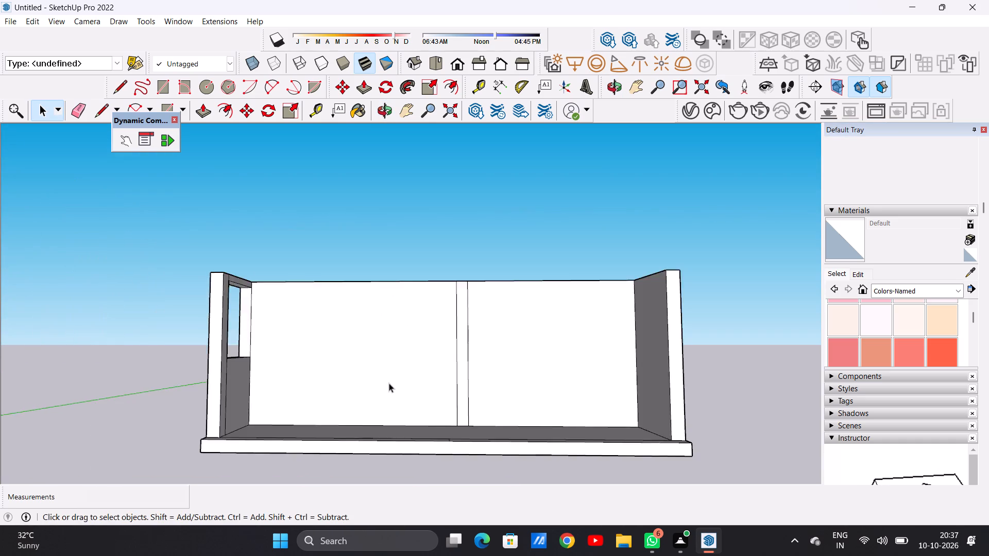
{"action": "scroll", "coordinate": [389, 383], "scroll_direction": "down", "scroll_amount": 10}
{"action": "scroll", "coordinate": [407, 369], "scroll_direction": "up", "scroll_amount": 13}
{"action": "middle_click_drag", "start_coordinate": [400, 357], "coordinate": [390, 408]}
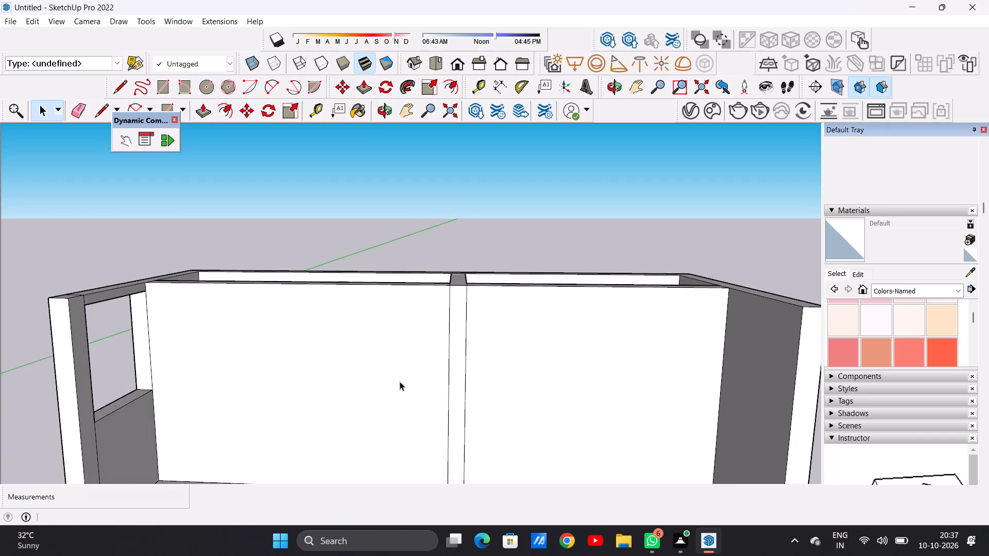
{"action": "scroll", "coordinate": [401, 378], "scroll_direction": "down", "scroll_amount": 12}
{"action": "scroll", "coordinate": [408, 407], "scroll_direction": "up", "scroll_amount": 6}
{"action": "middle_click_drag", "start_coordinate": [387, 393], "coordinate": [389, 416]}
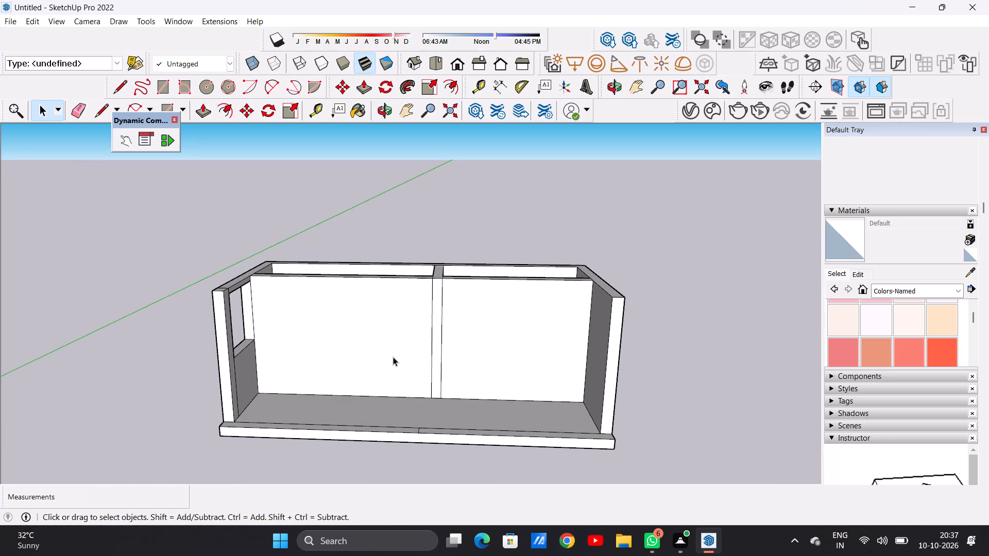
{"action": "scroll", "coordinate": [393, 357], "scroll_direction": "up", "scroll_amount": 8}
{"action": "middle_click_drag", "start_coordinate": [380, 380], "coordinate": [379, 368]}
{"action": "scroll", "coordinate": [381, 377], "scroll_direction": "down", "scroll_amount": 9}
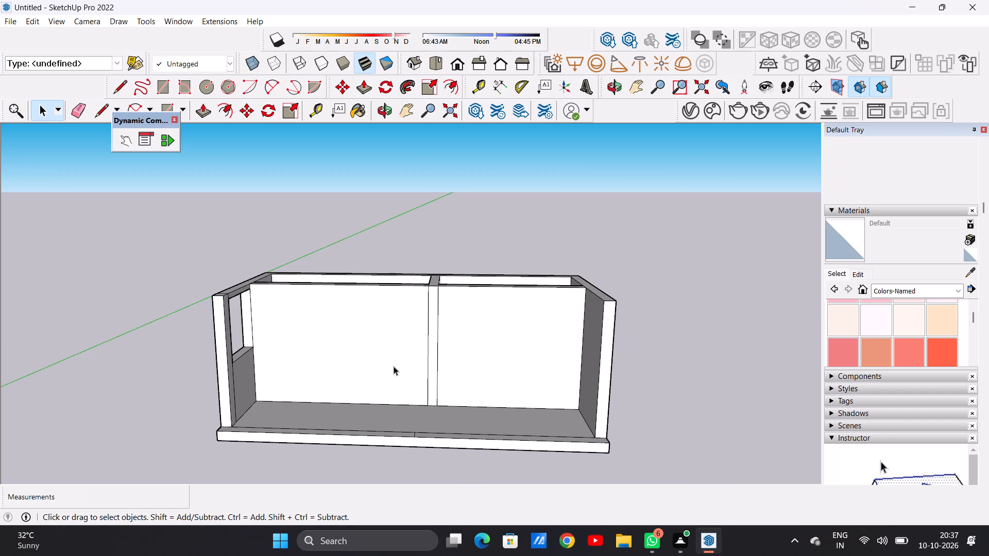
{"action": "middle_click_drag", "start_coordinate": [422, 363], "coordinate": [434, 361]}
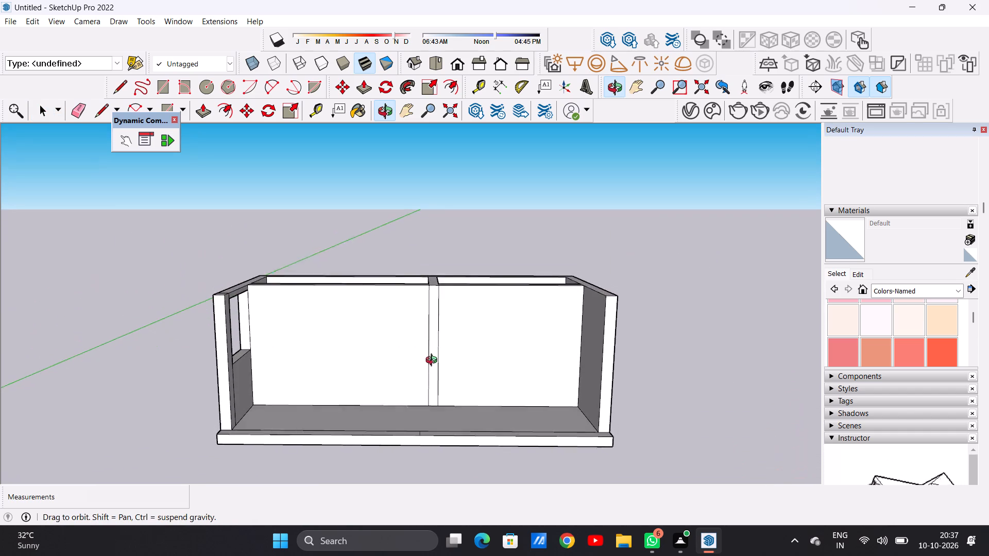
{"action": "middle_click_drag", "start_coordinate": [434, 361], "coordinate": [432, 364]}
{"action": "scroll", "coordinate": [243, 322], "scroll_direction": "up", "scroll_amount": 4}
{"action": "middle_click_drag", "start_coordinate": [355, 363], "coordinate": [345, 350]}
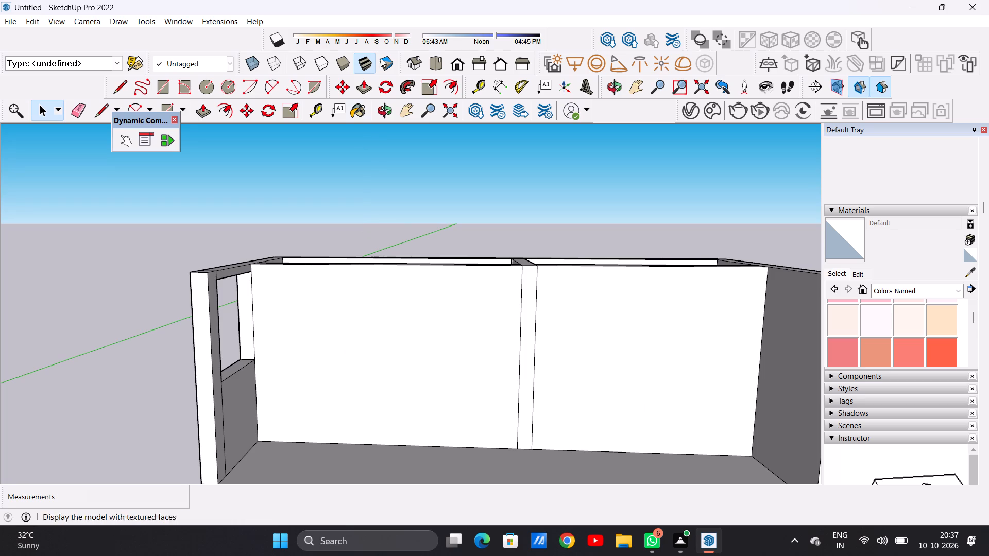
{"action": "left_click", "coordinate": [458, 58]}
{"action": "scroll", "coordinate": [336, 225], "scroll_direction": "up", "scroll_amount": 2}
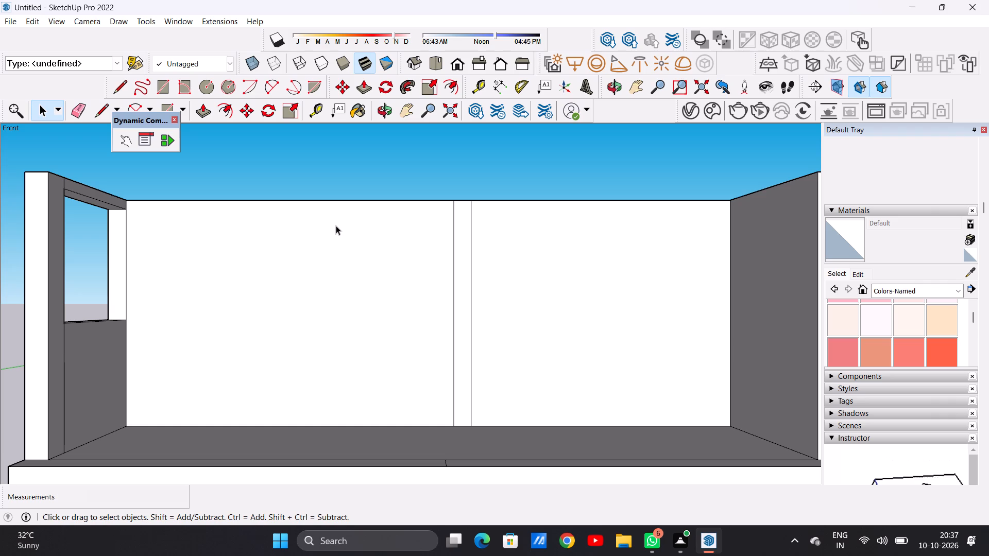
{"action": "scroll", "coordinate": [169, 178], "scroll_direction": "down", "scroll_amount": 10}
Push/Pull the left window opening's side face nearest the middle wall about 1' 1" inward, narrowing the opening.
{"action": "scroll", "coordinate": [181, 265], "scroll_direction": "down", "scroll_amount": 2}
{"action": "middle_click_drag", "start_coordinate": [174, 266], "coordinate": [95, 302]}
{"action": "scroll", "coordinate": [161, 222], "scroll_direction": "up", "scroll_amount": 7}
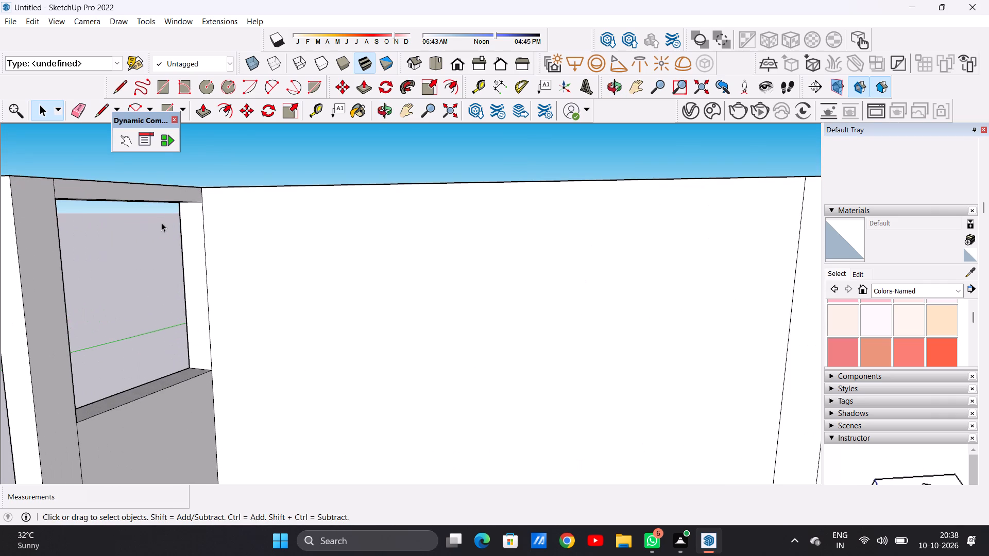
{"action": "key", "text": "p"}
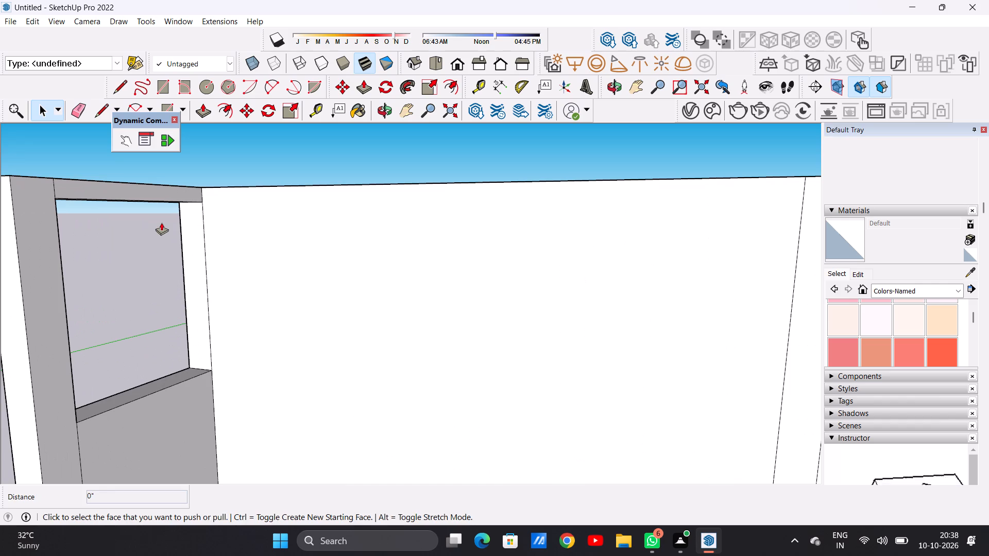
{"action": "left_click", "coordinate": [194, 228]}
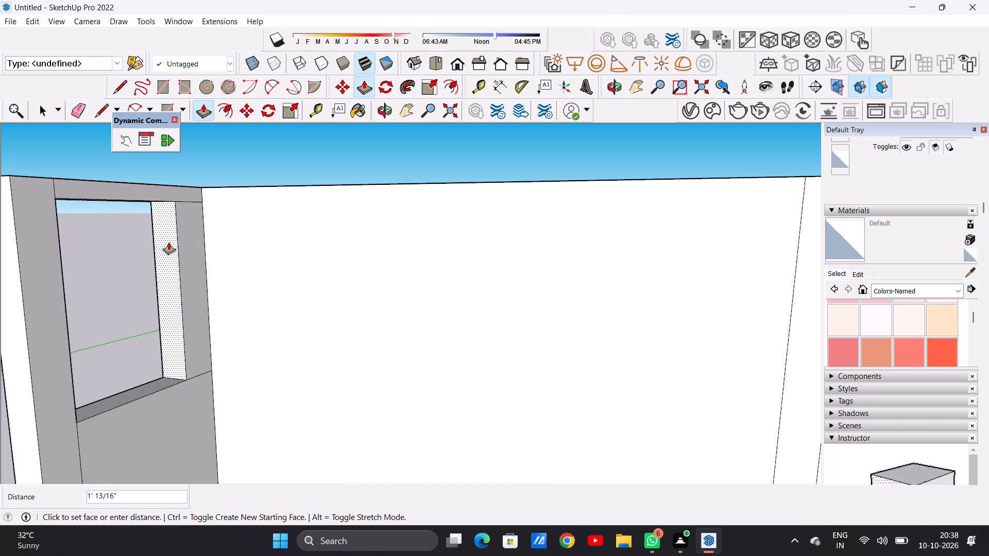
{"action": "left_click", "coordinate": [168, 242]}
{"action": "key", "text": "space"}
Examine the narrowed window opening and the front room from the front and from above.
{"action": "scroll", "coordinate": [227, 263], "scroll_direction": "down", "scroll_amount": 11}
{"action": "middle_click_drag", "start_coordinate": [216, 280], "coordinate": [357, 298]}
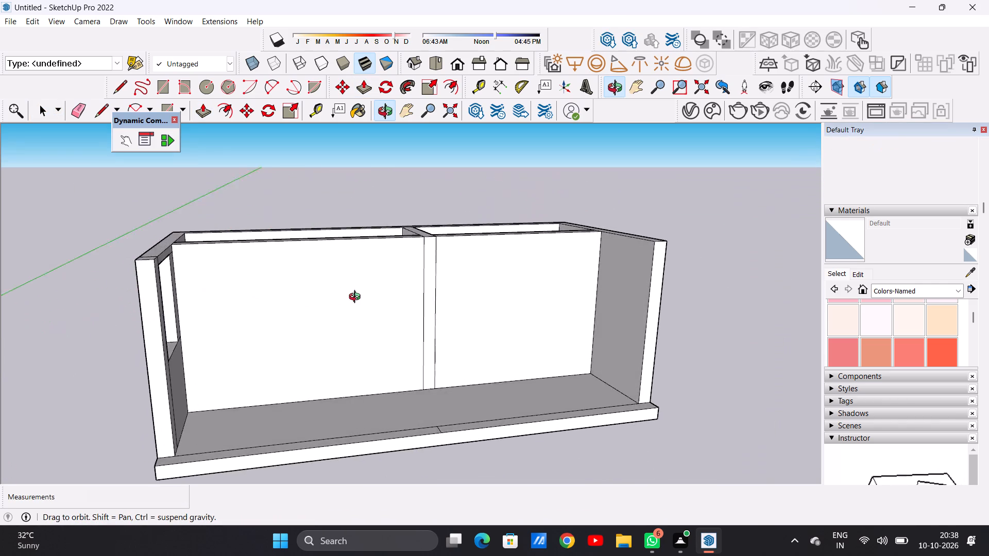
{"action": "middle_click_drag", "start_coordinate": [357, 298], "coordinate": [273, 277]}
{"action": "scroll", "coordinate": [329, 314], "scroll_direction": "down", "scroll_amount": 3}
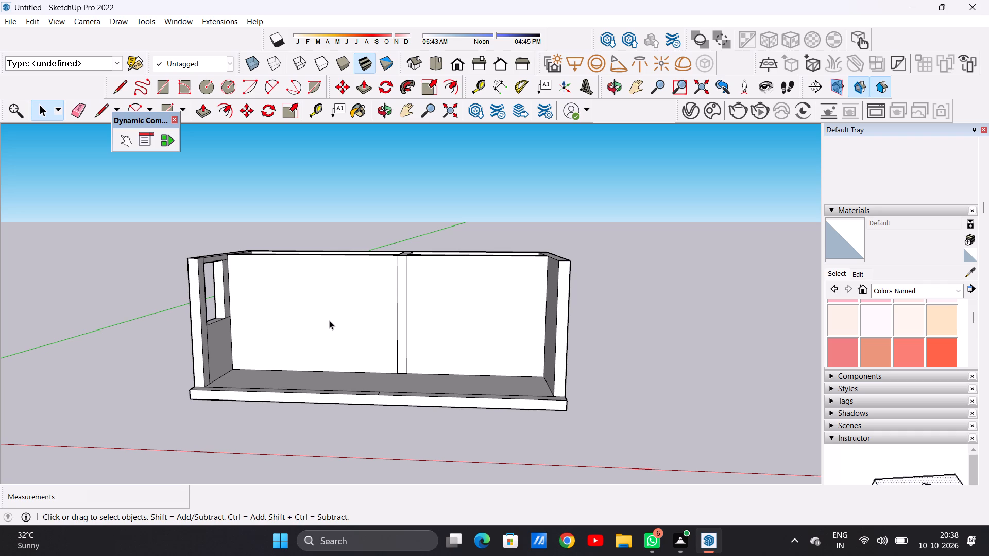
{"action": "scroll", "coordinate": [298, 297], "scroll_direction": "up", "scroll_amount": 4}
{"action": "scroll", "coordinate": [345, 312], "scroll_direction": "up", "scroll_amount": 1}
{"action": "middle_click_drag", "start_coordinate": [367, 307], "coordinate": [416, 258]}
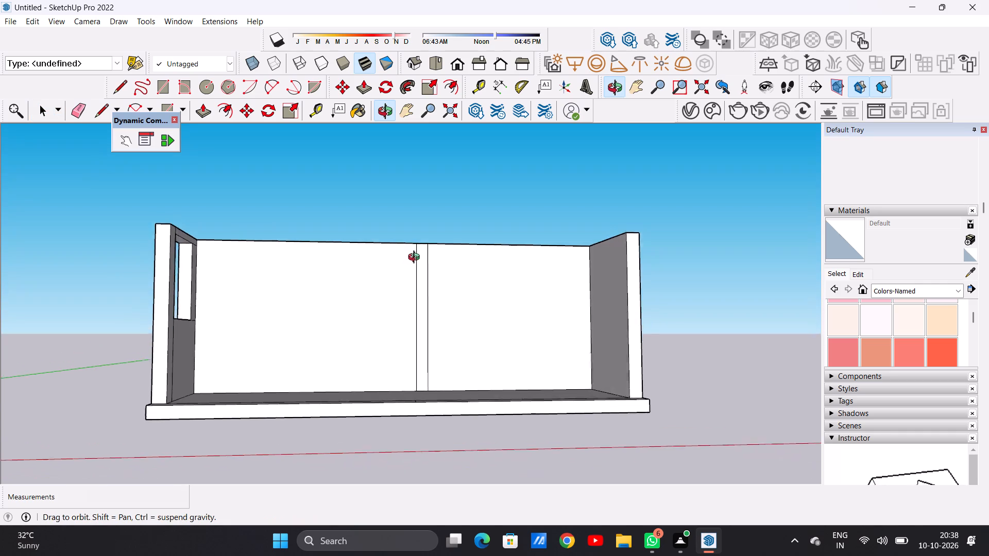
{"action": "middle_click_drag", "start_coordinate": [416, 258], "coordinate": [392, 288]}
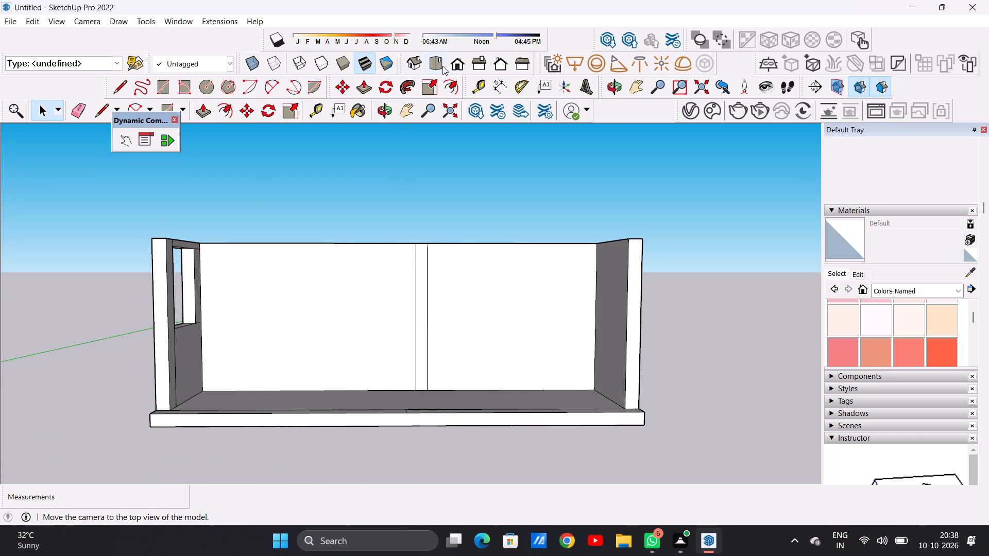
{"action": "left_click", "coordinate": [455, 63]}
{"action": "scroll", "coordinate": [387, 265], "scroll_direction": "up", "scroll_amount": 1}
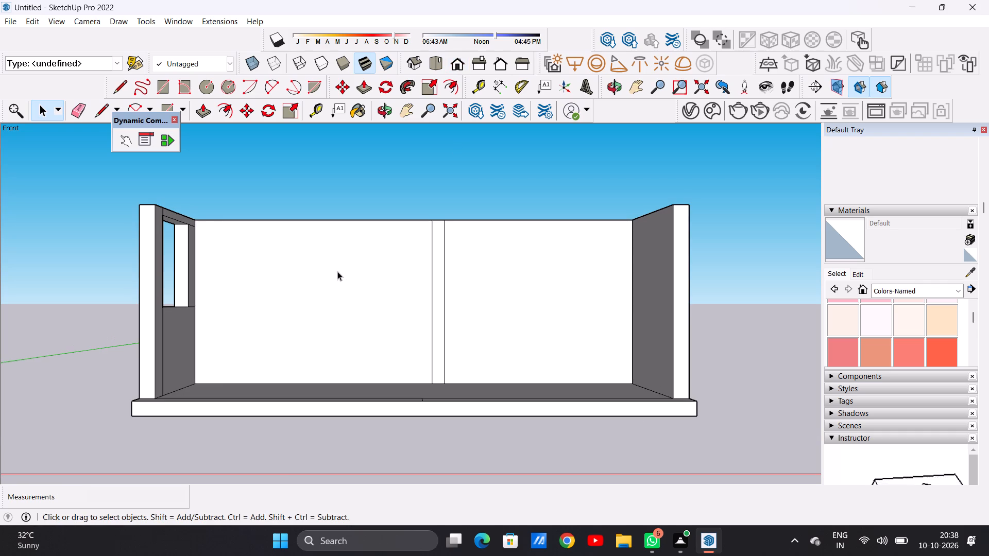
{"action": "middle_click_drag", "start_coordinate": [337, 271], "coordinate": [317, 325]}
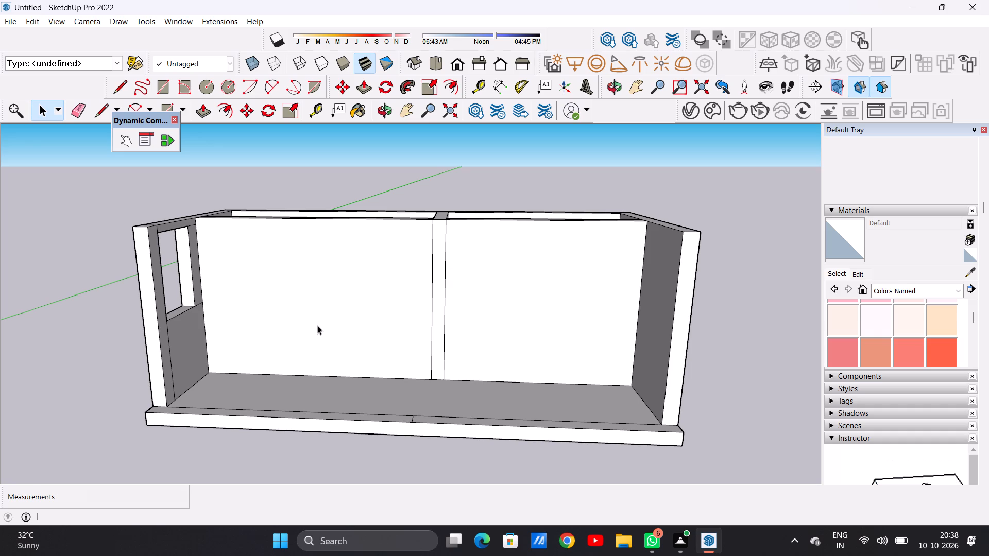
Draw a rectangle about 10' 6" by 7' on the front face of the middle wall's left section.
{"action": "scroll", "coordinate": [319, 326], "scroll_direction": "down", "scroll_amount": 20}
{"action": "scroll", "coordinate": [319, 326], "scroll_direction": "down", "scroll_amount": 5}
{"action": "middle_click_drag", "start_coordinate": [324, 318], "coordinate": [364, 390]}
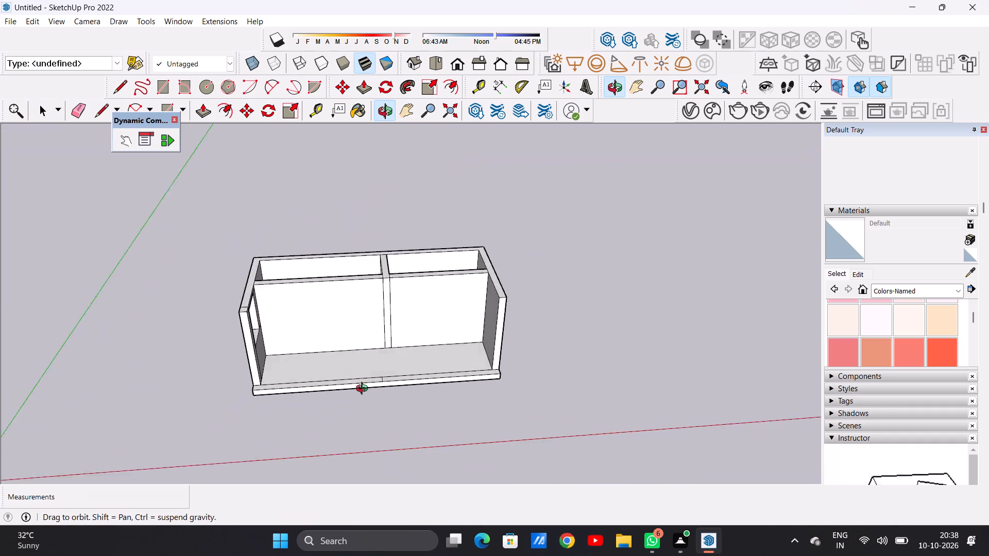
{"action": "middle_click_drag", "start_coordinate": [364, 390], "coordinate": [341, 308]}
{"action": "scroll", "coordinate": [339, 308], "scroll_direction": "up", "scroll_amount": 4}
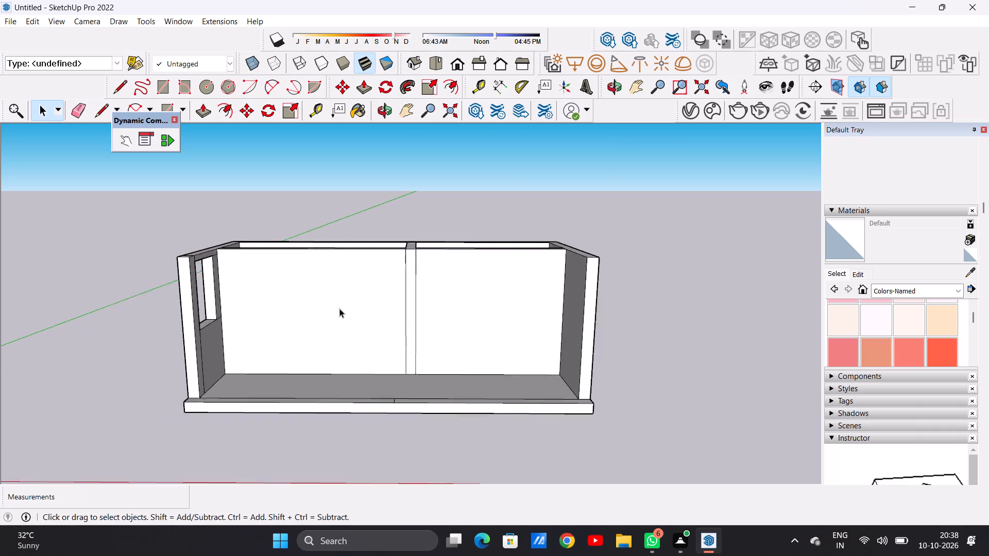
{"action": "scroll", "coordinate": [339, 308], "scroll_direction": "up", "scroll_amount": 3}
{"action": "middle_click_drag", "start_coordinate": [318, 334], "coordinate": [308, 321]}
{"action": "scroll", "coordinate": [311, 307], "scroll_direction": "up", "scroll_amount": 1}
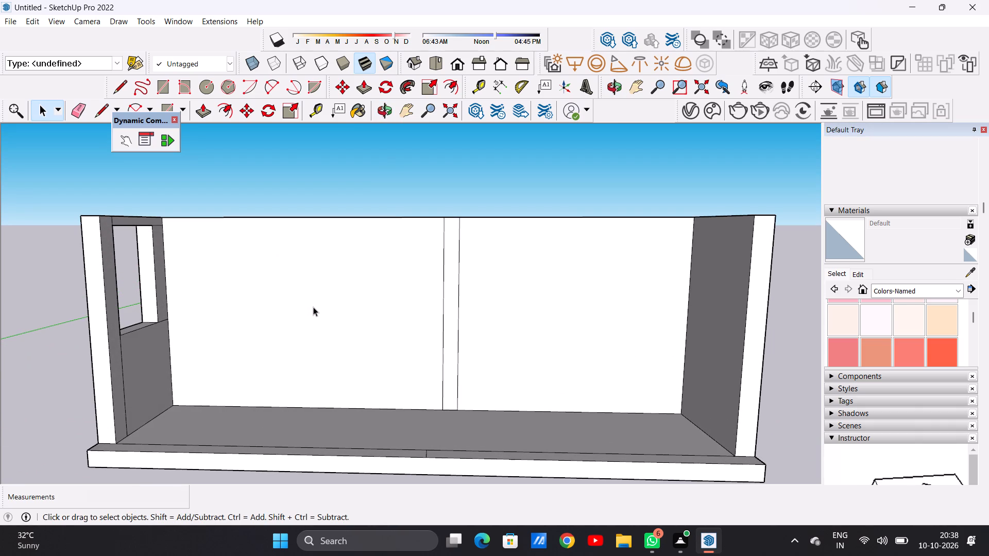
{"action": "key", "text": "r"}
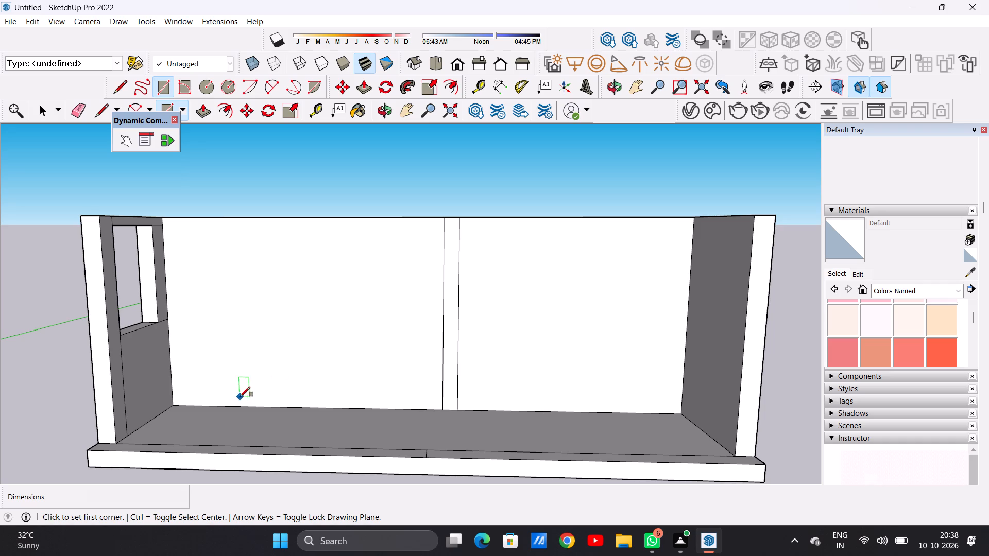
{"action": "left_click", "coordinate": [207, 243]}
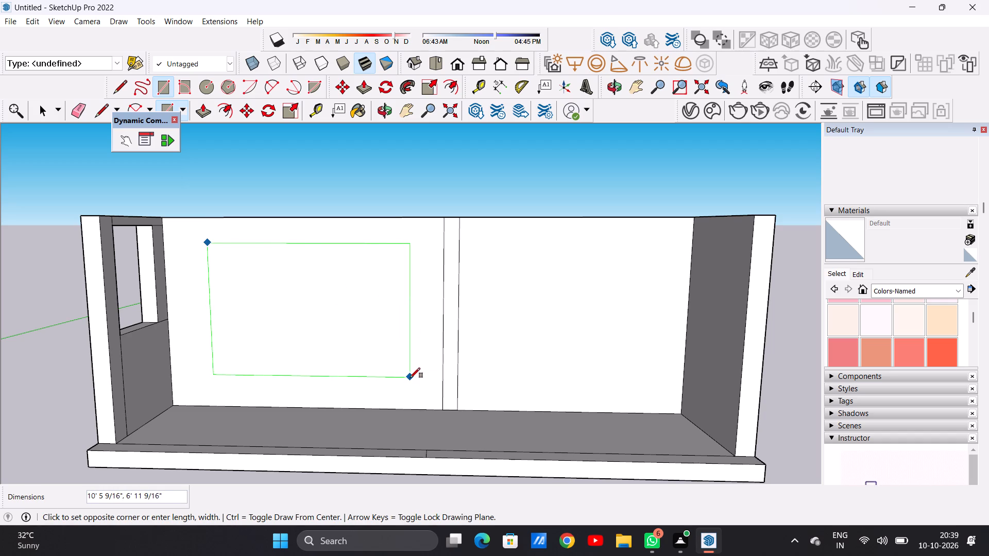
{"action": "left_click", "coordinate": [410, 379]}
{"action": "key", "text": "space"}
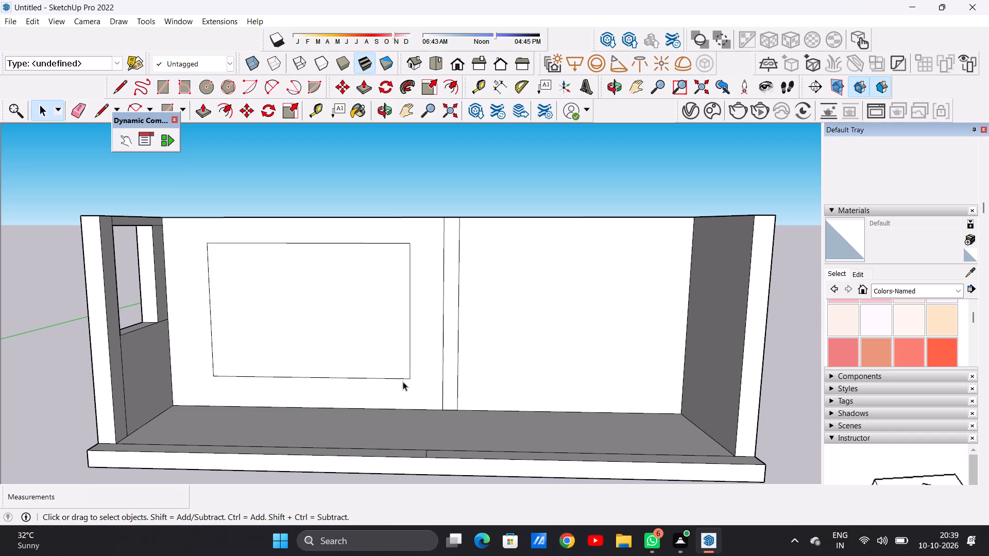
Draw a horizontal line from the rectangle's lower corner nearest the cross partition to the partition's nearer vertical edge.
{"action": "scroll", "coordinate": [415, 402], "scroll_direction": "down", "scroll_amount": 7}
{"action": "middle_click_drag", "start_coordinate": [410, 409], "coordinate": [397, 444]}
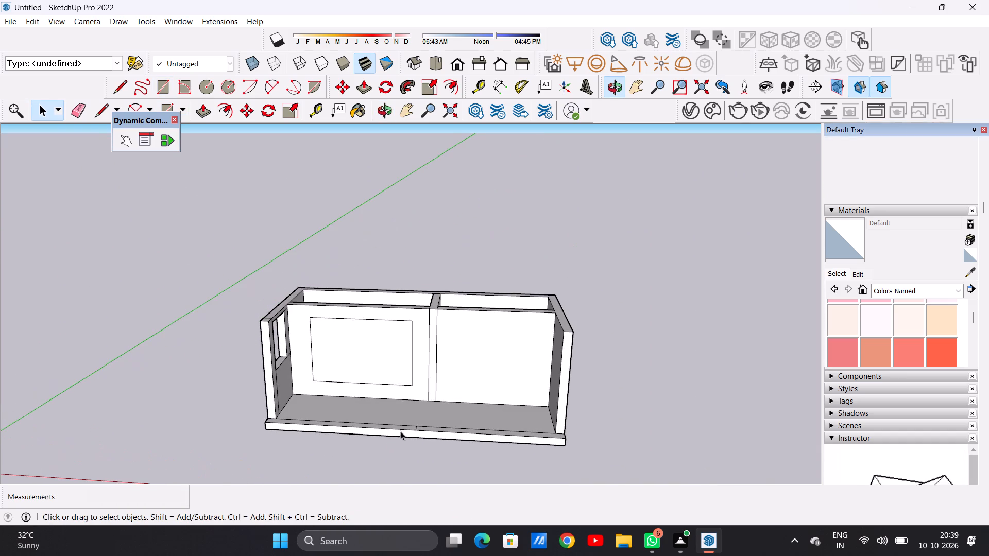
{"action": "scroll", "coordinate": [413, 410], "scroll_direction": "up", "scroll_amount": 7}
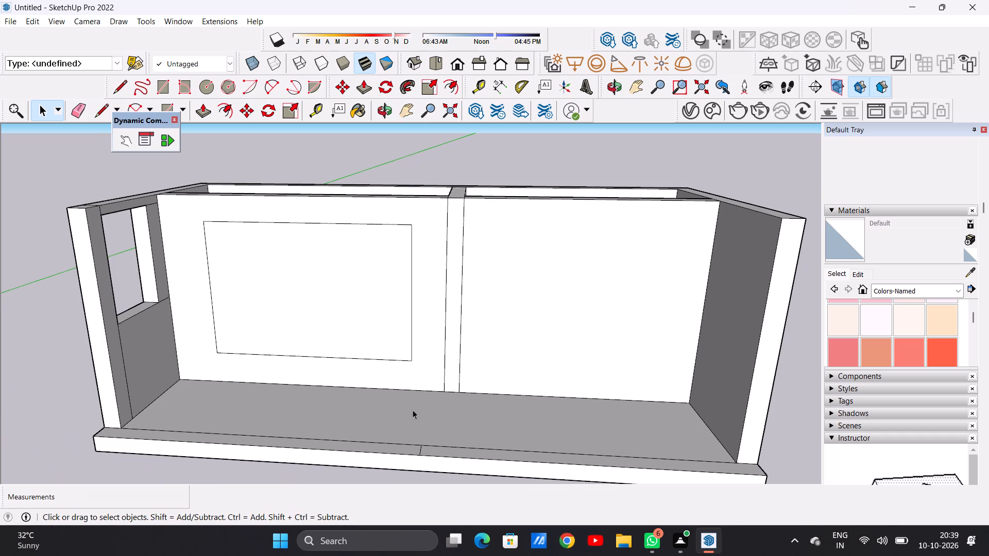
{"action": "key", "text": "r"}
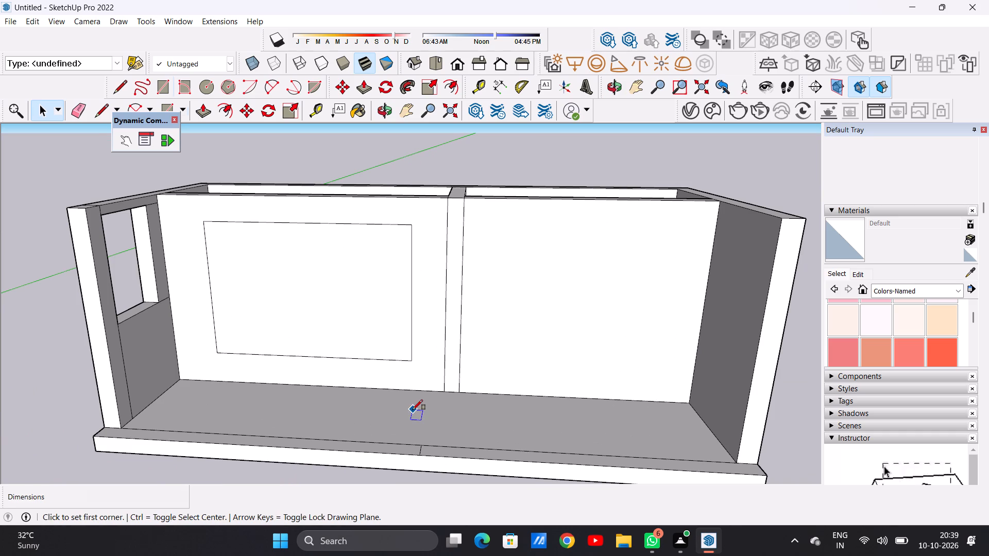
{"action": "key", "text": "space"}
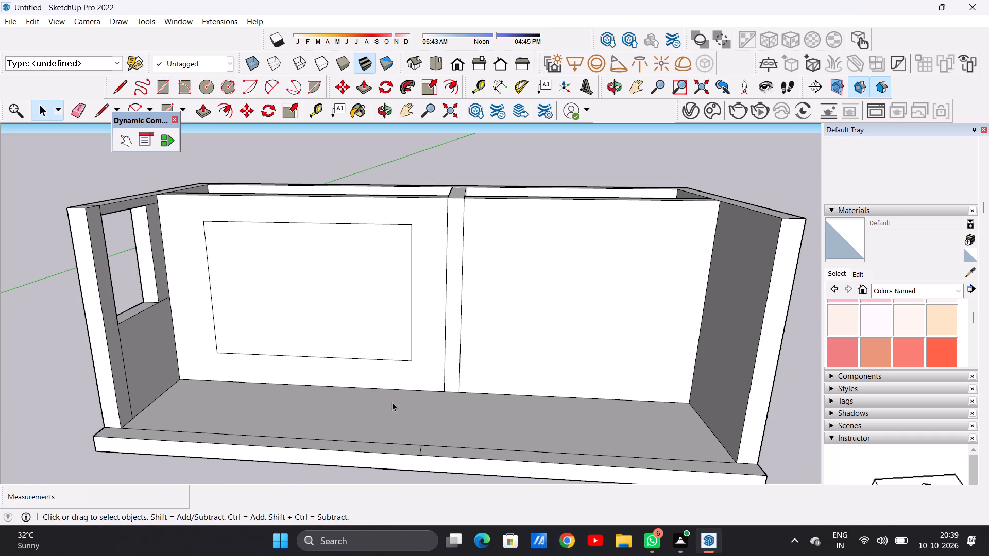
{"action": "key", "text": "l"}
{"action": "scroll", "coordinate": [408, 369], "scroll_direction": "up", "scroll_amount": 5}
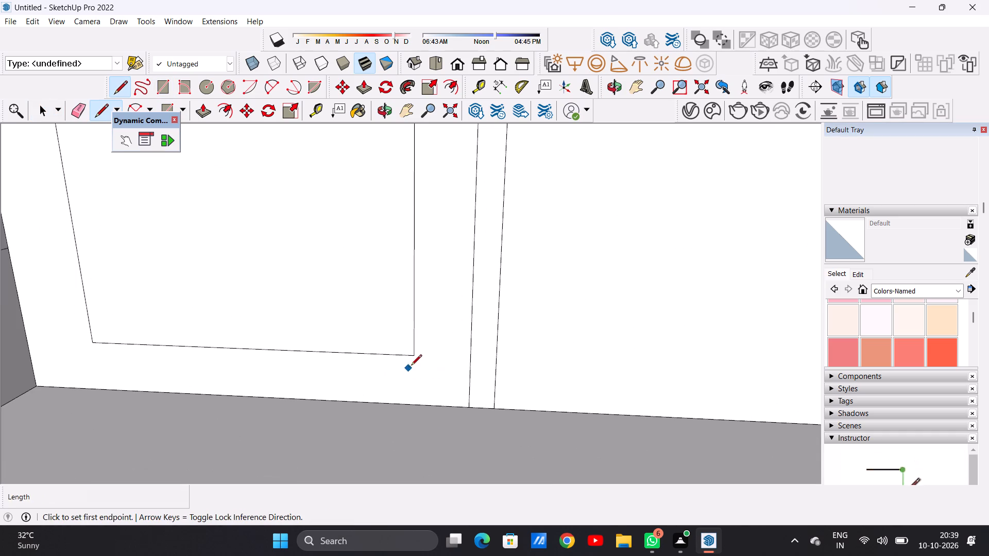
{"action": "scroll", "coordinate": [434, 349], "scroll_direction": "up", "scroll_amount": 4}
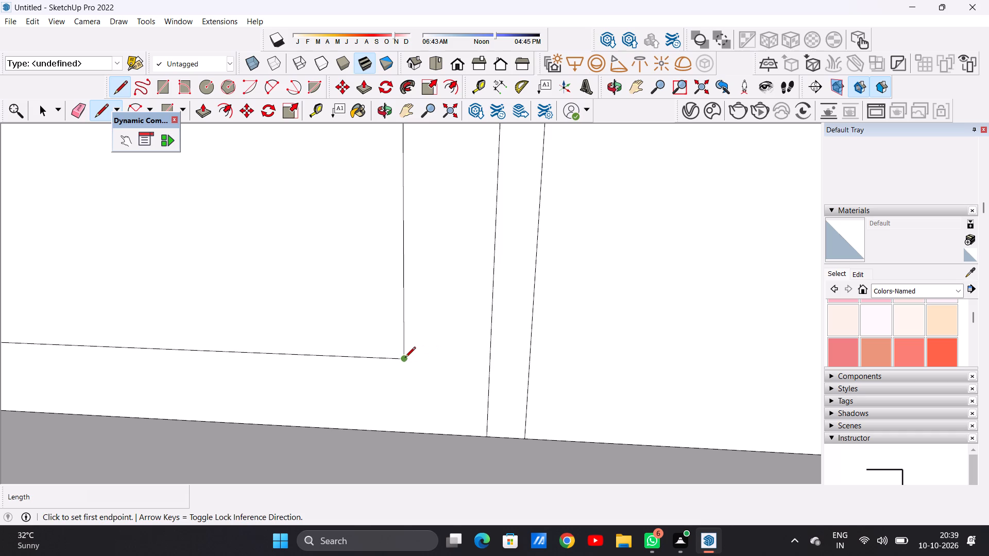
{"action": "left_click", "coordinate": [405, 358]}
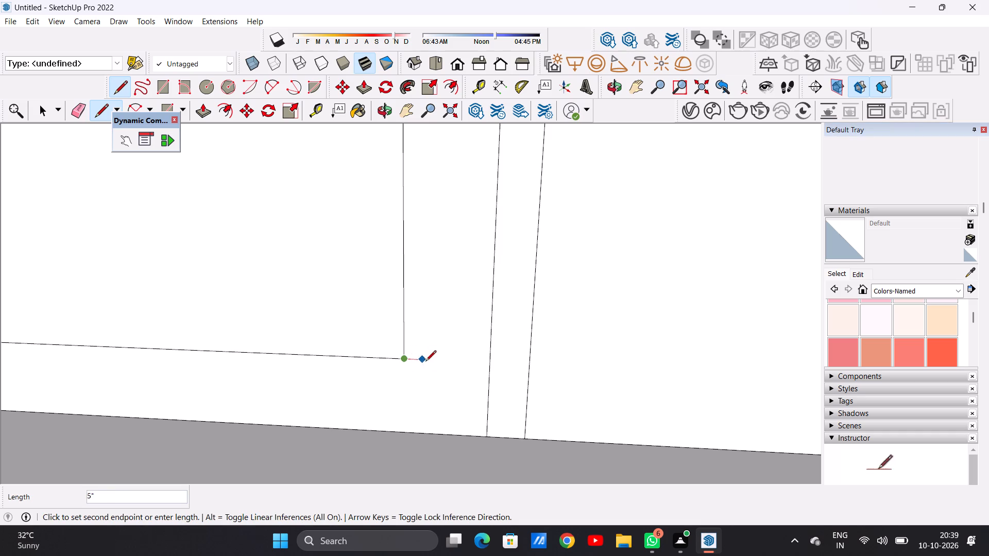
{"action": "left_click", "coordinate": [486, 363]}
Extend the rectangle's bottom edge just over 1' toward the left wall and drop a vertical line from its end to the floor.
{"action": "scroll", "coordinate": [467, 377], "scroll_direction": "down", "scroll_amount": 8}
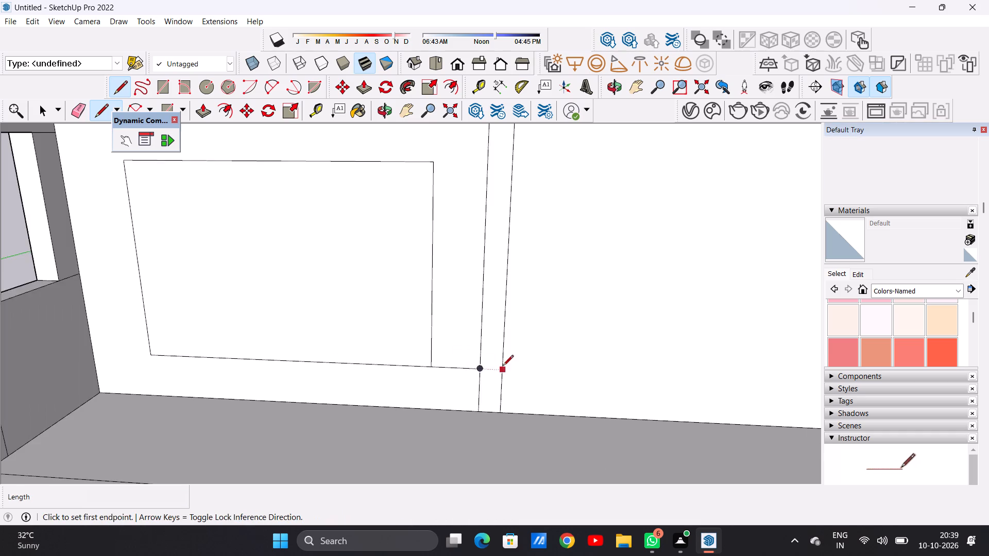
{"action": "scroll", "coordinate": [503, 367], "scroll_direction": "down", "scroll_amount": 2}
{"action": "scroll", "coordinate": [275, 354], "scroll_direction": "up", "scroll_amount": 7}
{"action": "left_click", "coordinate": [241, 362]}
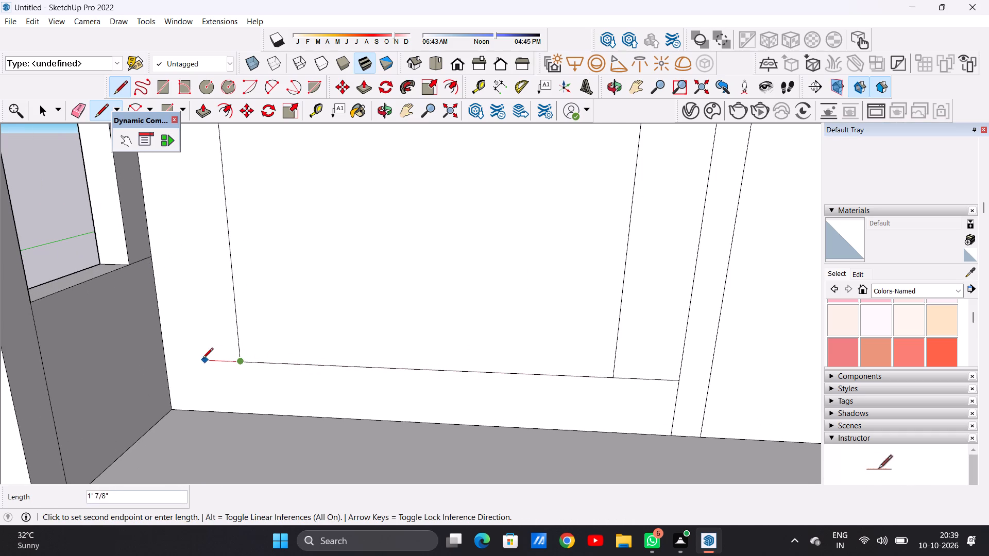
{"action": "left_click", "coordinate": [199, 357]}
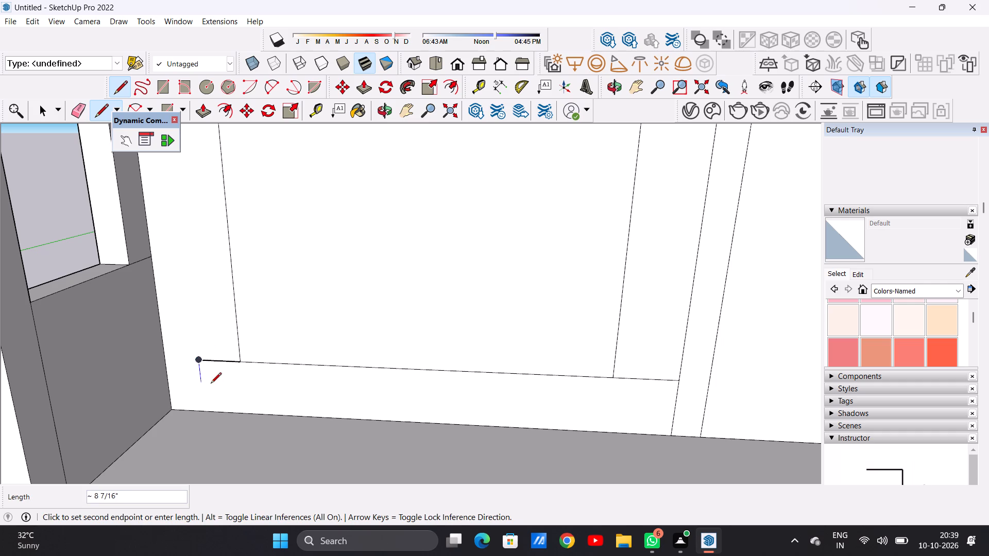
{"action": "left_click", "coordinate": [206, 411]}
Draw a vertical line about 1' 8" from the bottom edge's extension down to the floor, just short of the cross partition.
{"action": "scroll", "coordinate": [393, 389], "scroll_direction": "down", "scroll_amount": 9}
{"action": "scroll", "coordinate": [509, 401], "scroll_direction": "up", "scroll_amount": 11}
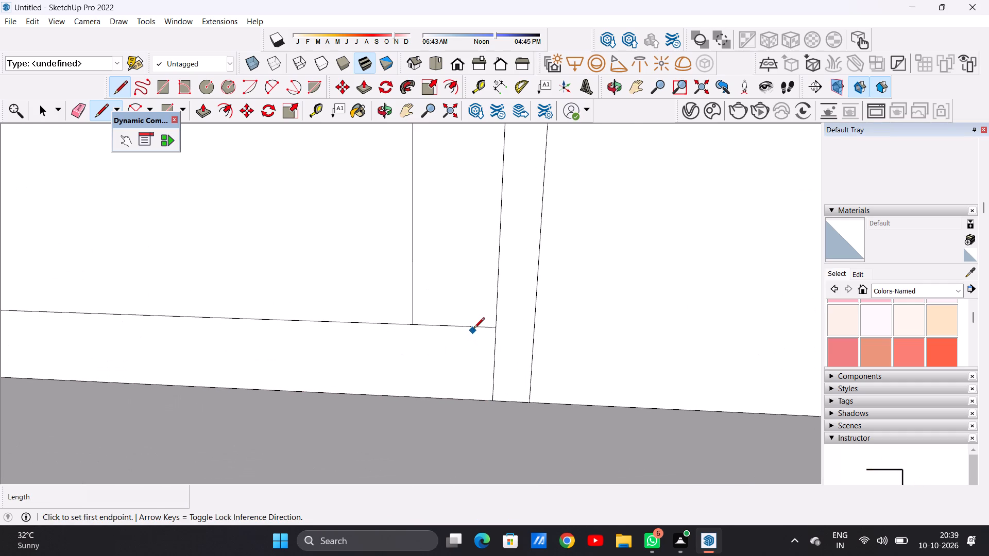
{"action": "left_click", "coordinate": [478, 329]}
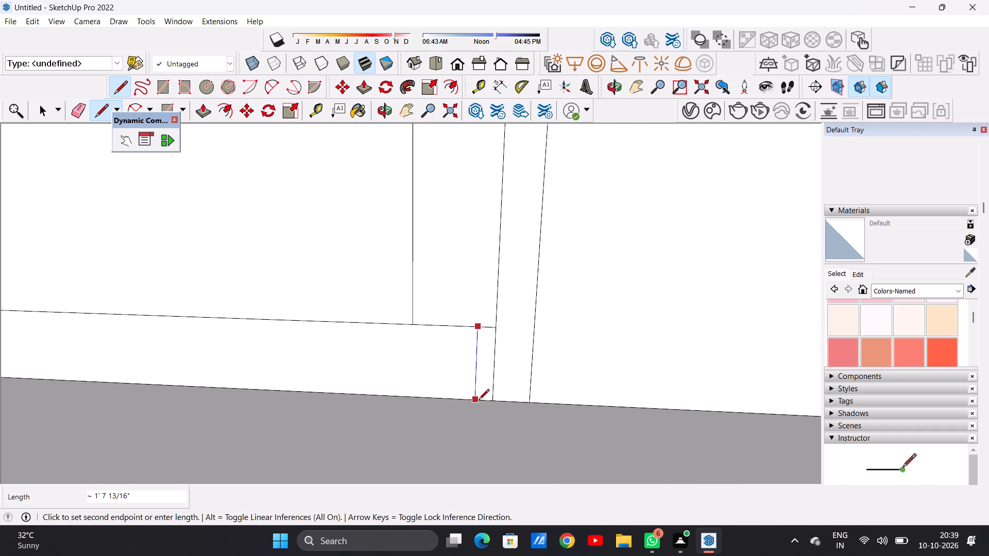
{"action": "left_click", "coordinate": [476, 401]}
{"action": "key", "text": "space"}
Erase the leftover stub of the extension between the new vertical line and the cross partition's edge.
{"action": "scroll", "coordinate": [509, 424], "scroll_direction": "down", "scroll_amount": 4}
{"action": "scroll", "coordinate": [495, 405], "scroll_direction": "up", "scroll_amount": 2}
{"action": "key", "text": "e"}
{"action": "scroll", "coordinate": [493, 385], "scroll_direction": "up", "scroll_amount": 1}
{"action": "scroll", "coordinate": [493, 383], "scroll_direction": "down", "scroll_amount": 1}
{"action": "scroll", "coordinate": [493, 383], "scroll_direction": "up", "scroll_amount": 5}
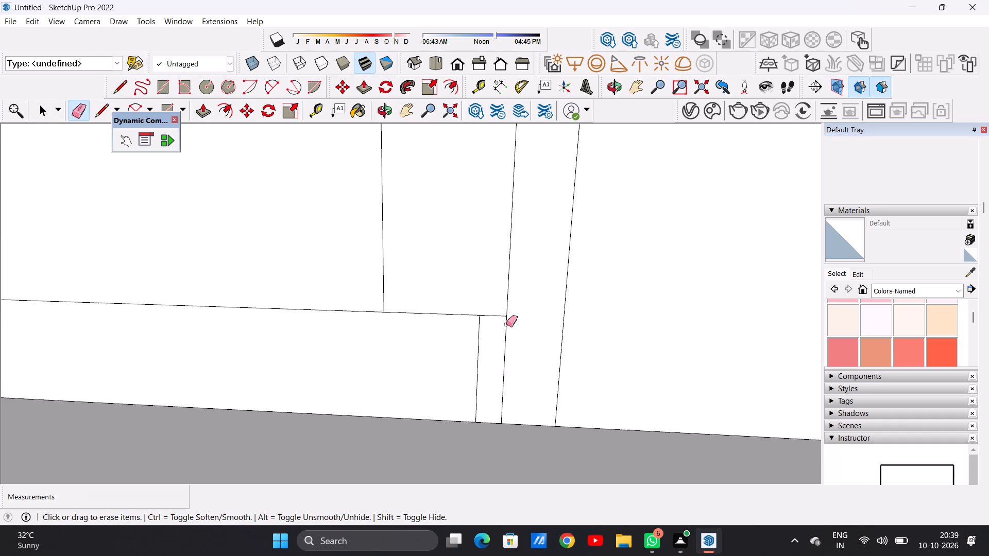
{"action": "left_click_drag", "start_coordinate": [486, 309], "coordinate": [493, 330]}
{"action": "key", "text": "space"}
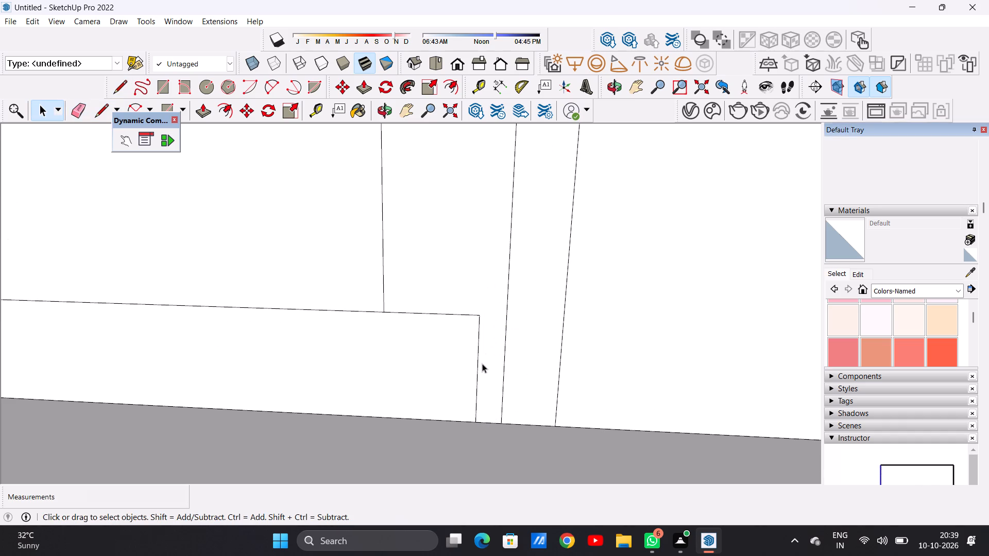
Split the low base strip lengthwise with a line joining the midpoints of its two short vertical sides.
{"action": "scroll", "coordinate": [479, 370], "scroll_direction": "down", "scroll_amount": 12}
{"action": "middle_click_drag", "start_coordinate": [484, 370], "coordinate": [430, 372]}
{"action": "scroll", "coordinate": [441, 371], "scroll_direction": "up", "scroll_amount": 1}
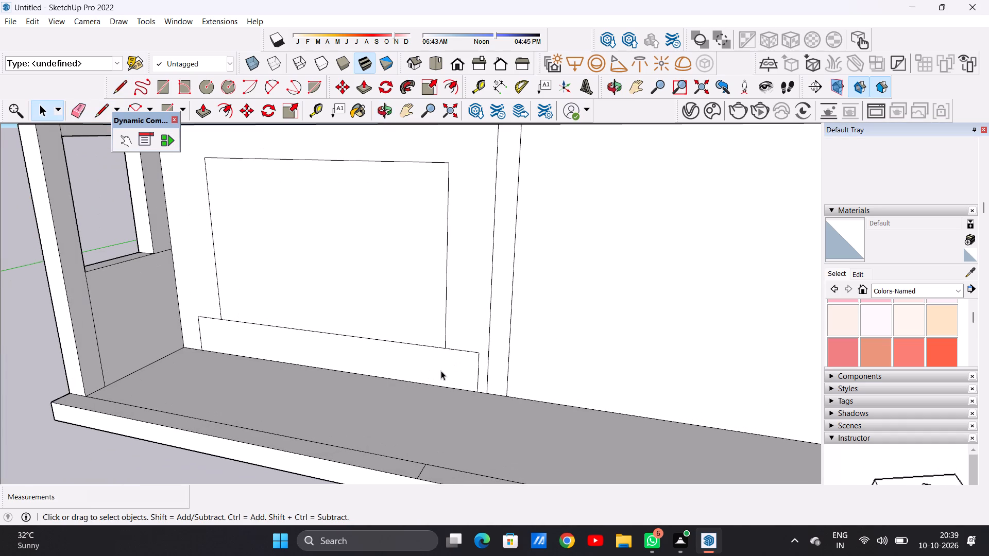
{"action": "key", "text": "l"}
{"action": "scroll", "coordinate": [487, 366], "scroll_direction": "down", "scroll_amount": 3}
{"action": "scroll", "coordinate": [286, 332], "scroll_direction": "up", "scroll_amount": 5}
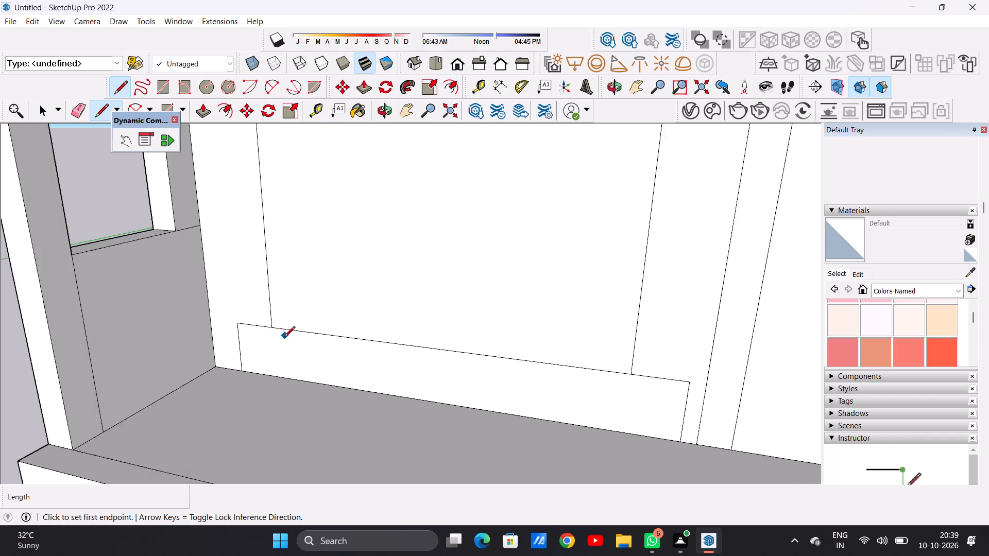
{"action": "scroll", "coordinate": [284, 338], "scroll_direction": "up", "scroll_amount": 4}
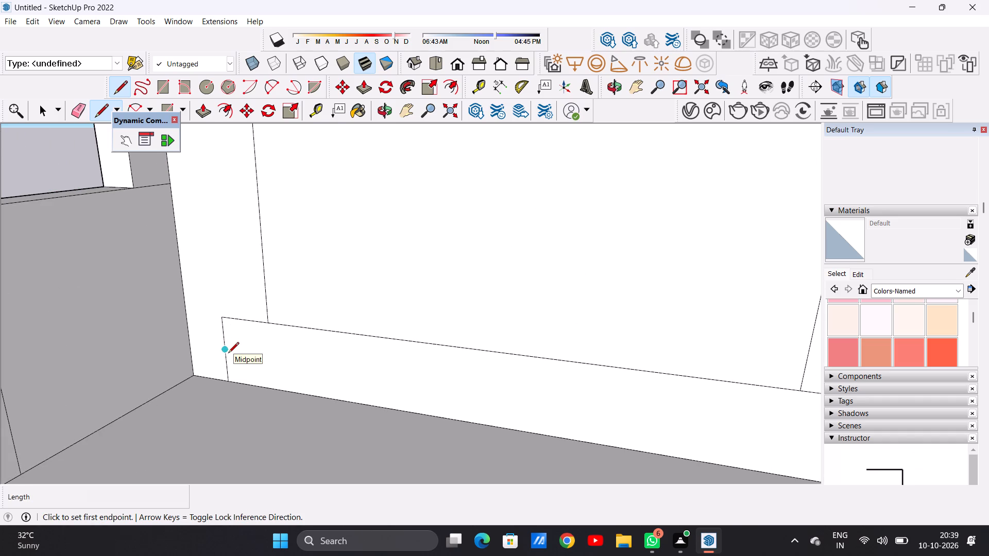
{"action": "left_click", "coordinate": [228, 354]}
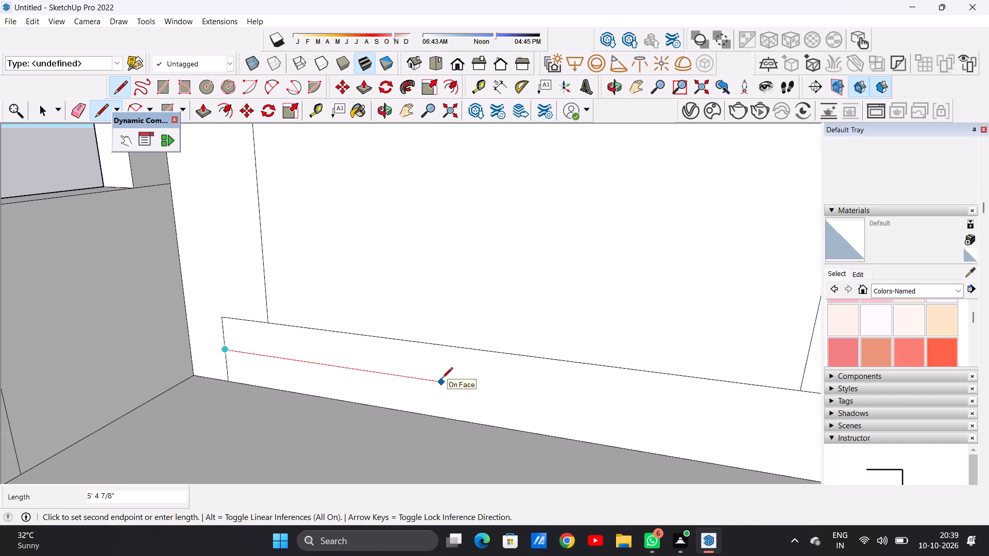
{"action": "scroll", "coordinate": [422, 379], "scroll_direction": "down", "scroll_amount": 10}
{"action": "scroll", "coordinate": [570, 403], "scroll_direction": "up", "scroll_amount": 4}
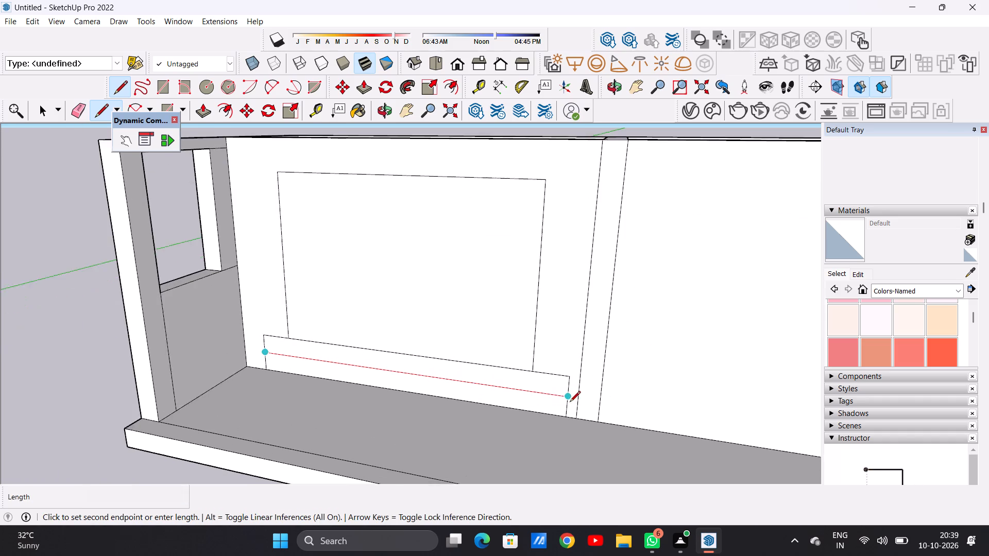
{"action": "left_click", "coordinate": [564, 399]}
{"action": "key", "text": "space"}
Offset the large rectangle's outline inward about 5 3/8" to form a frame border.
{"action": "scroll", "coordinate": [561, 396], "scroll_direction": "down", "scroll_amount": 9}
{"action": "middle_click_drag", "start_coordinate": [516, 373], "coordinate": [465, 372]}
{"action": "scroll", "coordinate": [545, 387], "scroll_direction": "up", "scroll_amount": 3}
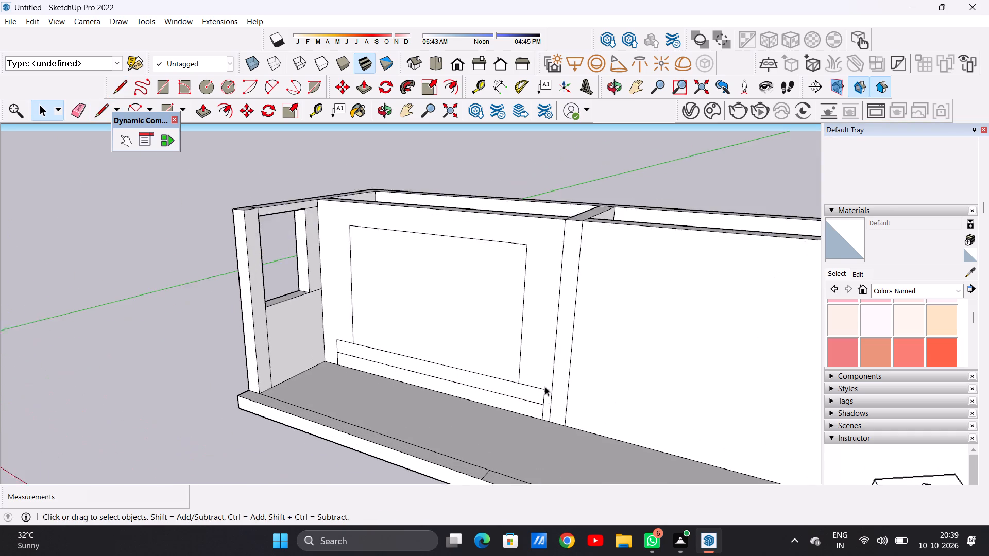
{"action": "scroll", "coordinate": [545, 387], "scroll_direction": "up", "scroll_amount": 2}
{"action": "middle_click_drag", "start_coordinate": [434, 394], "coordinate": [549, 368]}
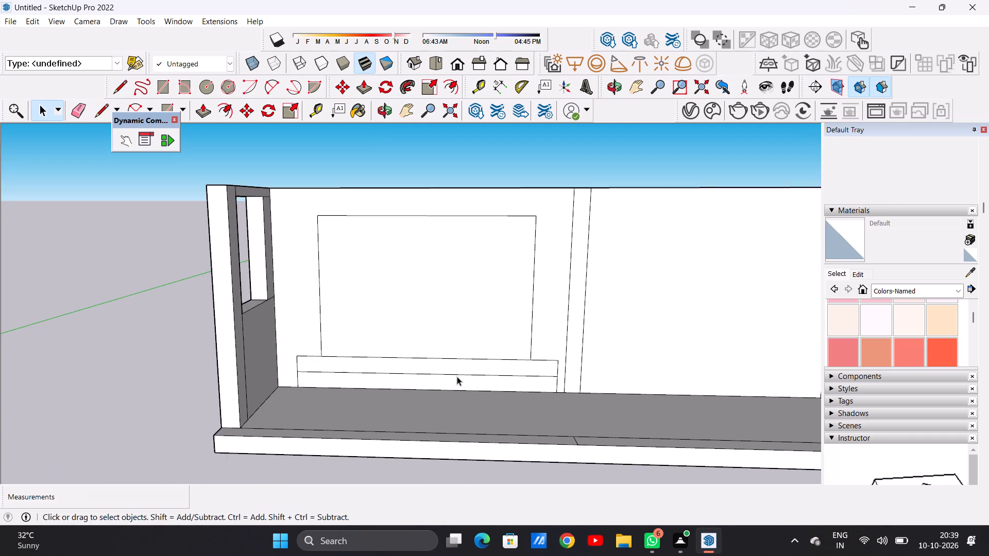
{"action": "scroll", "coordinate": [425, 375], "scroll_direction": "down", "scroll_amount": 5}
{"action": "scroll", "coordinate": [405, 377], "scroll_direction": "up", "scroll_amount": 1}
{"action": "scroll", "coordinate": [405, 377], "scroll_direction": "down", "scroll_amount": 3}
{"action": "scroll", "coordinate": [461, 332], "scroll_direction": "up", "scroll_amount": 5}
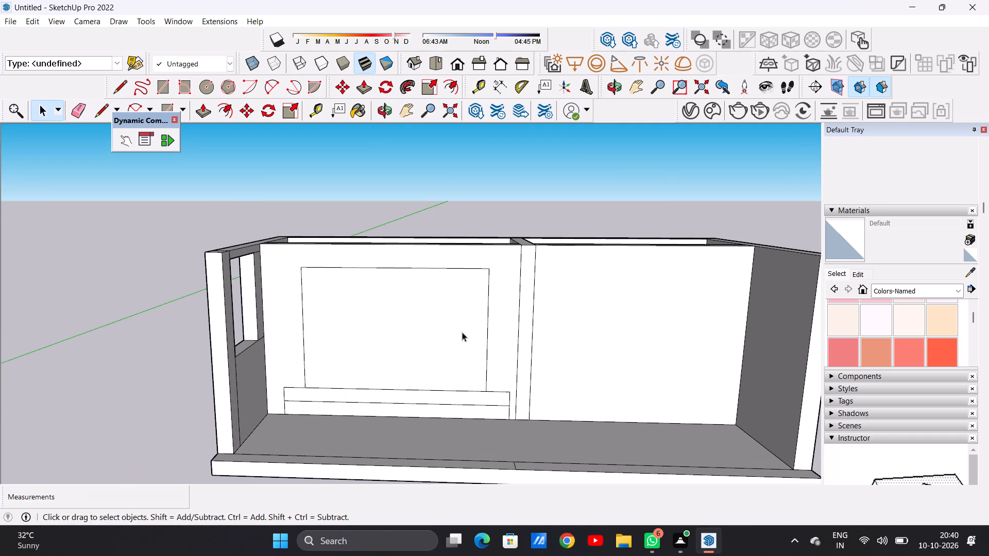
{"action": "type", "text": "OF"}
{"action": "left_click", "coordinate": [390, 299]}
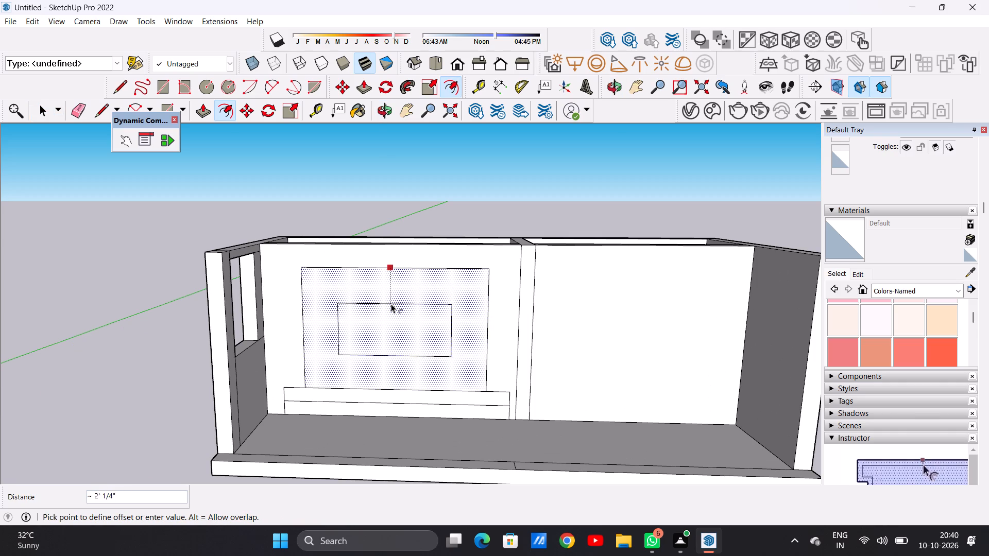
{"action": "left_click", "coordinate": [393, 276]}
{"action": "key", "text": "space"}
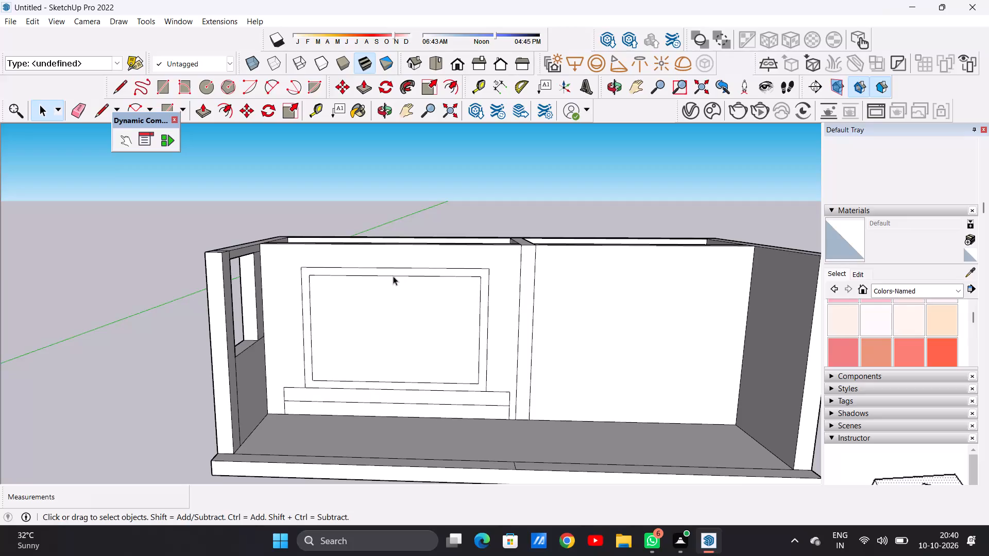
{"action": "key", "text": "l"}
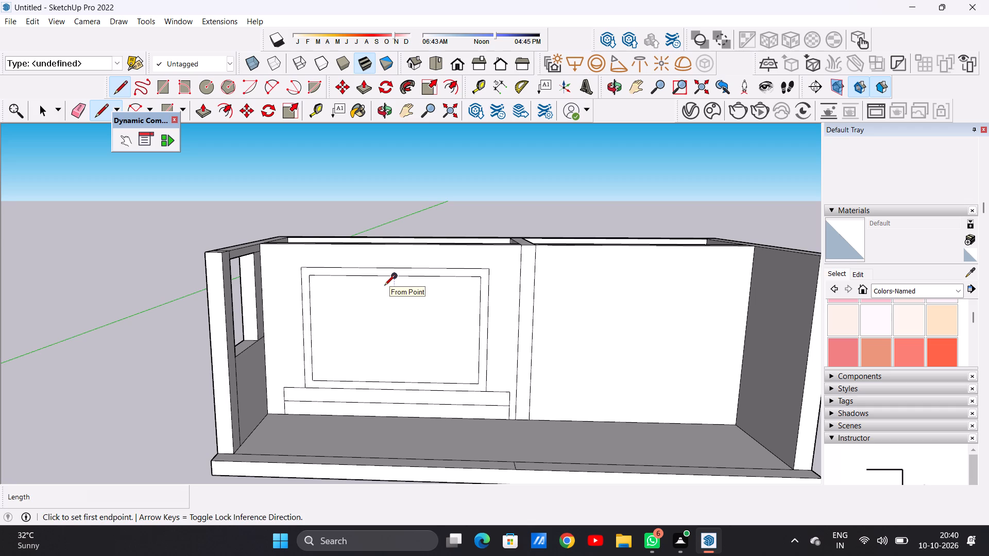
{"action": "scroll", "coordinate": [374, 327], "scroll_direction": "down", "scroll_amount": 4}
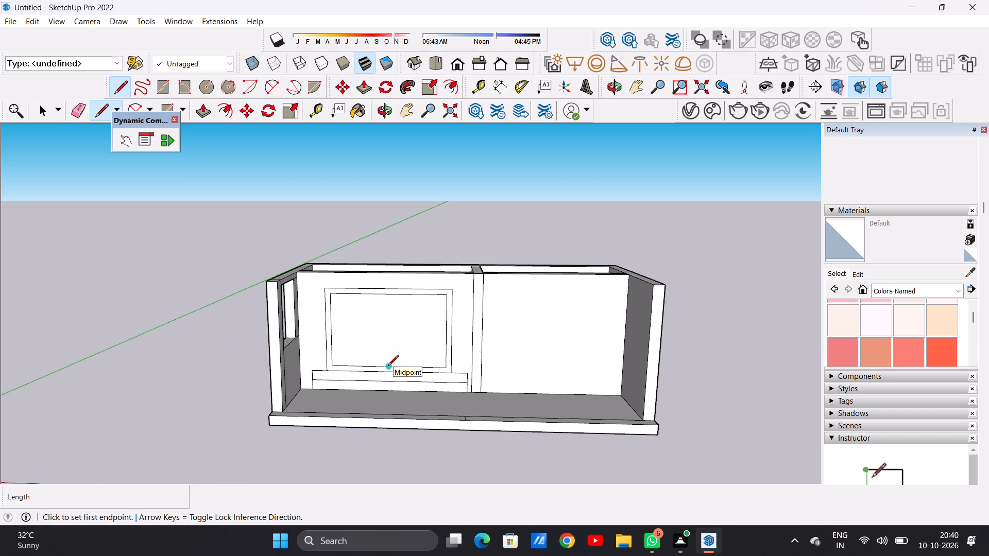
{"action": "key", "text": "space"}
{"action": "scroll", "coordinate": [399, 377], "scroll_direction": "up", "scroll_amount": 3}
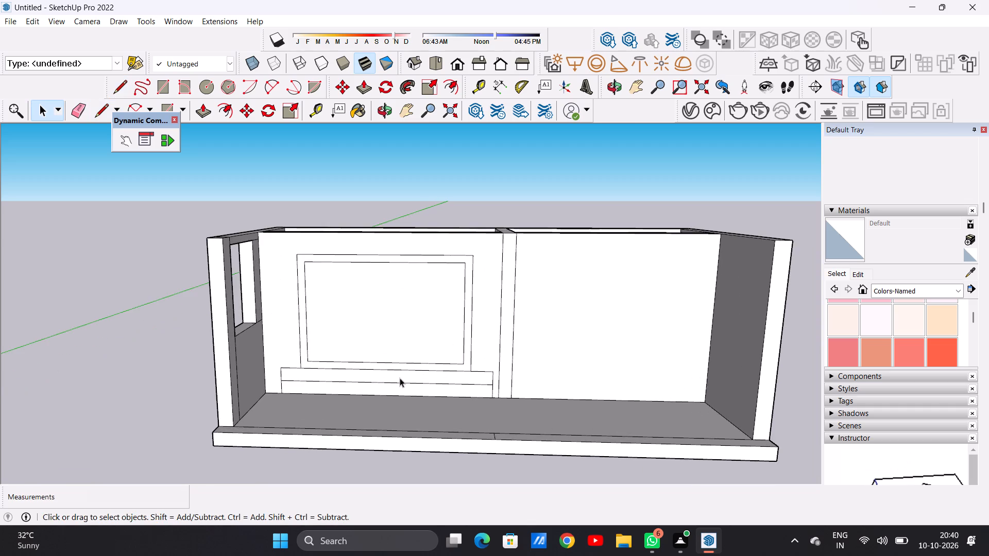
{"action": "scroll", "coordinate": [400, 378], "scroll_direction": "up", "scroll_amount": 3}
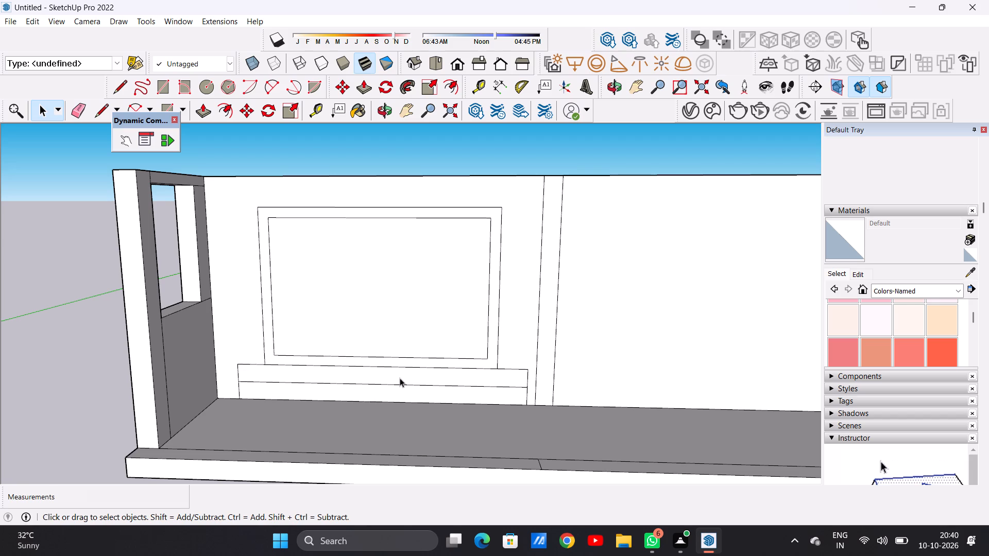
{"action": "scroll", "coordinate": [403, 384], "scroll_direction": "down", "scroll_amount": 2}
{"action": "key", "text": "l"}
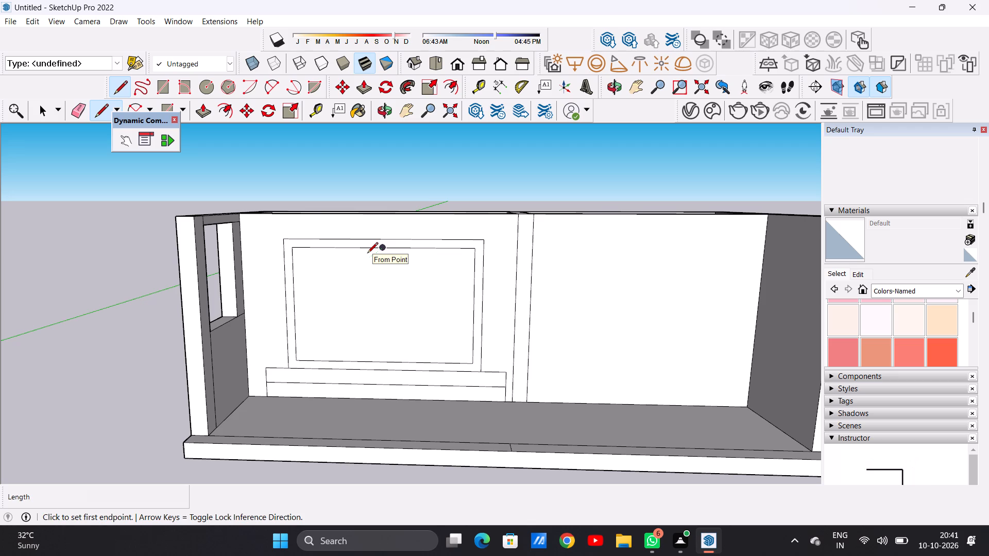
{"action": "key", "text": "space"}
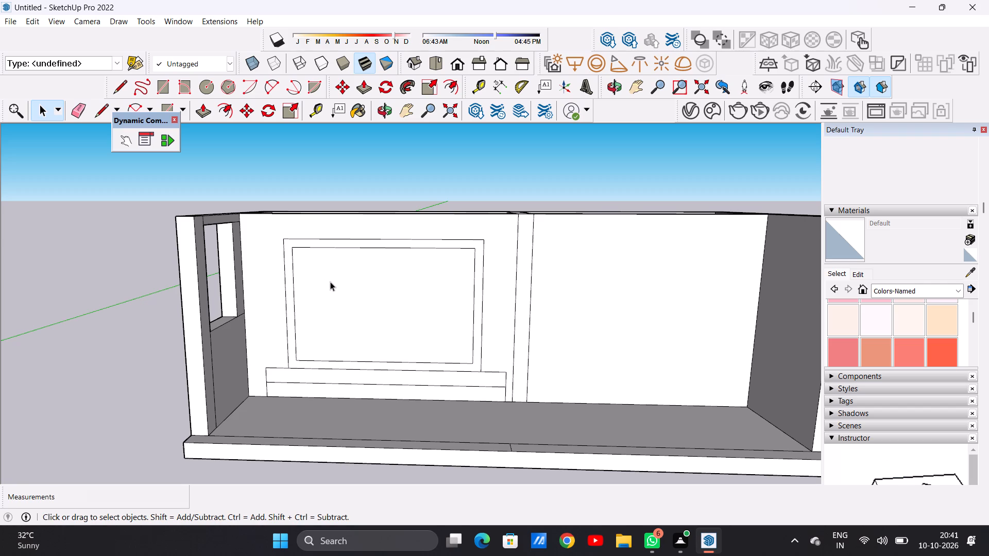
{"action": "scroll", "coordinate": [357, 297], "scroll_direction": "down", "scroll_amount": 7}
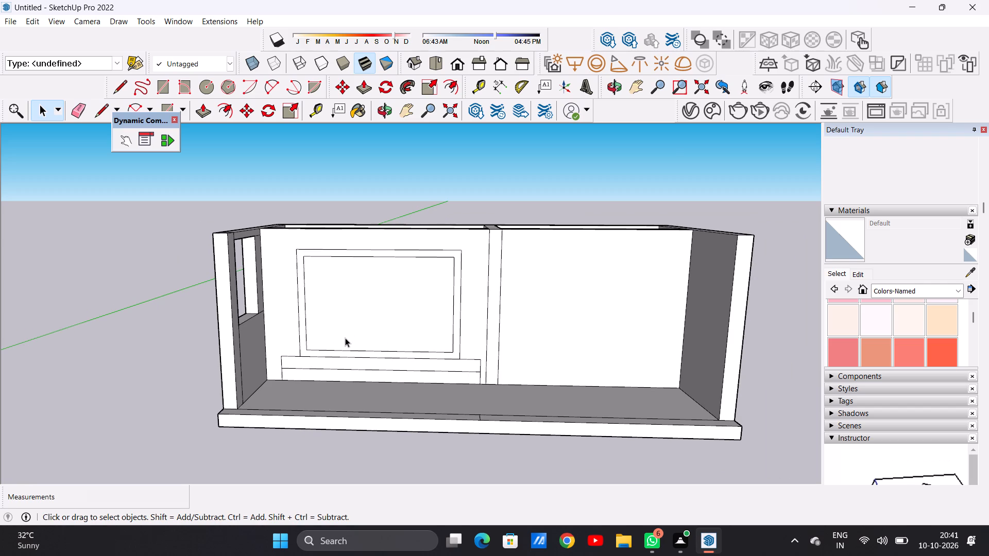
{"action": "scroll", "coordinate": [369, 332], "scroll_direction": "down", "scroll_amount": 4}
Split the inner rectangle of the framed panel with a vertical centre line running from its top edge to its bottom edge.
{"action": "scroll", "coordinate": [399, 332], "scroll_direction": "up", "scroll_amount": 5}
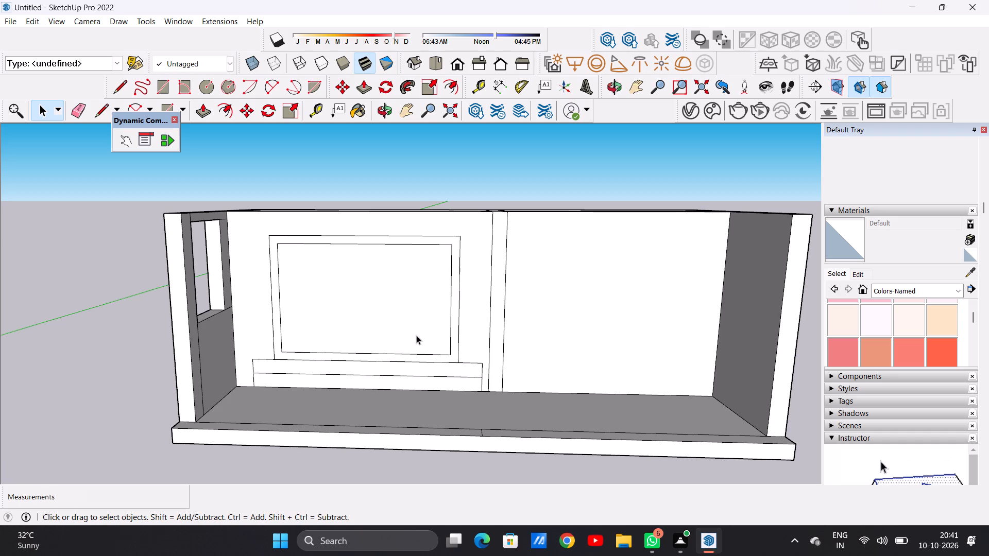
{"action": "key", "text": "l"}
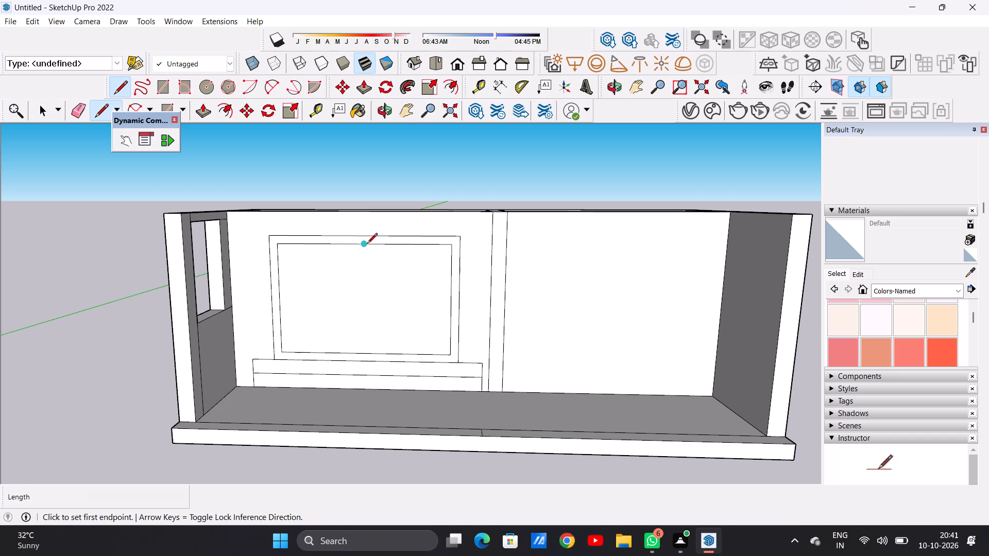
{"action": "left_click", "coordinate": [363, 248]}
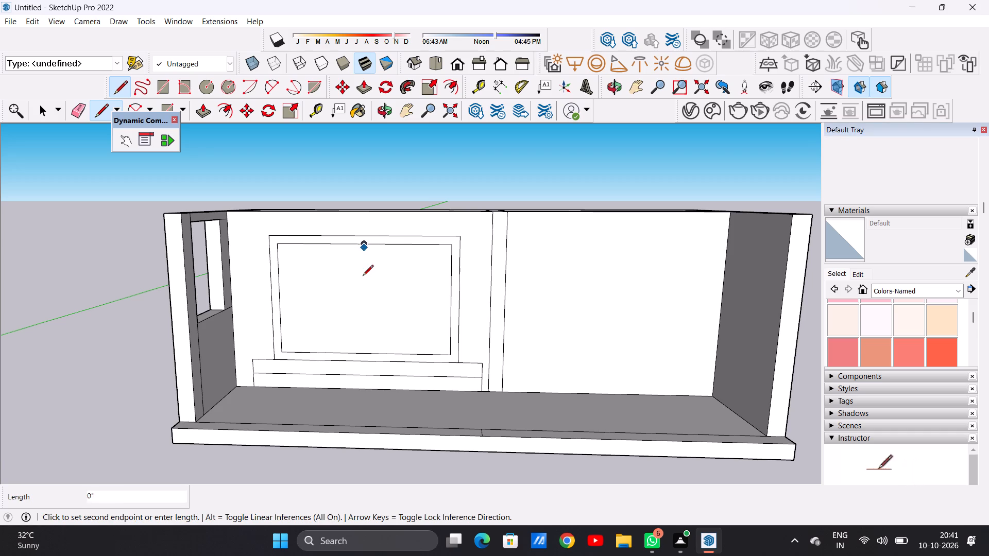
{"action": "left_click", "coordinate": [366, 353]}
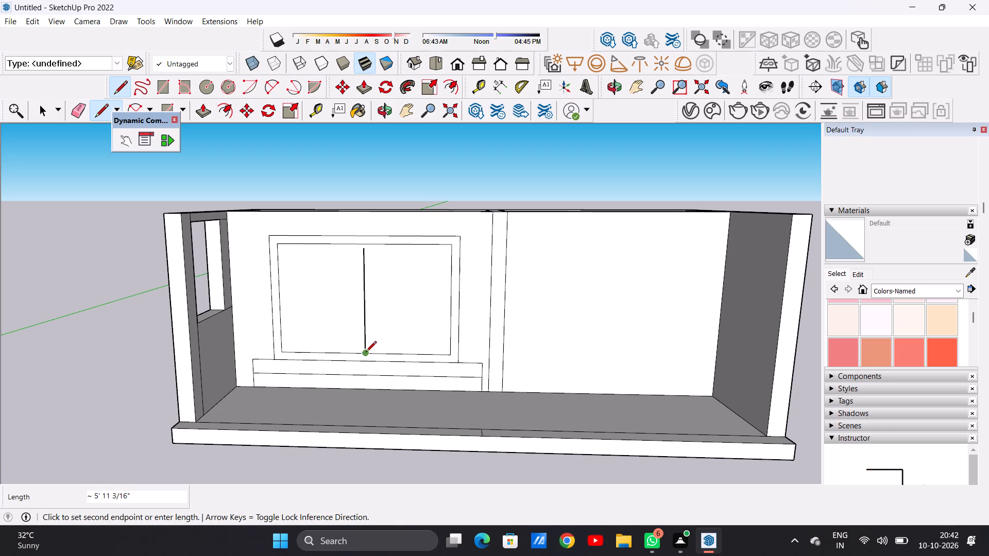
{"action": "scroll", "coordinate": [366, 245], "scroll_direction": "up", "scroll_amount": 8}
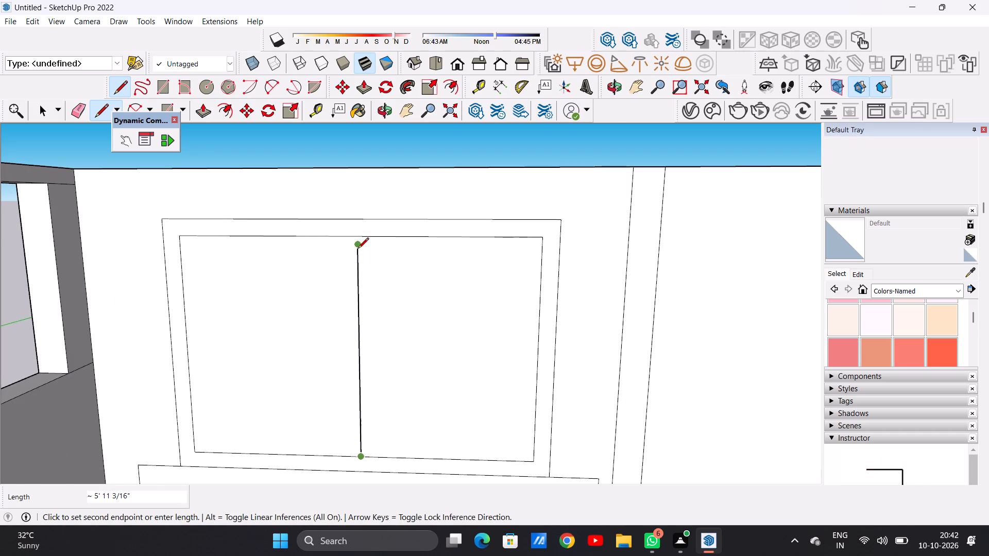
{"action": "left_click", "coordinate": [358, 249]}
{"action": "left_click", "coordinate": [358, 235]}
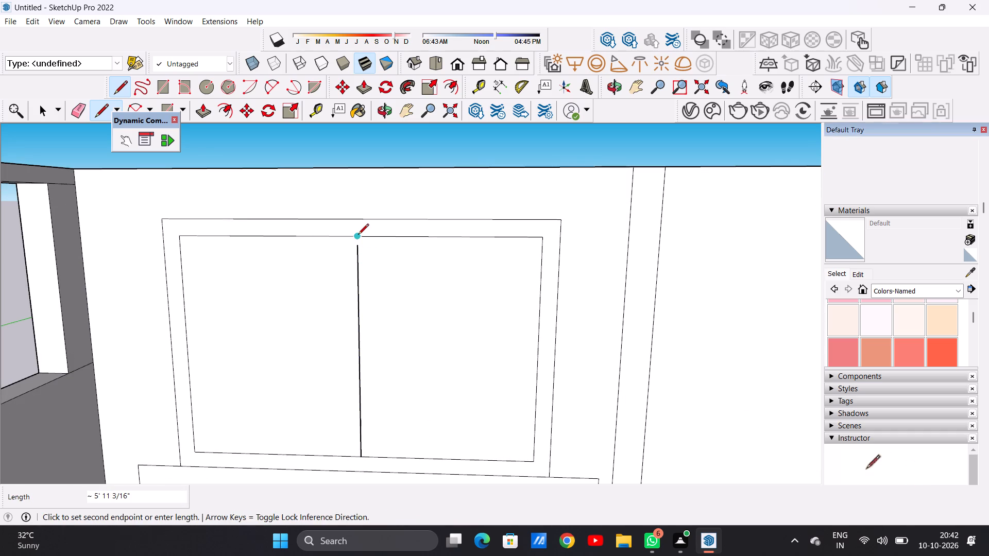
{"action": "left_click", "coordinate": [360, 246]}
{"action": "key", "text": "space"}
Draw two closely spaced vertical lines, each about 6' 1 7/8" long, across the right half of the inner panel to form a narrow strip.
{"action": "scroll", "coordinate": [375, 311], "scroll_direction": "down", "scroll_amount": 13}
{"action": "middle_click_drag", "start_coordinate": [386, 330], "coordinate": [388, 307]}
{"action": "scroll", "coordinate": [395, 310], "scroll_direction": "up", "scroll_amount": 1}
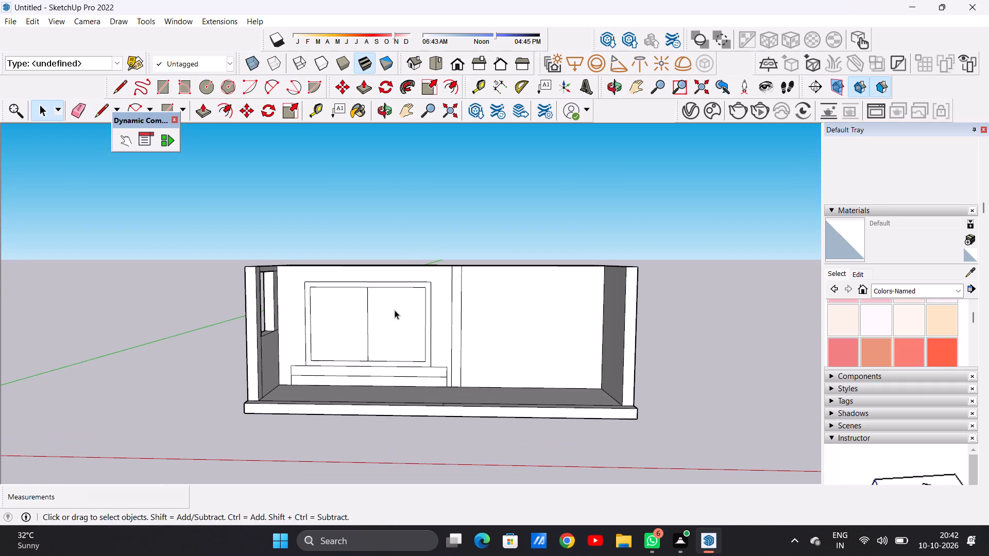
{"action": "key", "text": "l"}
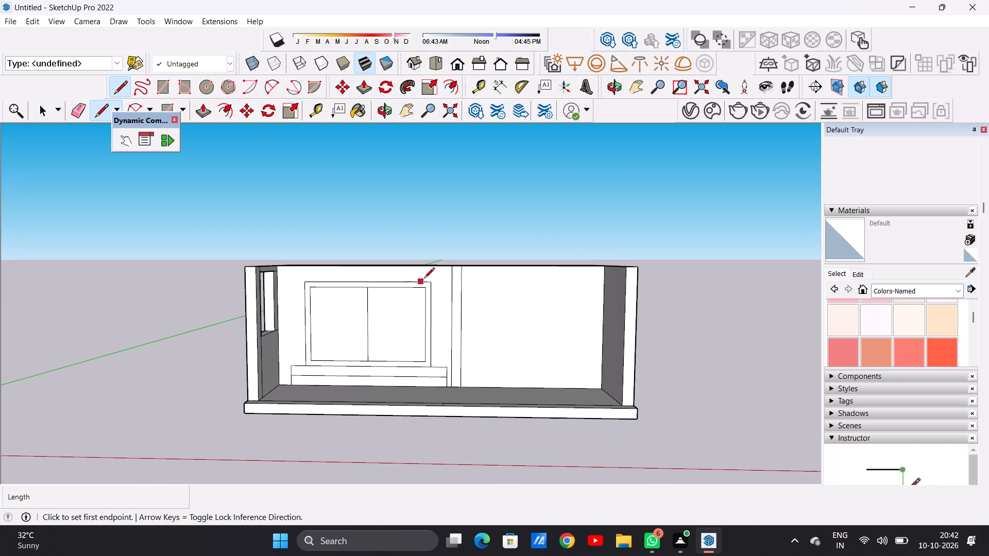
{"action": "scroll", "coordinate": [404, 317], "scroll_direction": "up", "scroll_amount": 4}
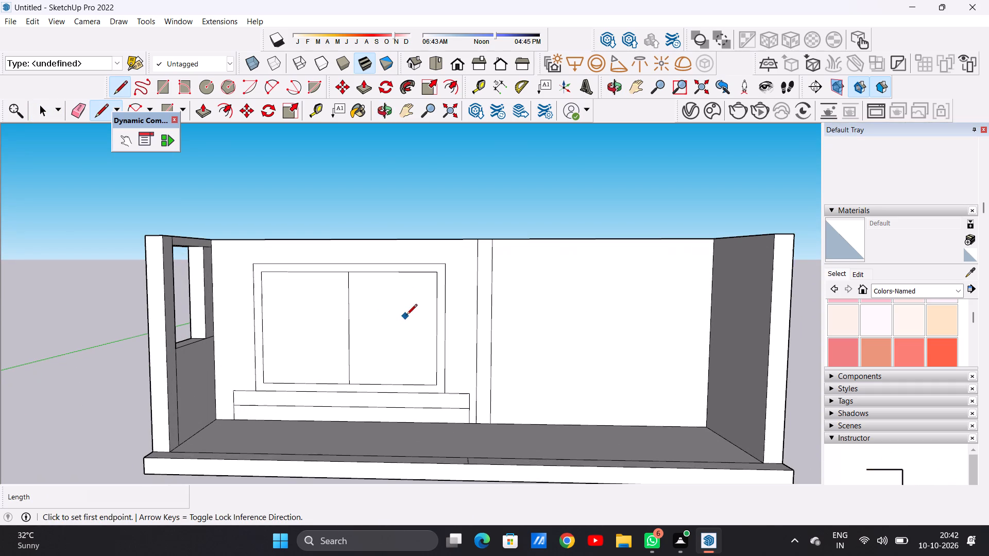
{"action": "left_click", "coordinate": [404, 272]}
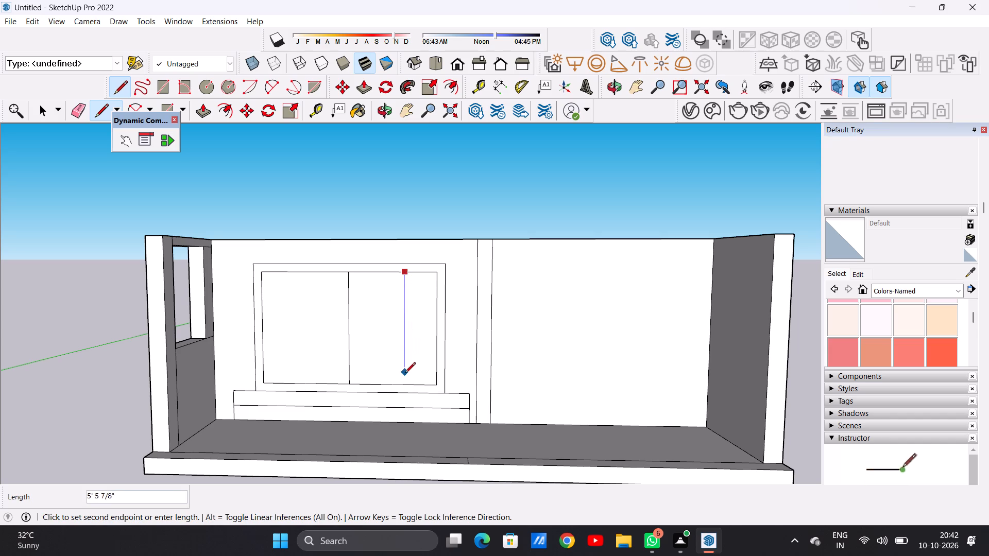
{"action": "left_click", "coordinate": [405, 383]}
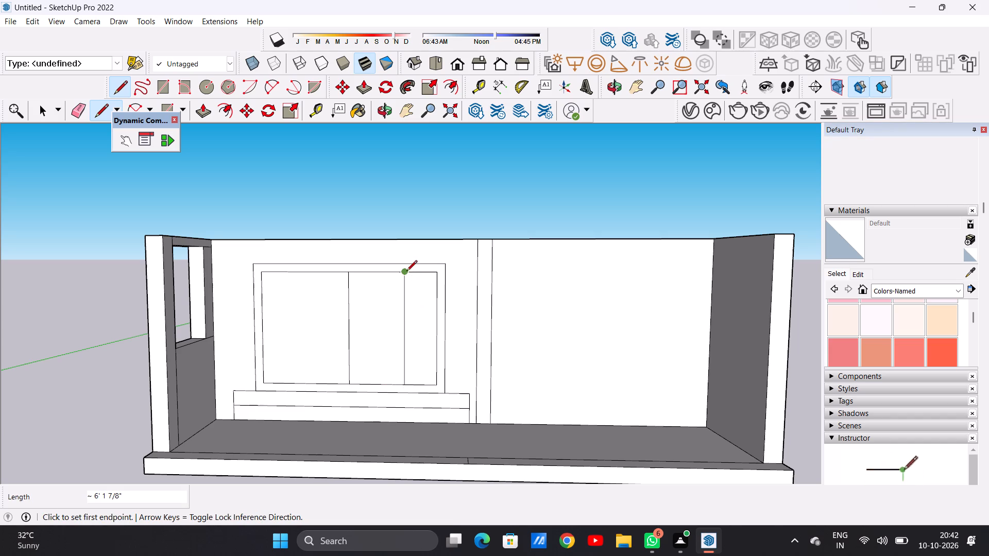
{"action": "scroll", "coordinate": [414, 291], "scroll_direction": "up", "scroll_amount": 6}
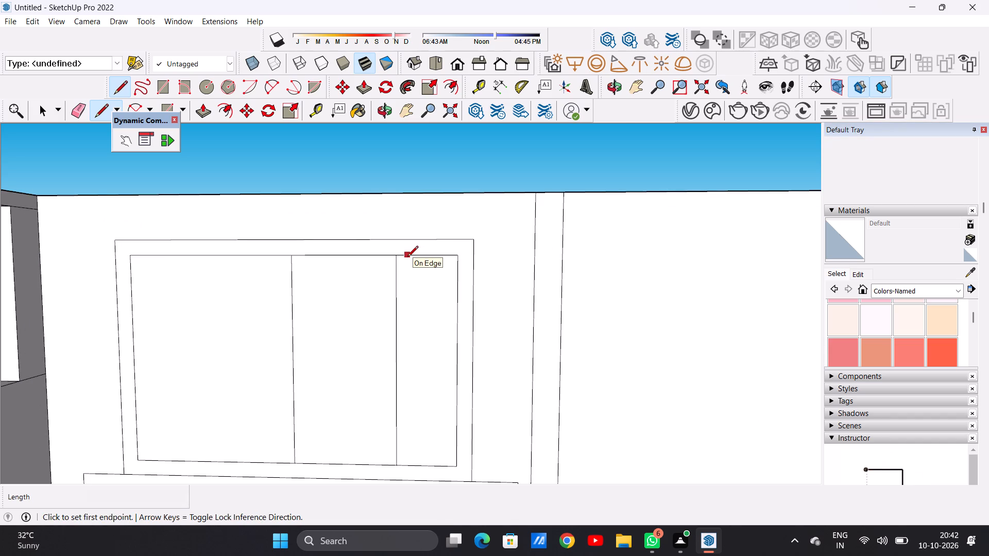
{"action": "left_click", "coordinate": [404, 258]}
{"action": "scroll", "coordinate": [409, 303], "scroll_direction": "down", "scroll_amount": 10}
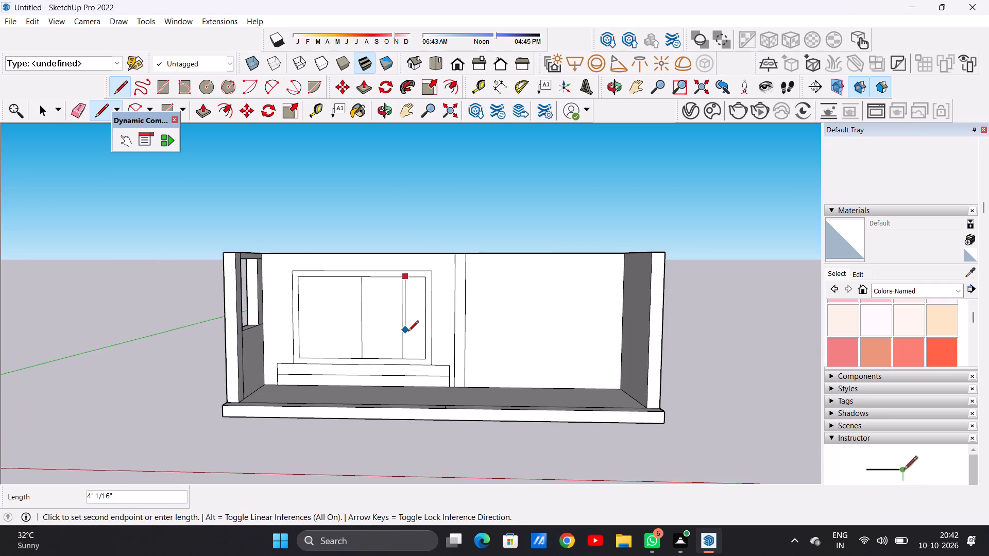
{"action": "scroll", "coordinate": [409, 346], "scroll_direction": "up", "scroll_amount": 5}
{"action": "left_click", "coordinate": [407, 364]}
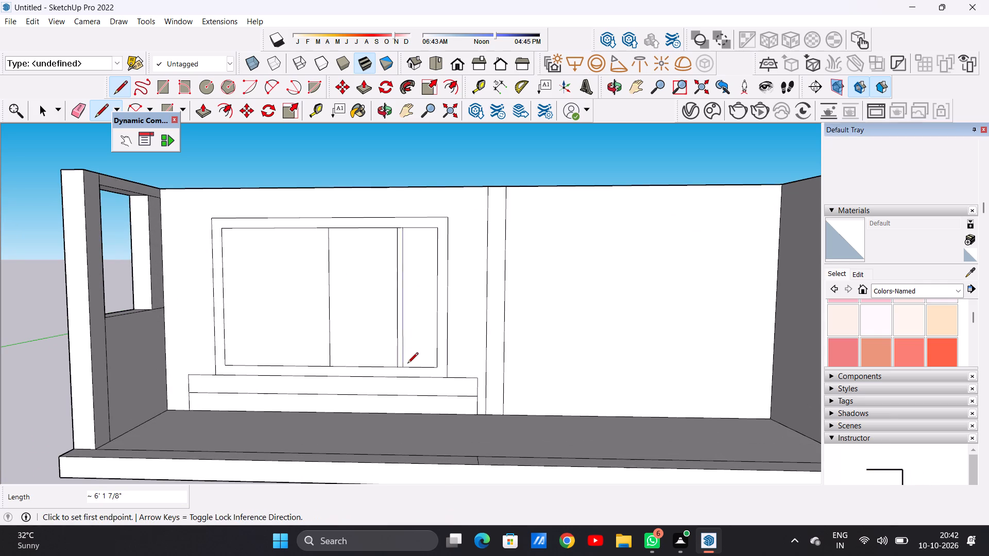
{"action": "key", "text": "space"}
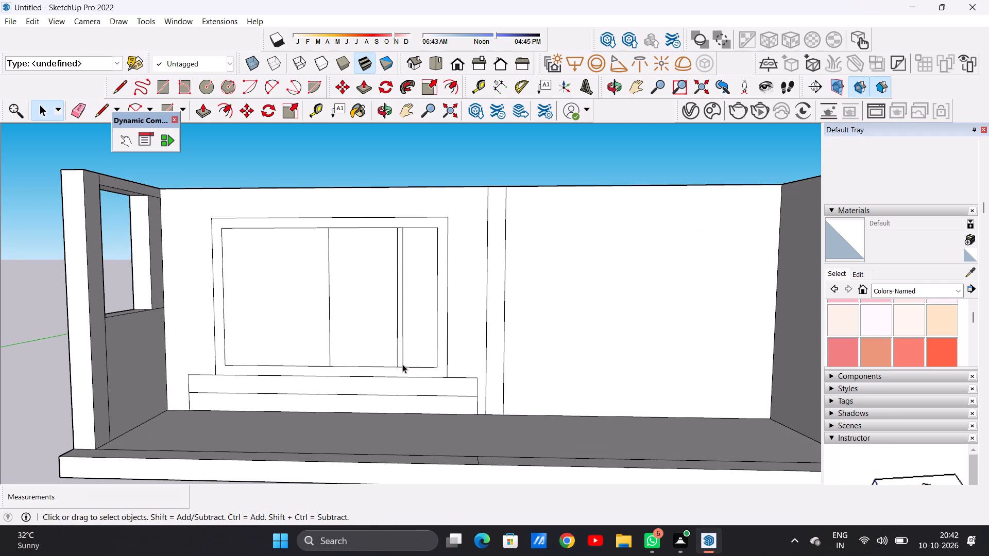
Push/Pull the panel's frame border outward from the wall by about 3 1/16".
{"action": "scroll", "coordinate": [423, 332], "scroll_direction": "down", "scroll_amount": 9}
{"action": "scroll", "coordinate": [367, 339], "scroll_direction": "down", "scroll_amount": 3}
{"action": "scroll", "coordinate": [403, 319], "scroll_direction": "up", "scroll_amount": 4}
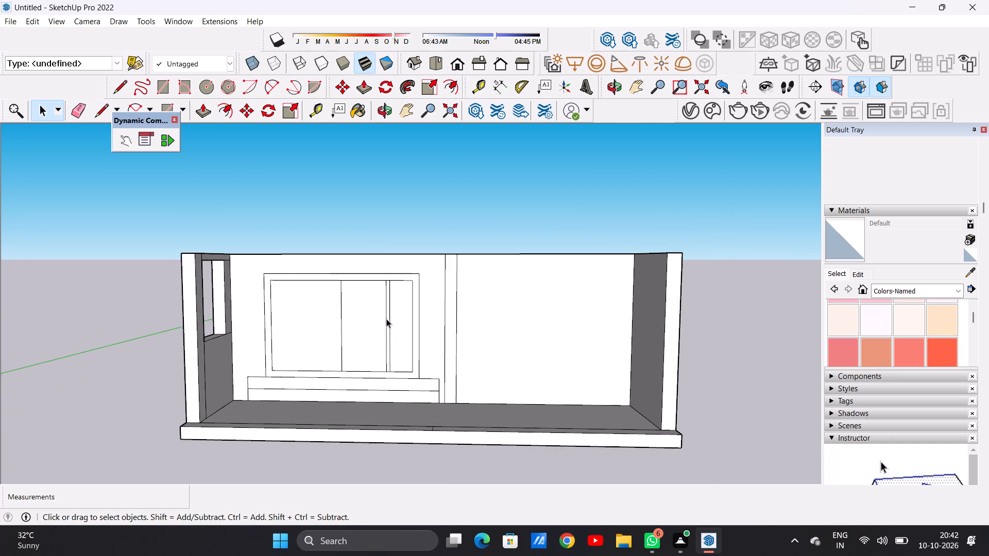
{"action": "scroll", "coordinate": [386, 319], "scroll_direction": "up", "scroll_amount": 7}
{"action": "scroll", "coordinate": [343, 324], "scroll_direction": "down", "scroll_amount": 11}
{"action": "middle_click_drag", "start_coordinate": [313, 350], "coordinate": [234, 430]}
{"action": "scroll", "coordinate": [371, 298], "scroll_direction": "up", "scroll_amount": 8}
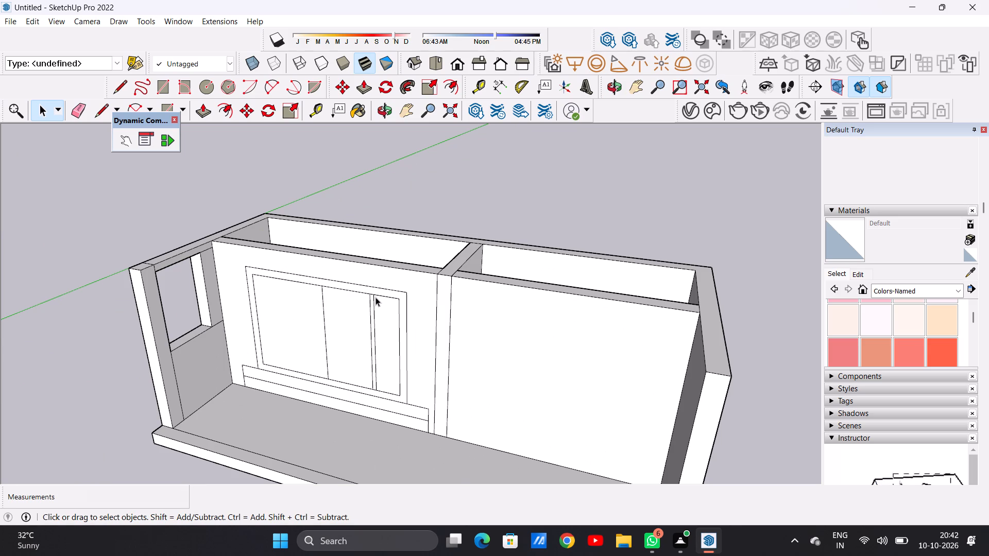
{"action": "key", "text": "p"}
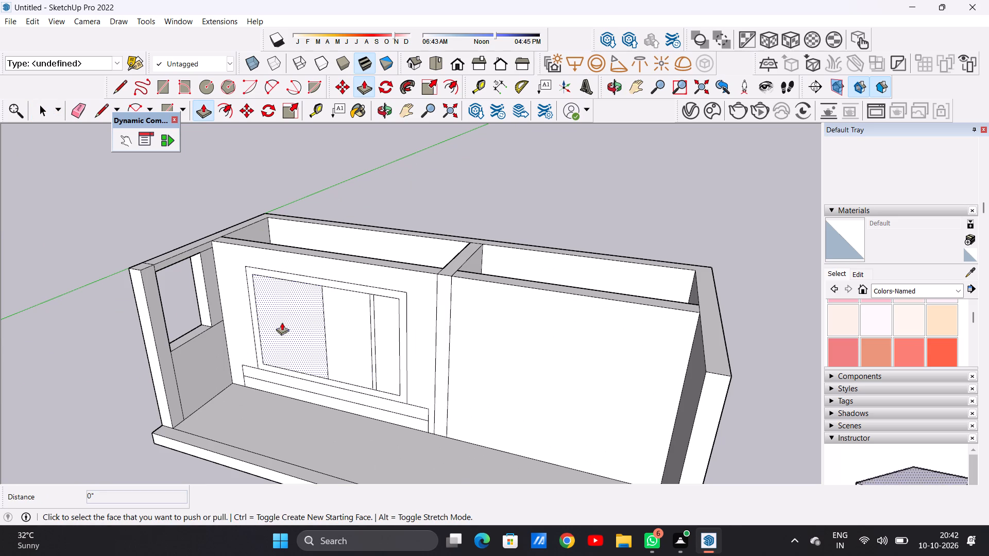
{"action": "scroll", "coordinate": [419, 300], "scroll_direction": "up", "scroll_amount": 4}
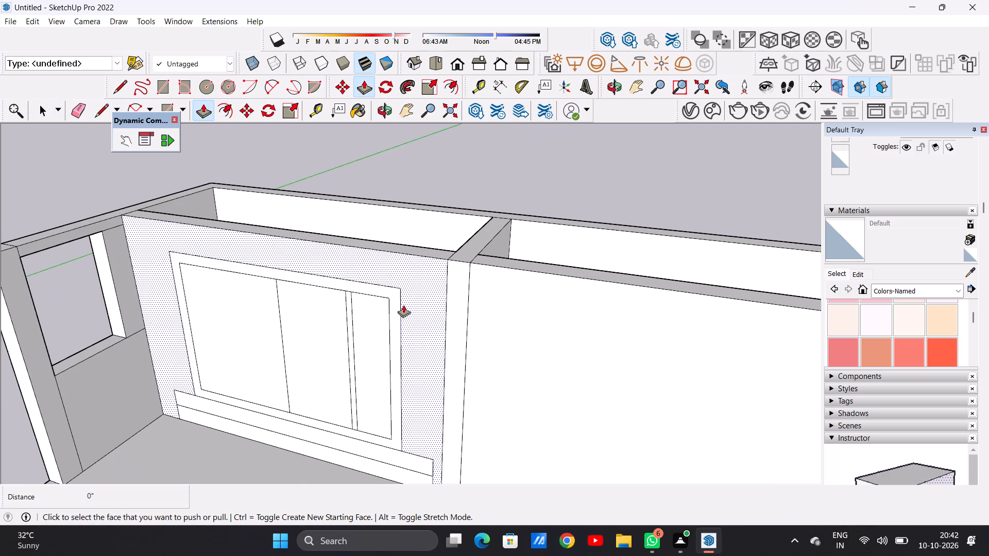
{"action": "left_click", "coordinate": [394, 301]}
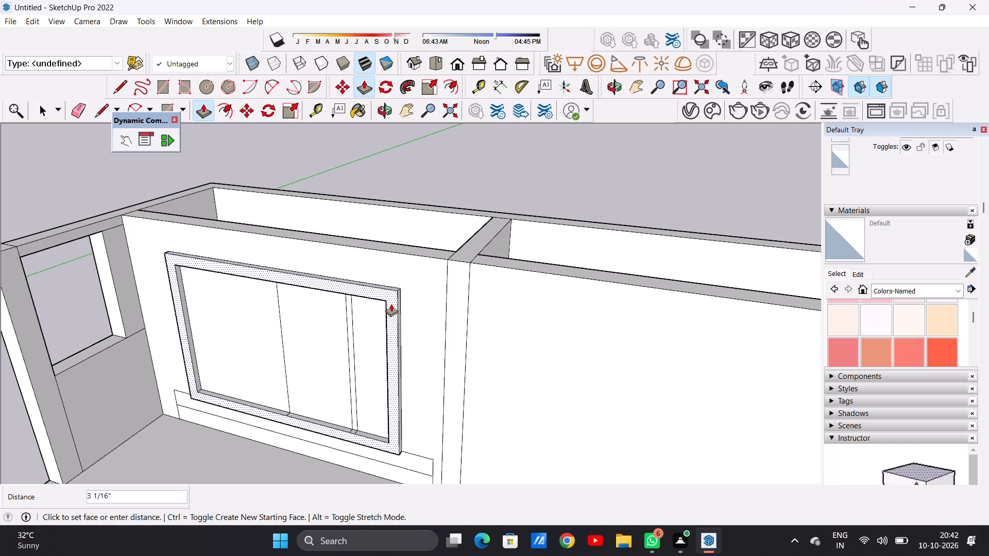
{"action": "left_click", "coordinate": [391, 304]}
Push/Pull the narrow vertical strip inside the panel outward about 3 1/16", flush with the frame.
{"action": "scroll", "coordinate": [356, 306], "scroll_direction": "up", "scroll_amount": 10}
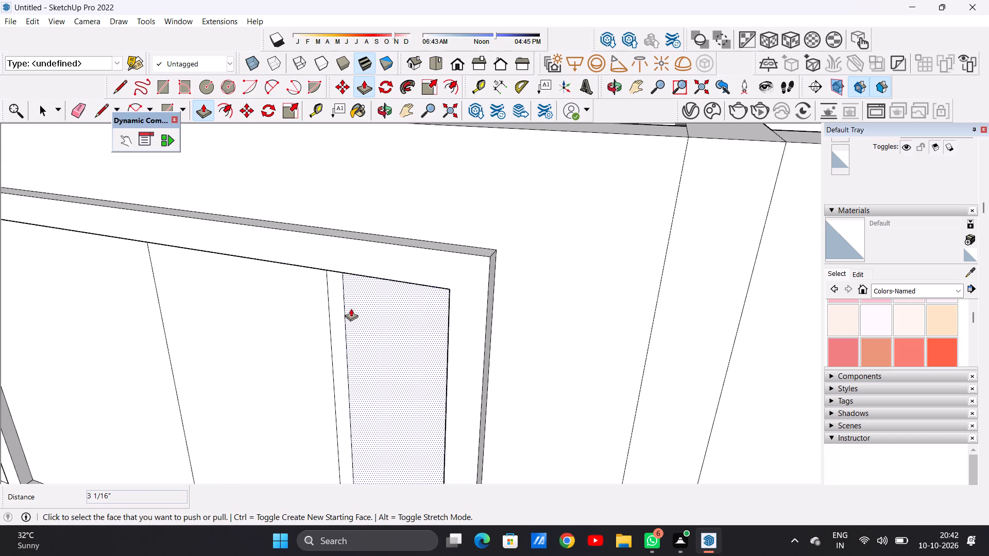
{"action": "left_click", "coordinate": [341, 313]}
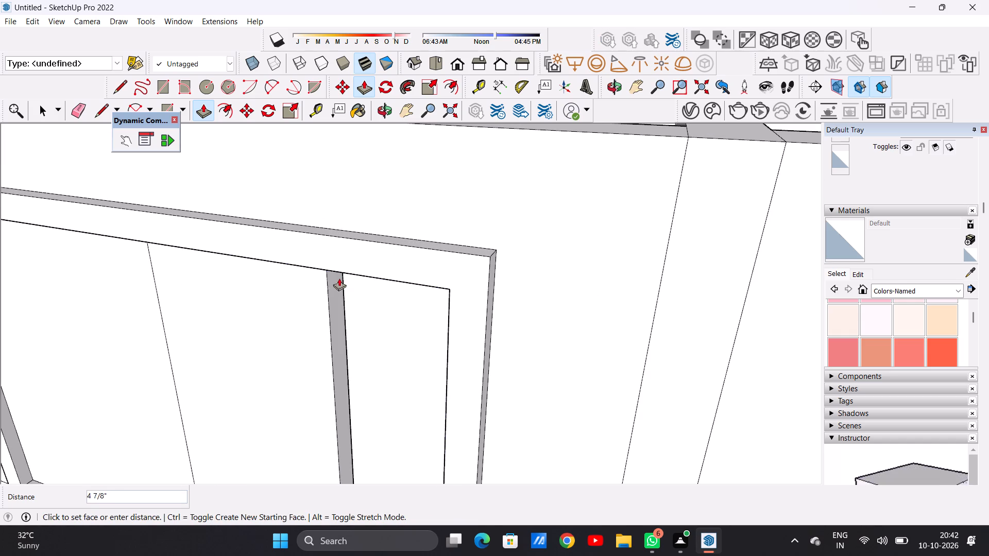
{"action": "left_click", "coordinate": [331, 271]}
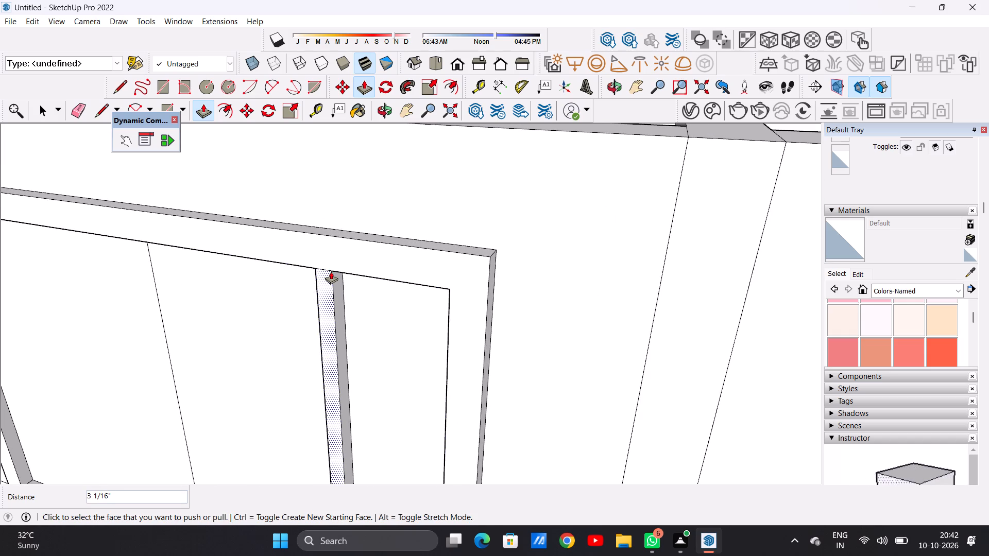
{"action": "key", "text": "space"}
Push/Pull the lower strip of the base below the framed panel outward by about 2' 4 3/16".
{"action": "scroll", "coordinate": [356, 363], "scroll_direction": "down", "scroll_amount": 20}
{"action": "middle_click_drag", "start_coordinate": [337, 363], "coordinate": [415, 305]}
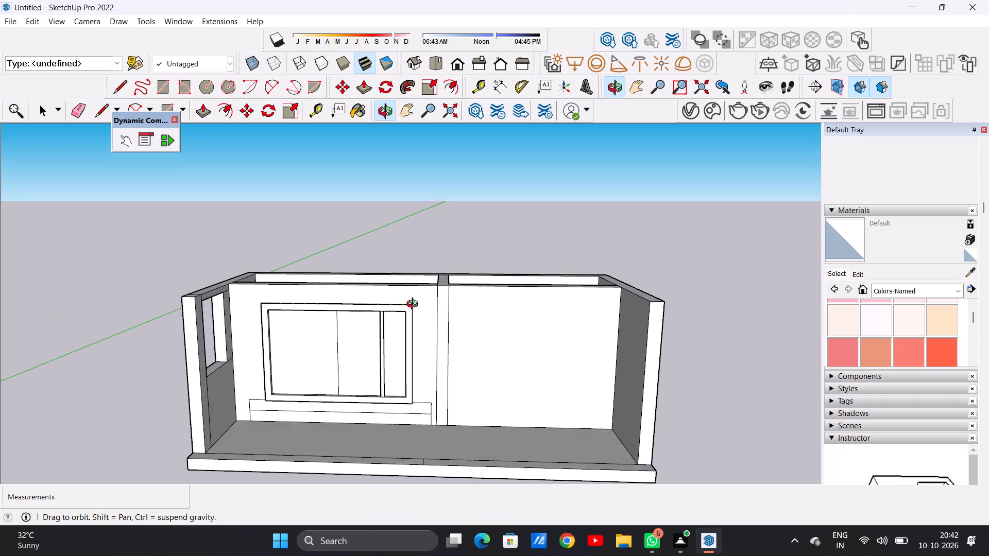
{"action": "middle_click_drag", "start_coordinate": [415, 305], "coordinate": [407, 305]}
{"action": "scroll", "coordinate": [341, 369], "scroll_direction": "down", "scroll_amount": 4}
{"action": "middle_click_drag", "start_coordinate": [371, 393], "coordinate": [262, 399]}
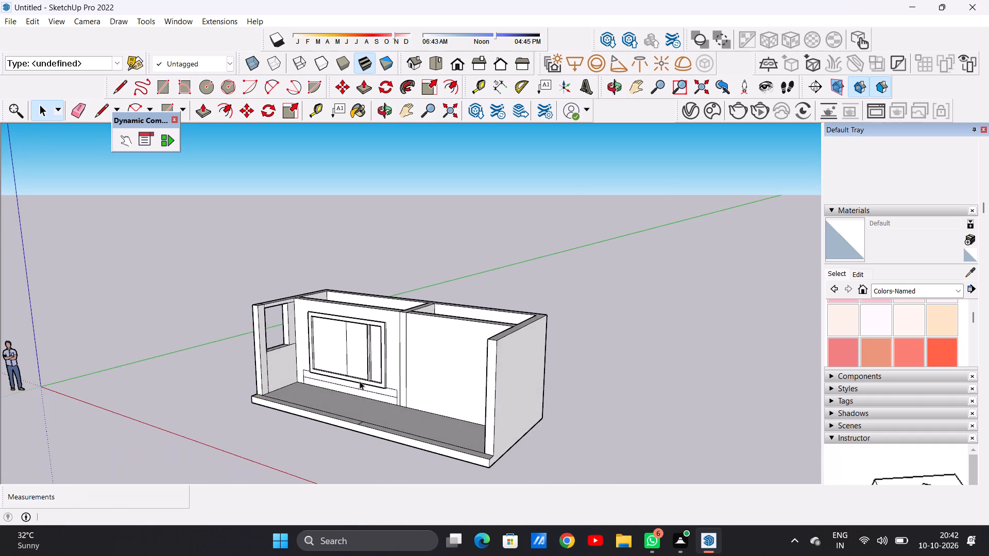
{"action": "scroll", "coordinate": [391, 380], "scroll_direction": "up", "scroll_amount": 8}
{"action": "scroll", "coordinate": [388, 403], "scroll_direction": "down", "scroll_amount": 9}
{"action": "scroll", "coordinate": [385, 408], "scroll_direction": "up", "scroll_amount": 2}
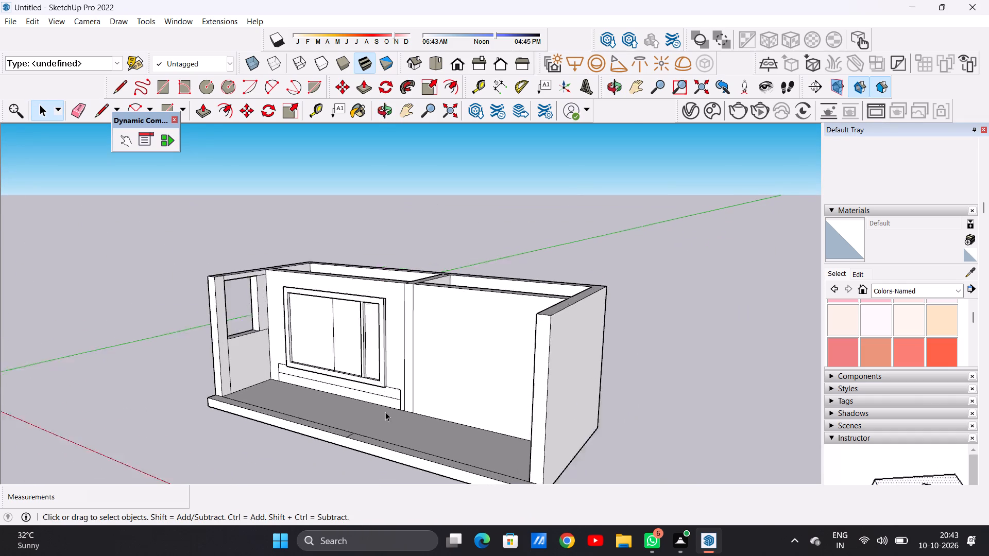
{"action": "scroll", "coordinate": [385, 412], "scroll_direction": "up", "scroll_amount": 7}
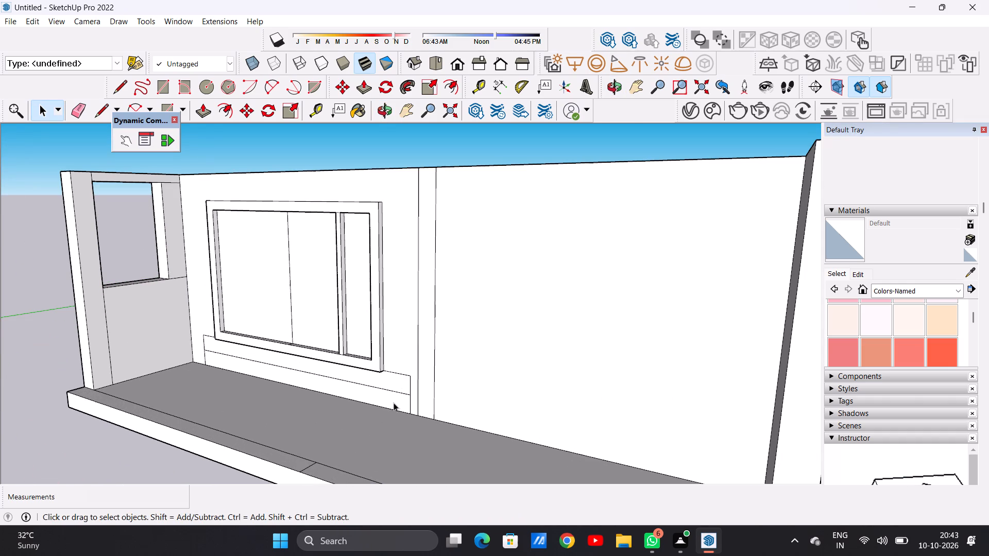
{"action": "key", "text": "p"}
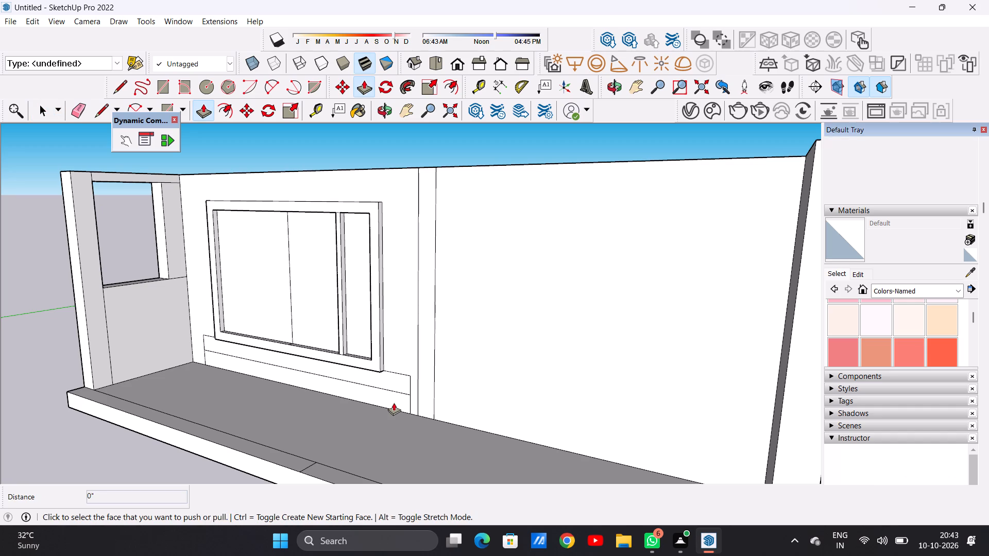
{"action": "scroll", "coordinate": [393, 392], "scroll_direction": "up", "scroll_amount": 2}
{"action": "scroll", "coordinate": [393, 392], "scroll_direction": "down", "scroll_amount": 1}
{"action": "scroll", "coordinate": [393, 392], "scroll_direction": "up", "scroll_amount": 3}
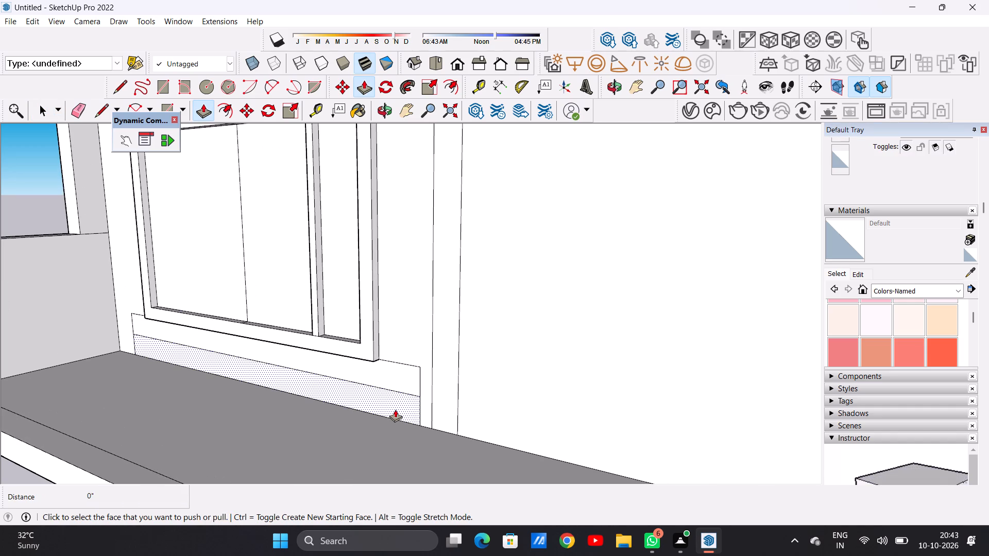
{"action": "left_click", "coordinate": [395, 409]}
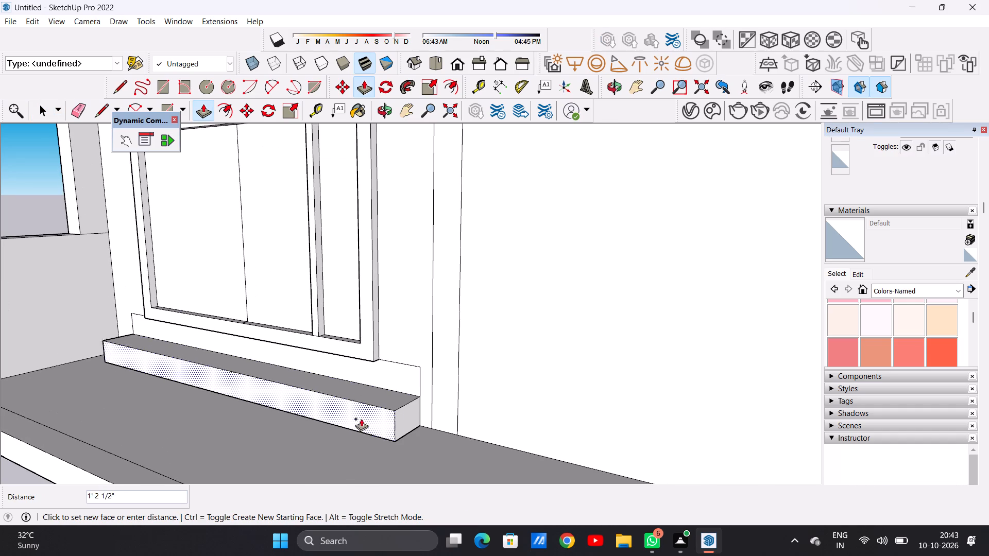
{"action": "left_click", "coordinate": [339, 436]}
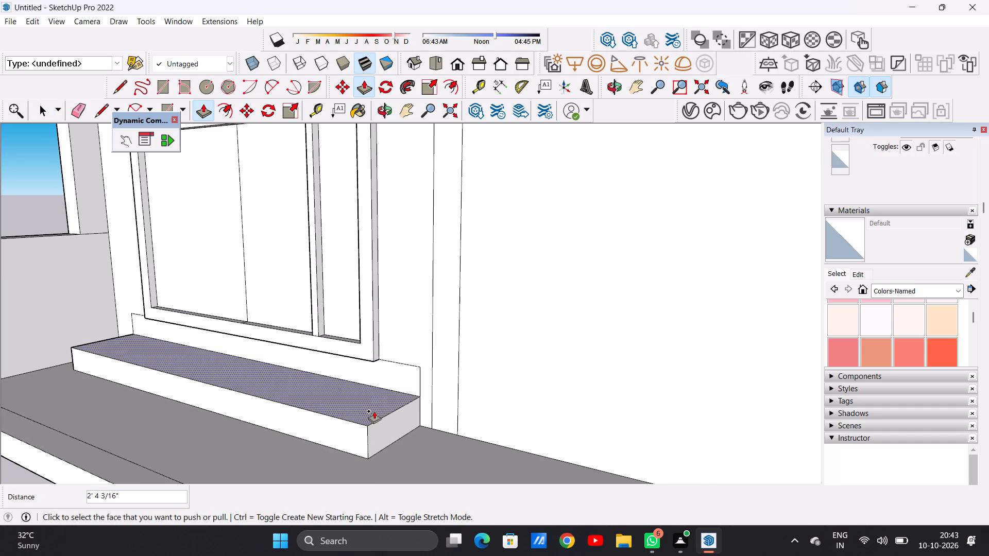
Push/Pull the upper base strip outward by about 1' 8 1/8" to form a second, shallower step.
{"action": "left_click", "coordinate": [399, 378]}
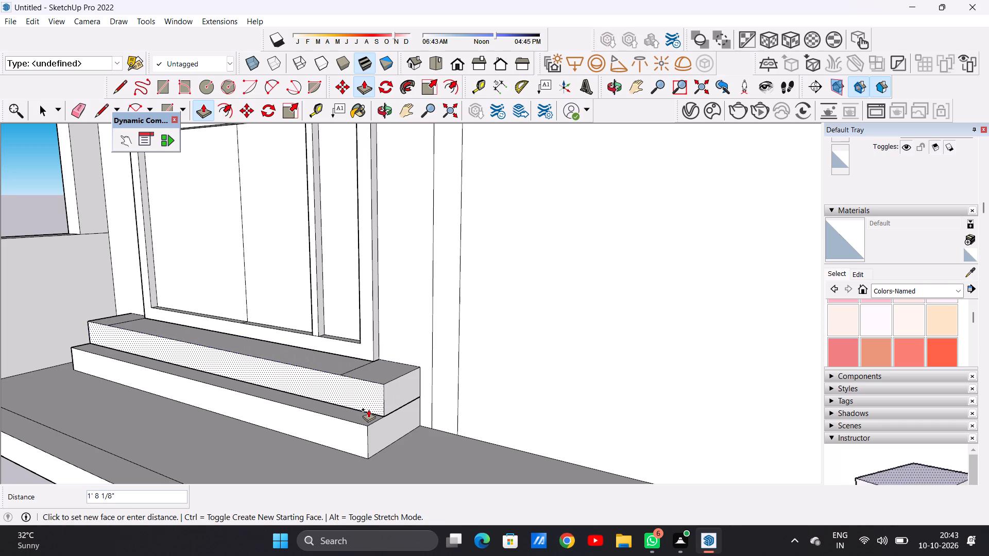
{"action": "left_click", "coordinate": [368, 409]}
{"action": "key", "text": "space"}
Examine the two steps below the framed panel from the front and from above.
{"action": "scroll", "coordinate": [340, 412], "scroll_direction": "down", "scroll_amount": 9}
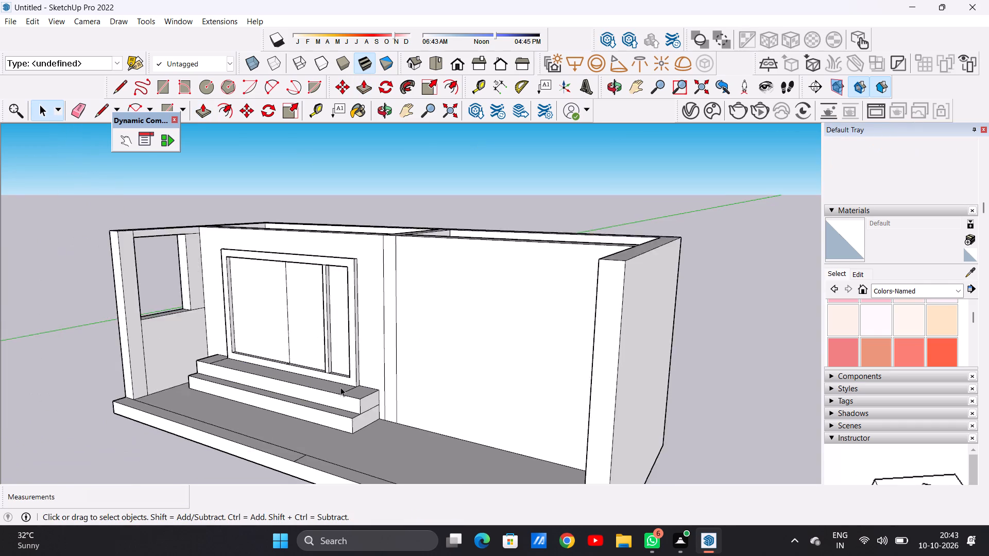
{"action": "scroll", "coordinate": [340, 387], "scroll_direction": "down", "scroll_amount": 3}
{"action": "middle_click_drag", "start_coordinate": [279, 403], "coordinate": [377, 389]}
{"action": "scroll", "coordinate": [351, 404], "scroll_direction": "up", "scroll_amount": 6}
{"action": "scroll", "coordinate": [350, 404], "scroll_direction": "down", "scroll_amount": 1}
{"action": "scroll", "coordinate": [350, 404], "scroll_direction": "up", "scroll_amount": 7}
{"action": "scroll", "coordinate": [426, 421], "scroll_direction": "down", "scroll_amount": 12}
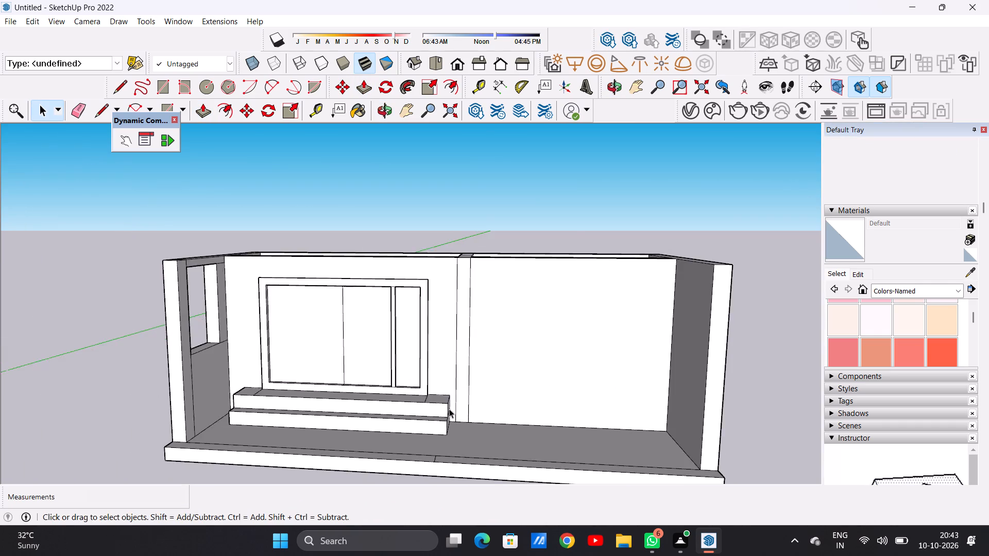
{"action": "scroll", "coordinate": [449, 409], "scroll_direction": "down", "scroll_amount": 2}
{"action": "middle_click_drag", "start_coordinate": [433, 419], "coordinate": [314, 501]}
{"action": "scroll", "coordinate": [379, 393], "scroll_direction": "up", "scroll_amount": 2}
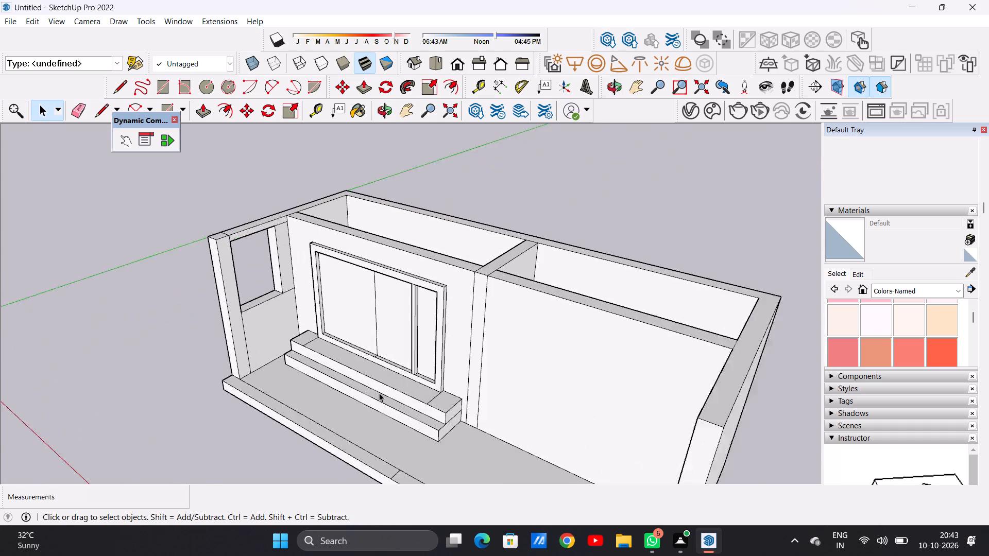
{"action": "scroll", "coordinate": [379, 393], "scroll_direction": "up", "scroll_amount": 4}
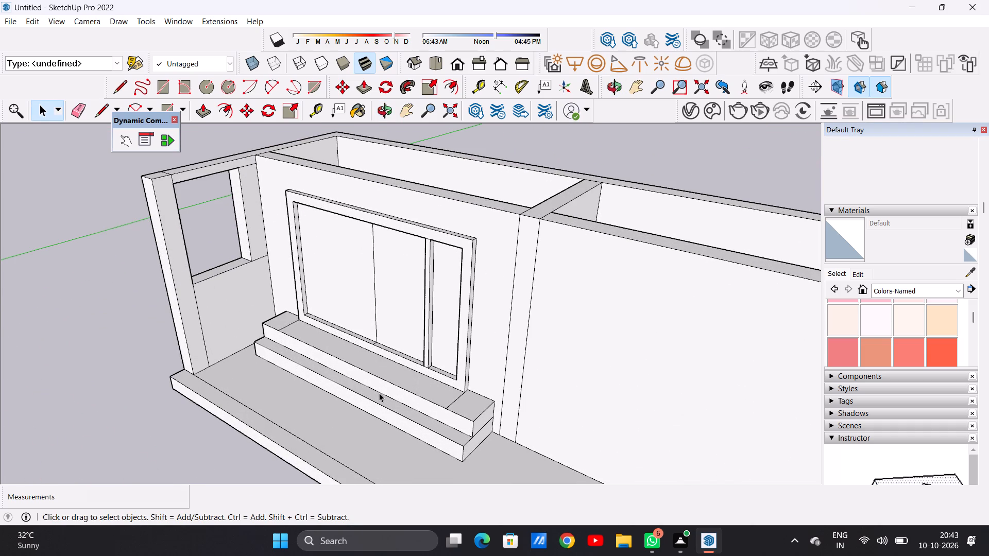
{"action": "scroll", "coordinate": [430, 395], "scroll_direction": "down", "scroll_amount": 6}
{"action": "middle_click_drag", "start_coordinate": [417, 417], "coordinate": [464, 407]}
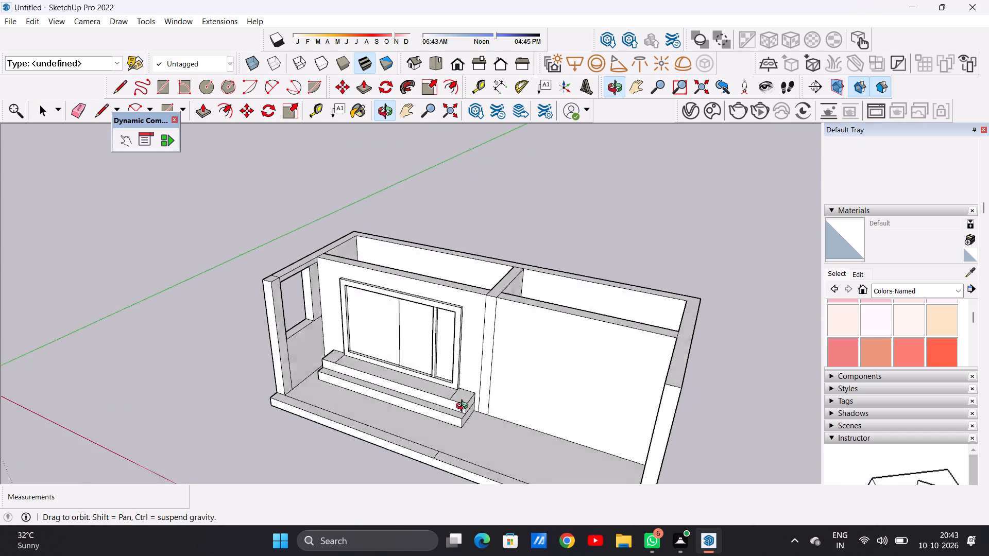
{"action": "middle_click_drag", "start_coordinate": [464, 407], "coordinate": [475, 447]}
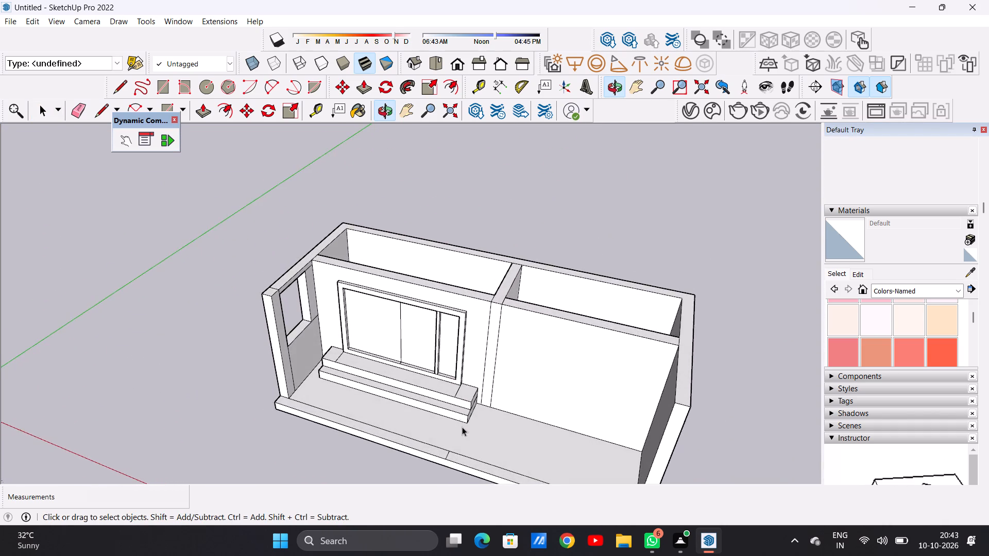
{"action": "scroll", "coordinate": [454, 407], "scroll_direction": "up", "scroll_amount": 2}
{"action": "scroll", "coordinate": [452, 402], "scroll_direction": "down", "scroll_amount": 1}
{"action": "scroll", "coordinate": [452, 402], "scroll_direction": "up", "scroll_amount": 16}
{"action": "scroll", "coordinate": [444, 397], "scroll_direction": "down", "scroll_amount": 8}
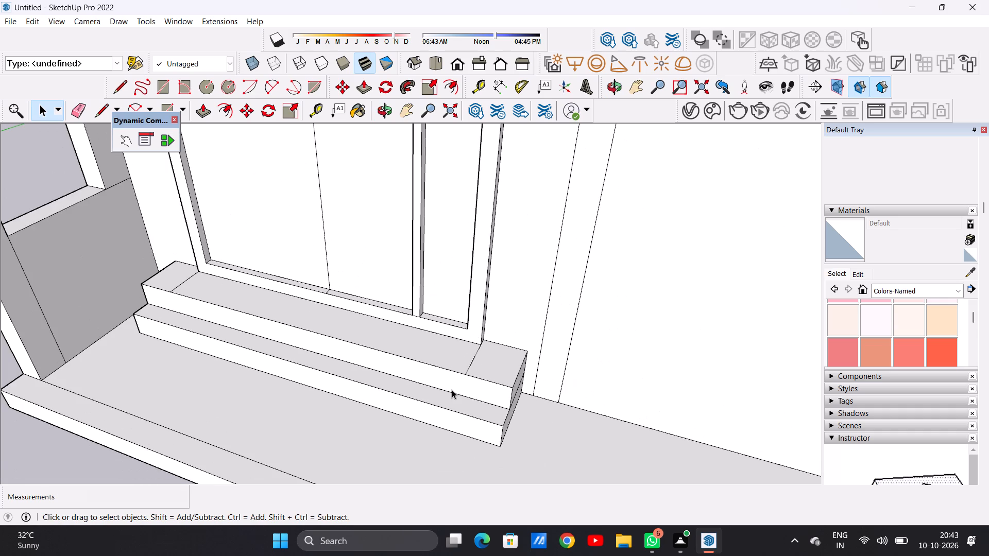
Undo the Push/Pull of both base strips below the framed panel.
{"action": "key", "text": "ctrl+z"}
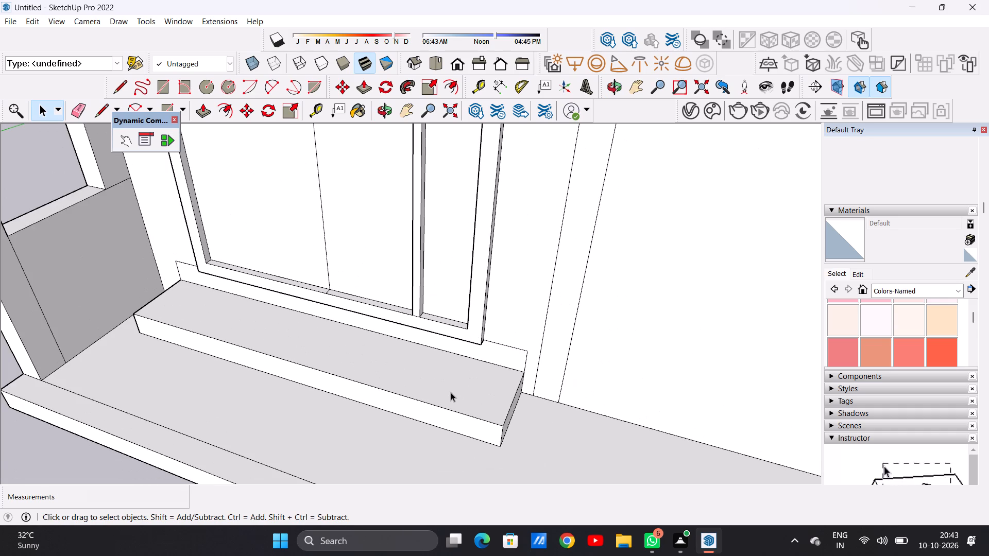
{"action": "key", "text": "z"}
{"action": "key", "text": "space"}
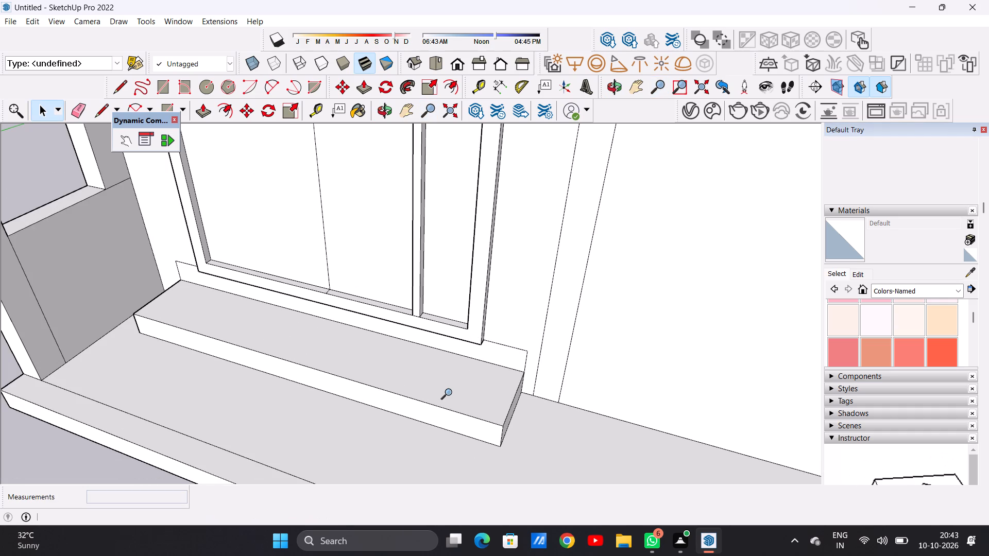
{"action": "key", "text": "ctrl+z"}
Delete the horizontal line dividing the base strip below the framed panel.
{"action": "middle_click_drag", "start_coordinate": [453, 392], "coordinate": [505, 331]}
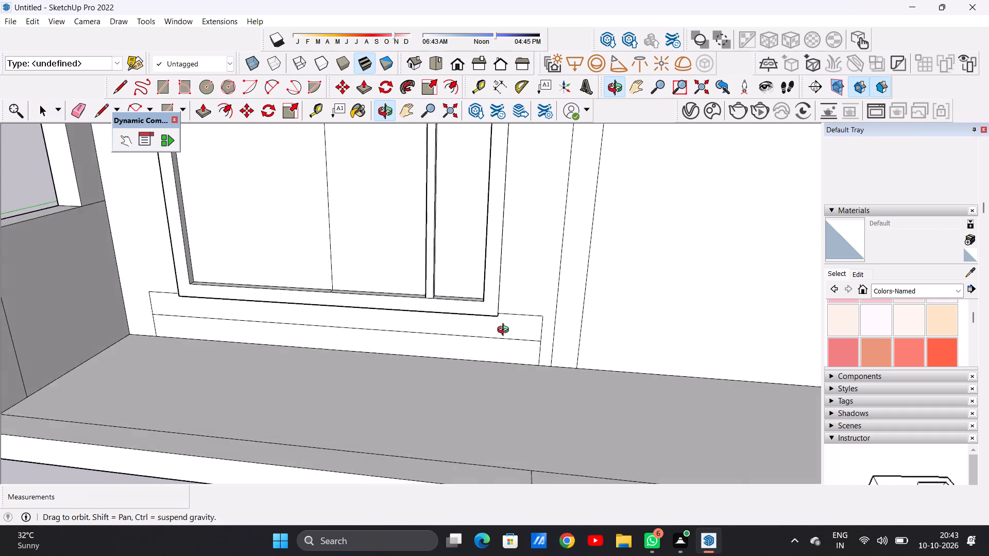
{"action": "middle_click_drag", "start_coordinate": [505, 331], "coordinate": [507, 320]}
{"action": "scroll", "coordinate": [490, 343], "scroll_direction": "up", "scroll_amount": 3}
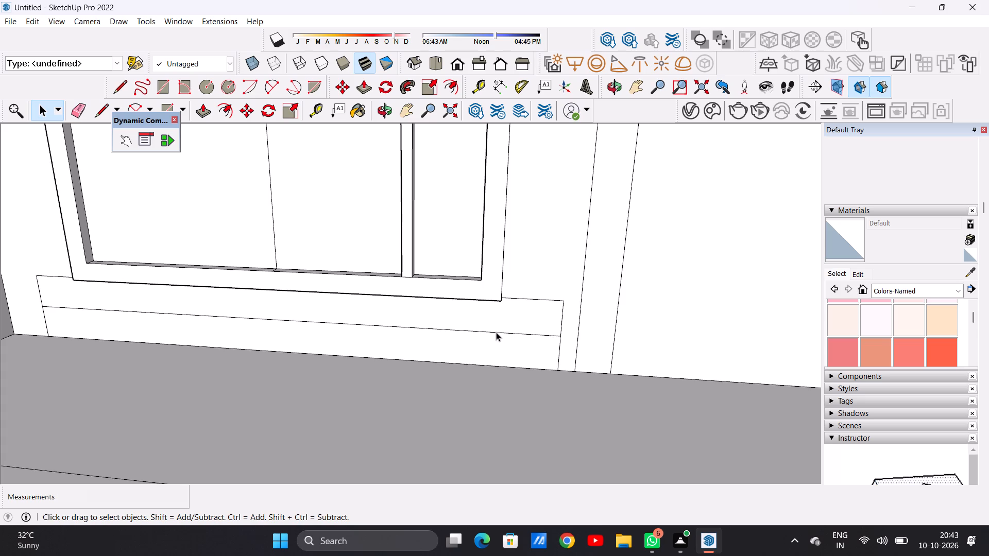
{"action": "left_click", "coordinate": [496, 332]}
{"action": "key", "text": "Delete"}
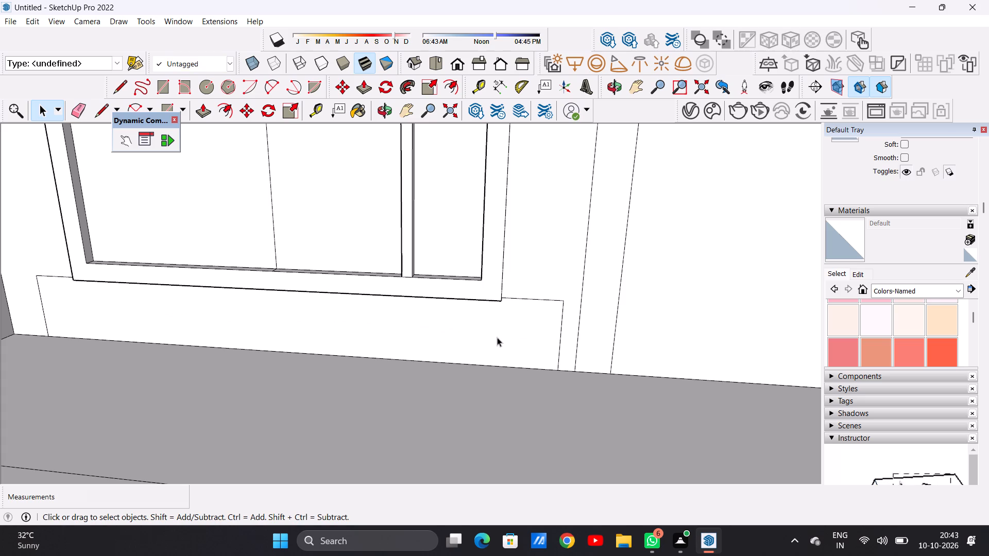
Divide the base rectangle into three horizontal bands with two full-width lines, the upper one about 13' 13/16" long.
{"action": "key", "text": "l"}
{"action": "scroll", "coordinate": [485, 372], "scroll_direction": "down", "scroll_amount": 8}
{"action": "scroll", "coordinate": [286, 351], "scroll_direction": "up", "scroll_amount": 3}
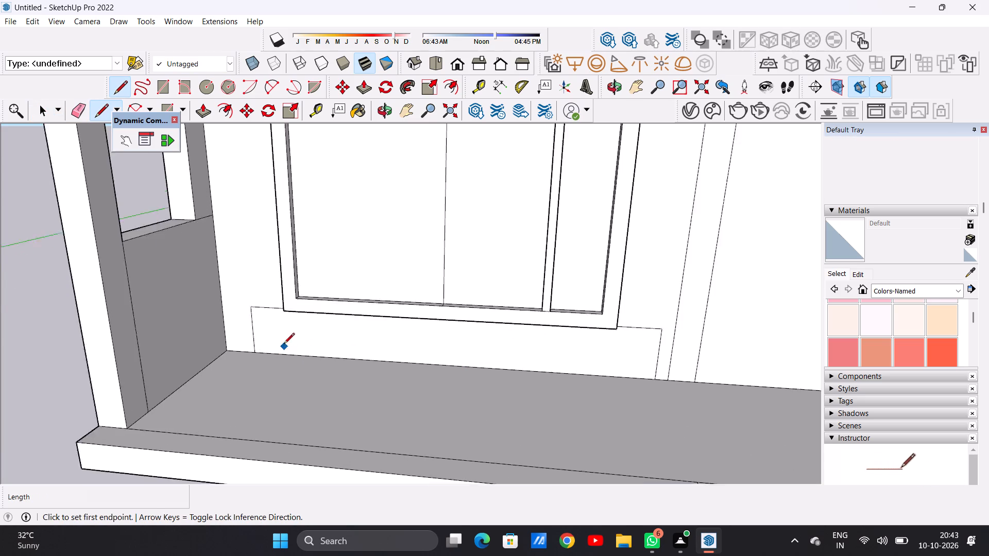
{"action": "scroll", "coordinate": [284, 344], "scroll_direction": "up", "scroll_amount": 7}
{"action": "left_click", "coordinate": [226, 305]}
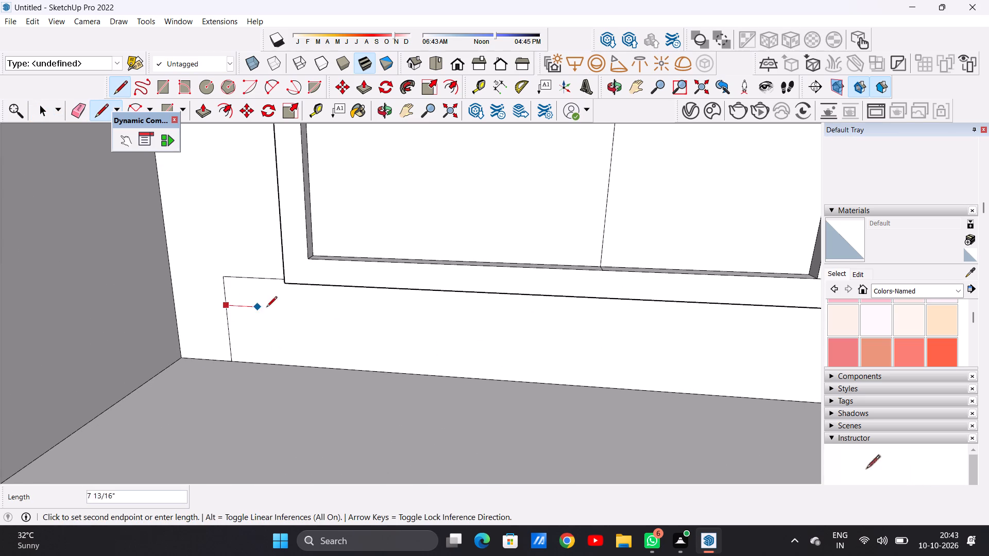
{"action": "scroll", "coordinate": [318, 313], "scroll_direction": "down", "scroll_amount": 7}
{"action": "scroll", "coordinate": [497, 333], "scroll_direction": "down", "scroll_amount": 2}
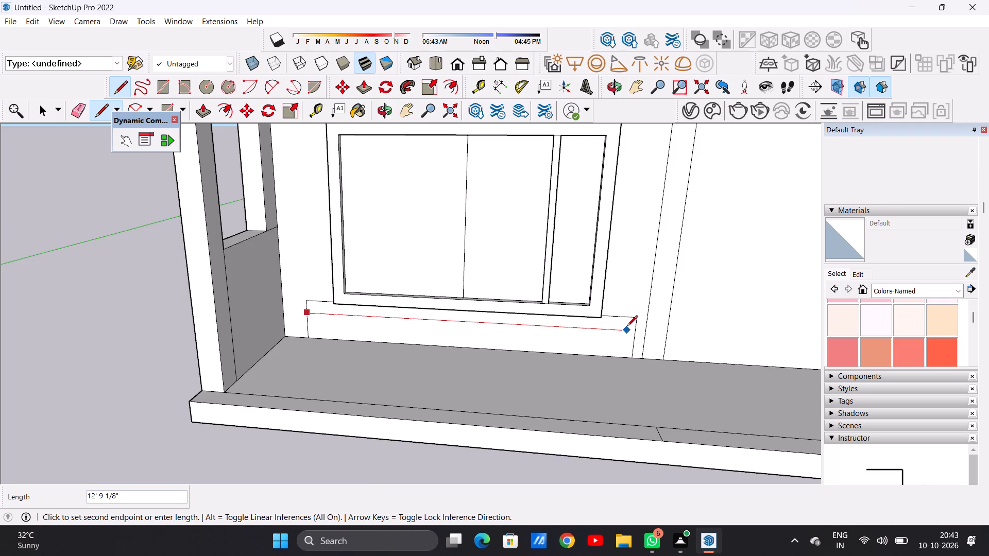
{"action": "scroll", "coordinate": [627, 327], "scroll_direction": "up", "scroll_amount": 3}
{"action": "left_click", "coordinate": [635, 334]}
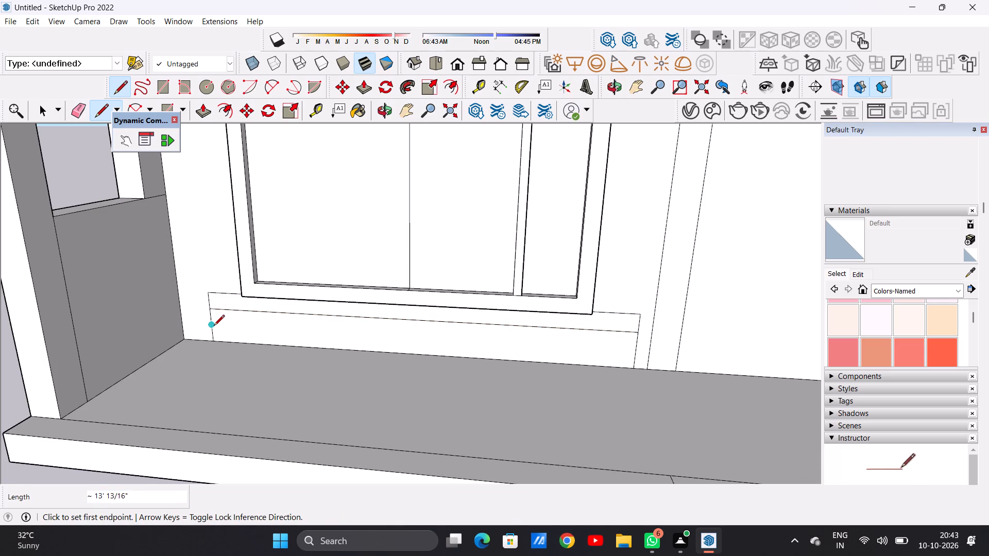
{"action": "left_click", "coordinate": [211, 326]}
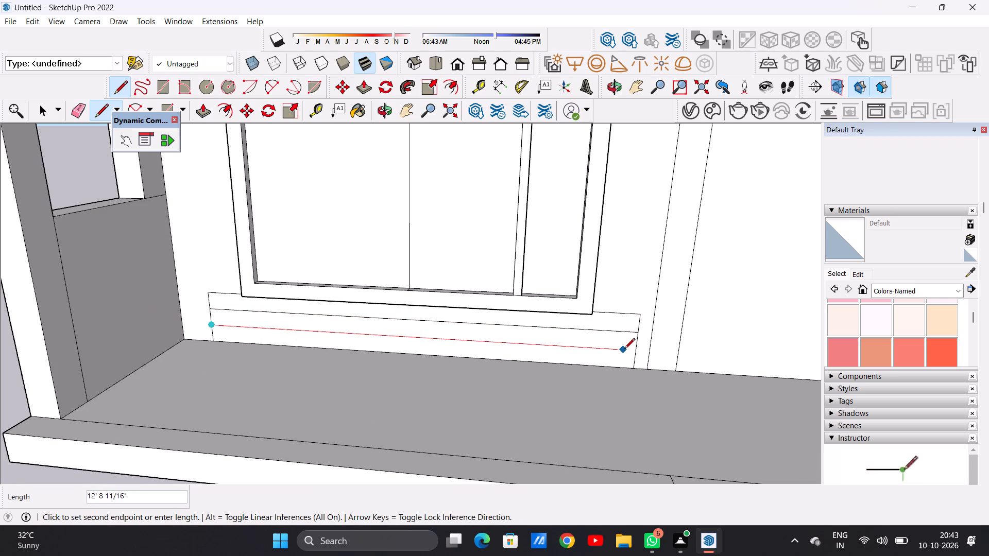
{"action": "left_click", "coordinate": [634, 355]}
{"action": "key", "text": "space"}
Push/Pull the lowest base band outward from the wall by about 2' 7 9/16" as the bottom step.
{"action": "scroll", "coordinate": [485, 367], "scroll_direction": "down", "scroll_amount": 8}
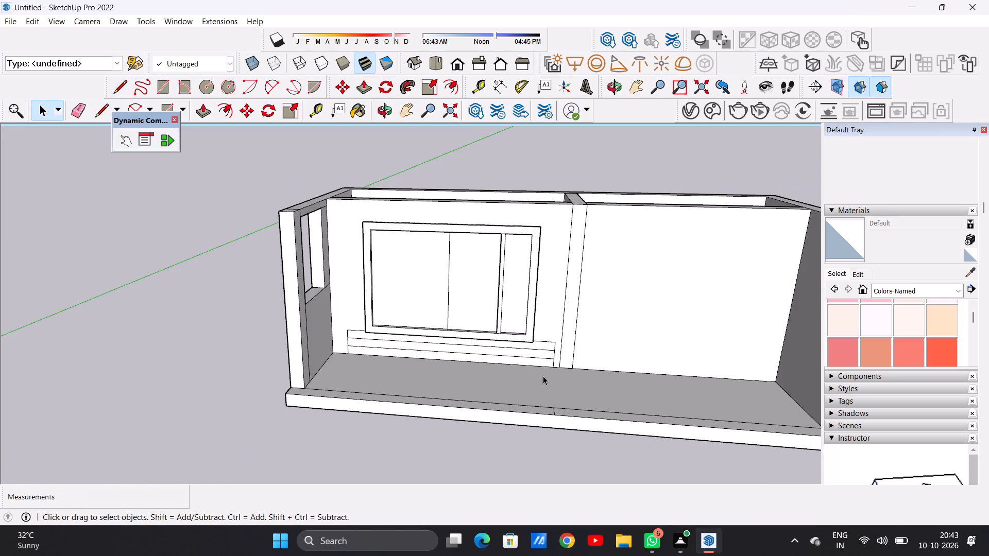
{"action": "middle_click_drag", "start_coordinate": [516, 387], "coordinate": [369, 389]}
{"action": "scroll", "coordinate": [565, 397], "scroll_direction": "up", "scroll_amount": 6}
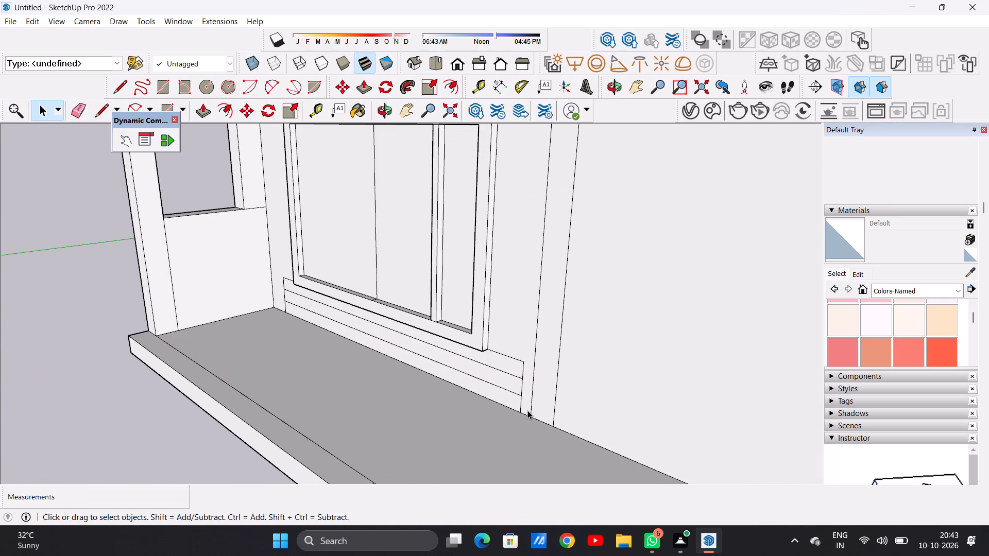
{"action": "key", "text": "p"}
{"action": "scroll", "coordinate": [514, 404], "scroll_direction": "up", "scroll_amount": 3}
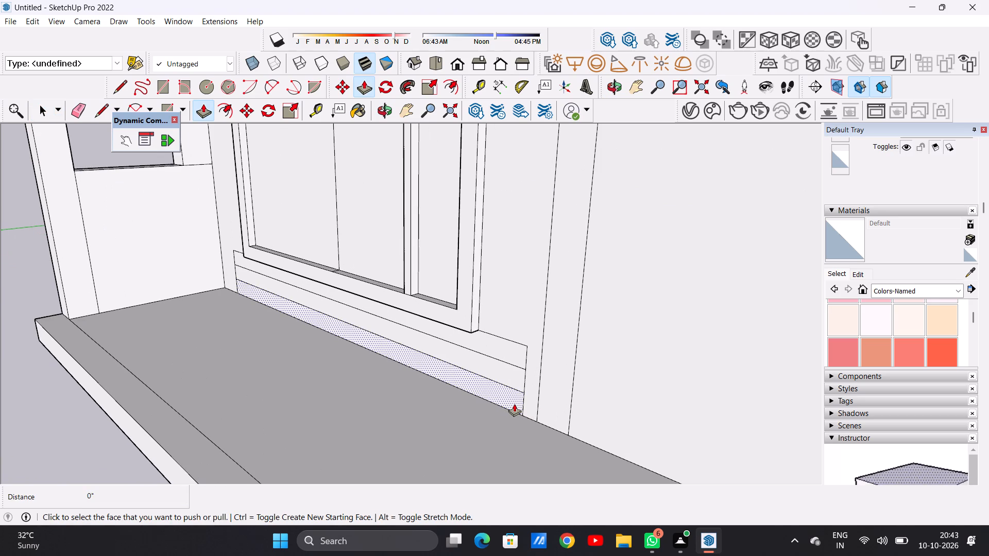
{"action": "left_click", "coordinate": [514, 404]}
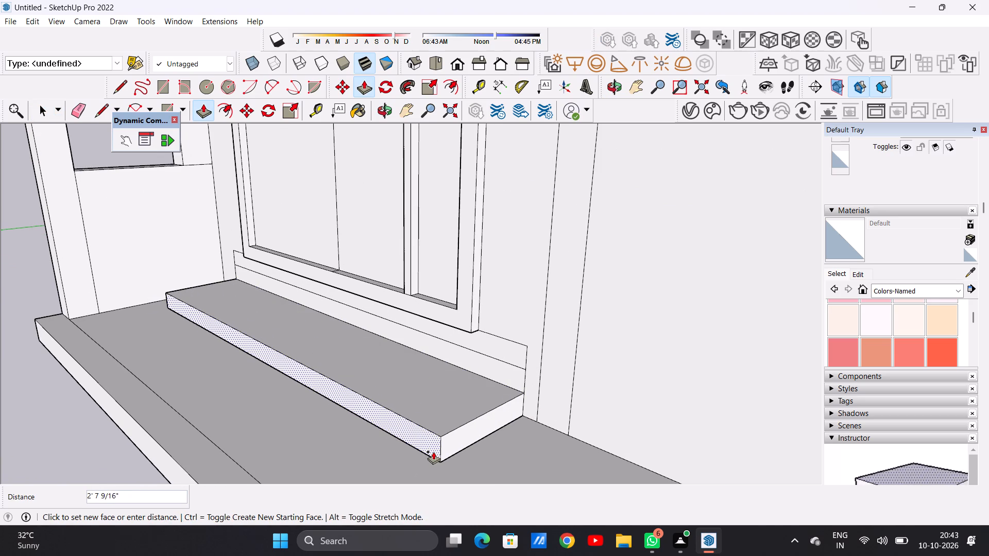
{"action": "left_click", "coordinate": [433, 451]}
Push/Pull the middle base band outward by about 1' 11 11/16" as the second step.
{"action": "left_click", "coordinate": [512, 373]}
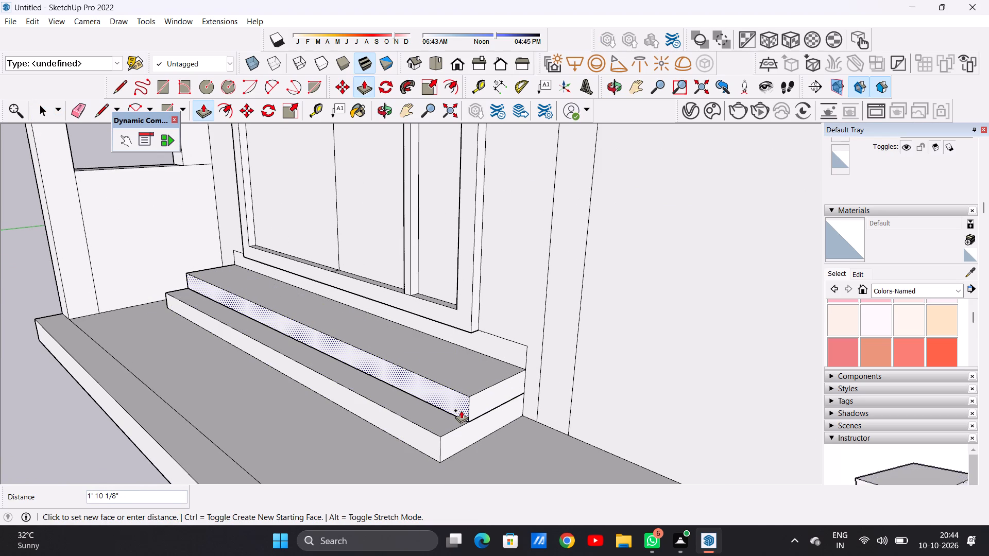
{"action": "left_click", "coordinate": [458, 415]}
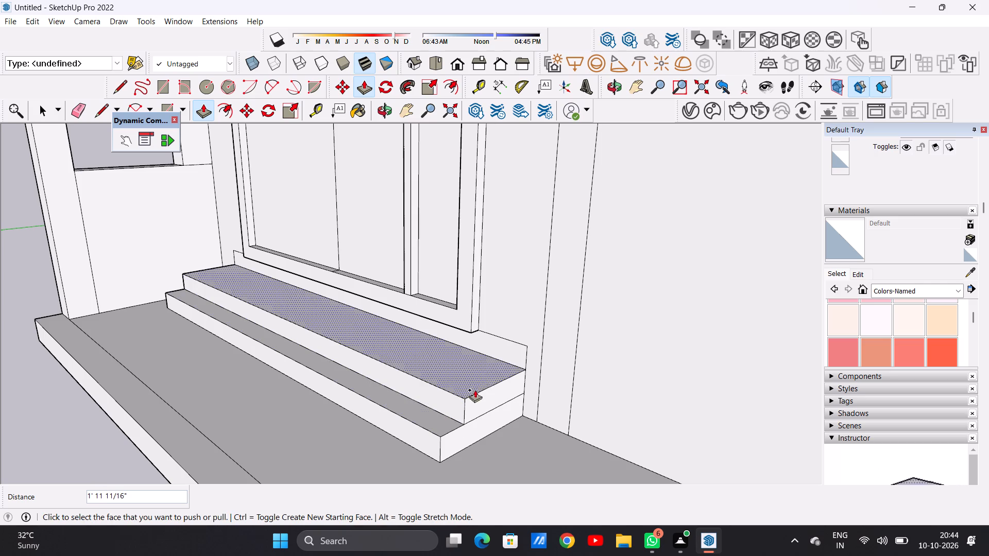
Push/Pull the top base band outward by about 1' 2 7/16" as the uppermost step.
{"action": "left_click", "coordinate": [510, 346]}
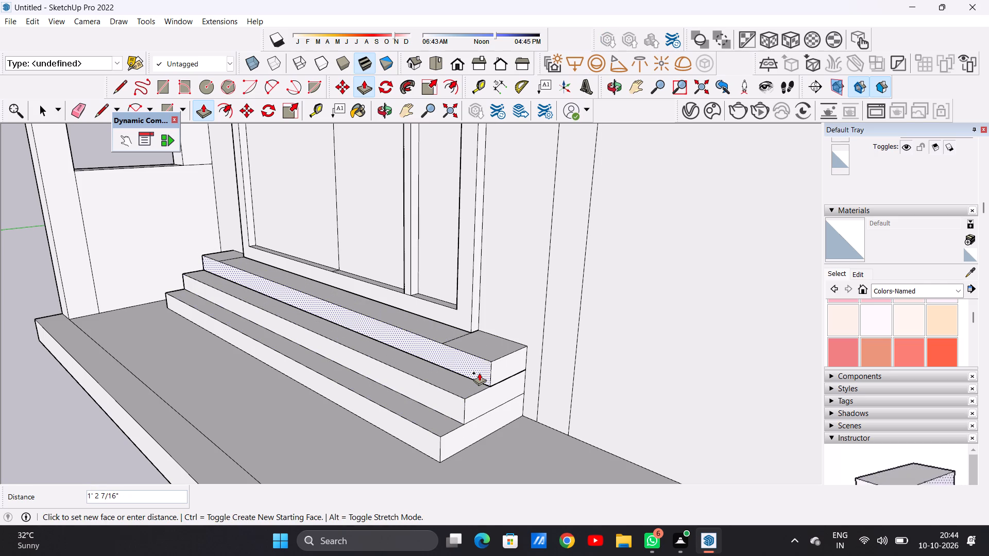
{"action": "left_click", "coordinate": [478, 374]}
{"action": "key", "text": "space"}
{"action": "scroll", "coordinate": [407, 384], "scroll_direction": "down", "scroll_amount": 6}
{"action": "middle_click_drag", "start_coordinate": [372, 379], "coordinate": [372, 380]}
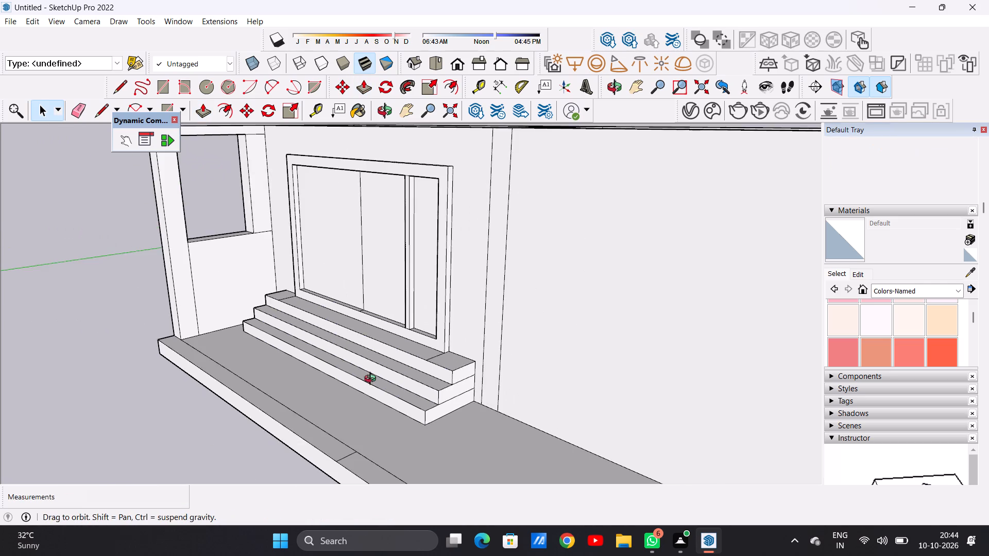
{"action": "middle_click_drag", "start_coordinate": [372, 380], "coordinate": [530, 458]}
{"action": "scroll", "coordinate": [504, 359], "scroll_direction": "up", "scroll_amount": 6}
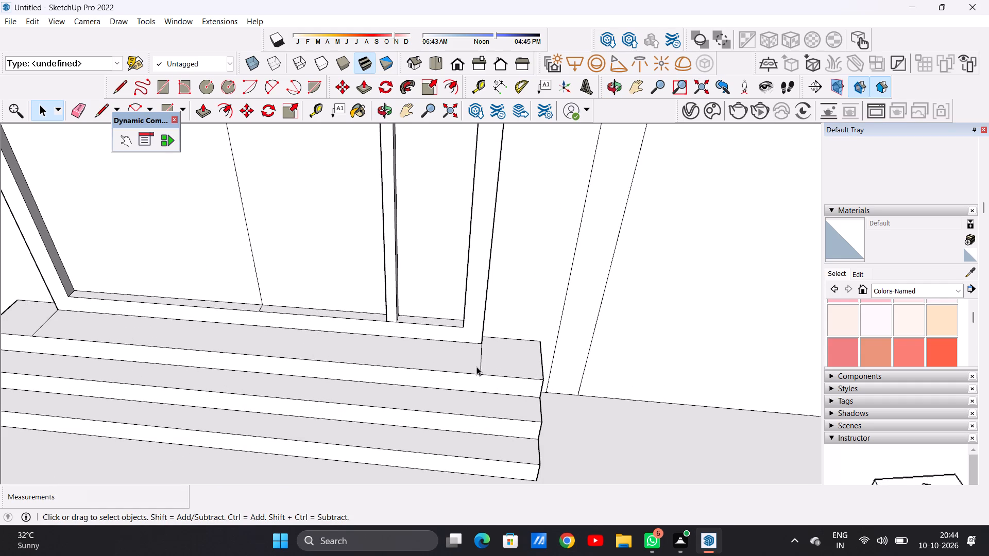
Erase the two short leftover edges crossing the top step's tread at both lower corners of the framed panel.
{"action": "key", "text": "e"}
{"action": "scroll", "coordinate": [473, 361], "scroll_direction": "up", "scroll_amount": 3}
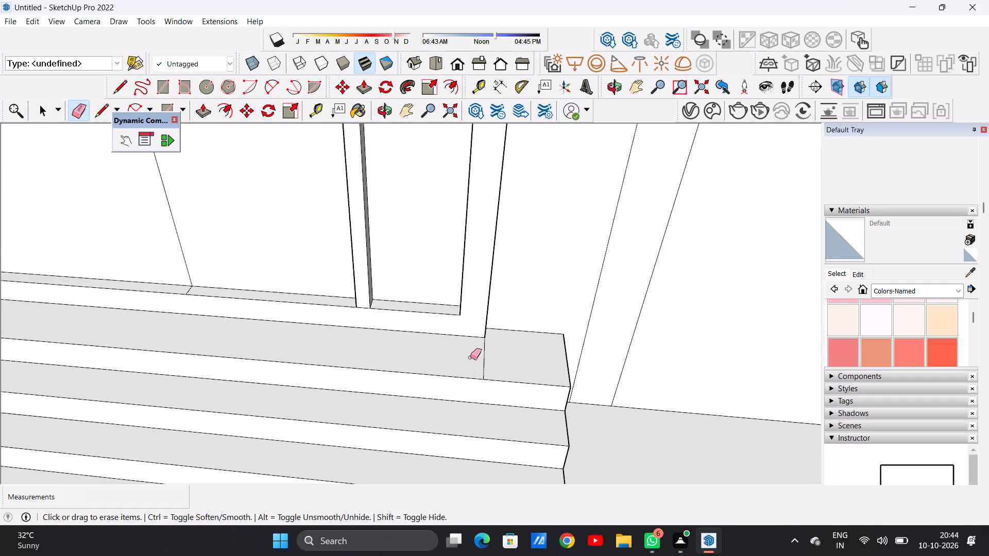
{"action": "left_click_drag", "start_coordinate": [470, 358], "coordinate": [500, 363]}
{"action": "scroll", "coordinate": [511, 381], "scroll_direction": "down", "scroll_amount": 11}
{"action": "scroll", "coordinate": [276, 342], "scroll_direction": "up", "scroll_amount": 10}
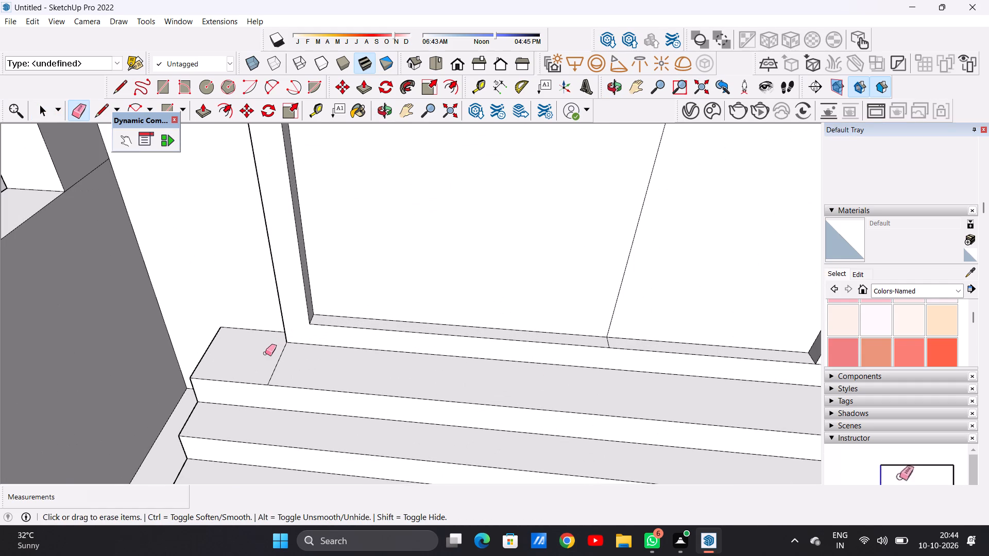
{"action": "left_click", "coordinate": [275, 355]}
{"action": "left_click_drag", "start_coordinate": [276, 356], "coordinate": [296, 361]}
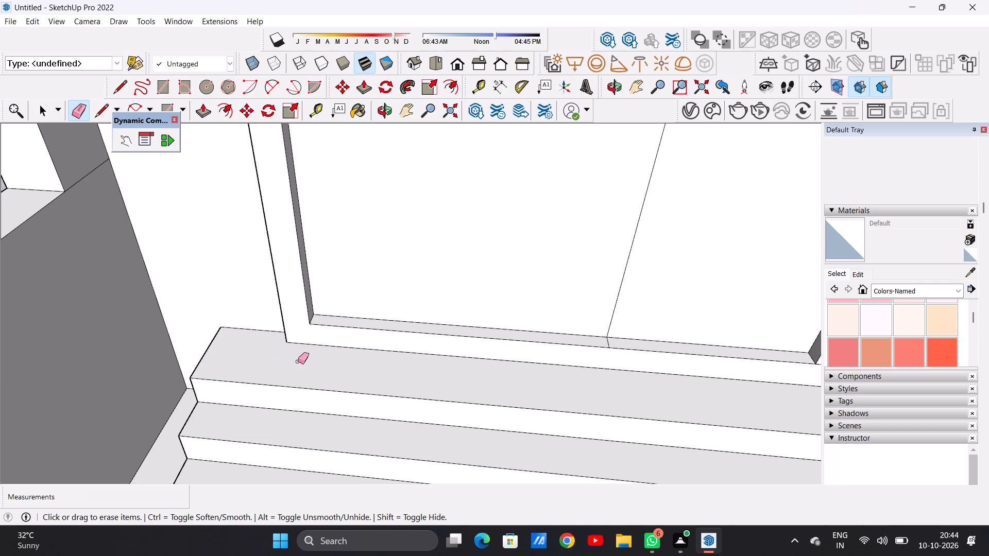
{"action": "key", "text": "space"}
Push/Pull the narrow vertical strip between the middle wall's two sections outward by about 8 11/16" as a pilaster.
{"action": "scroll", "coordinate": [298, 361], "scroll_direction": "down", "scroll_amount": 8}
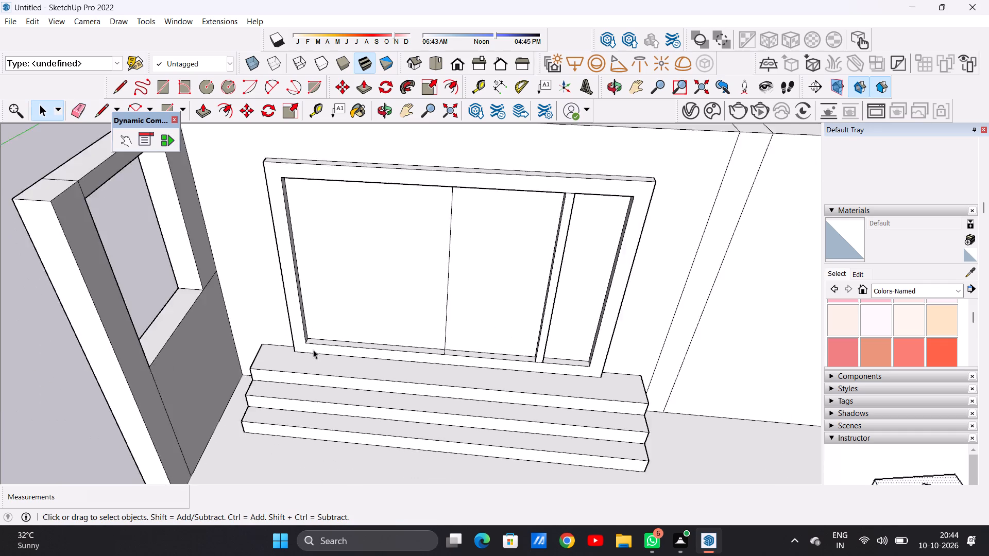
{"action": "scroll", "coordinate": [313, 350], "scroll_direction": "down", "scroll_amount": 7}
{"action": "middle_click_drag", "start_coordinate": [367, 410], "coordinate": [203, 322]}
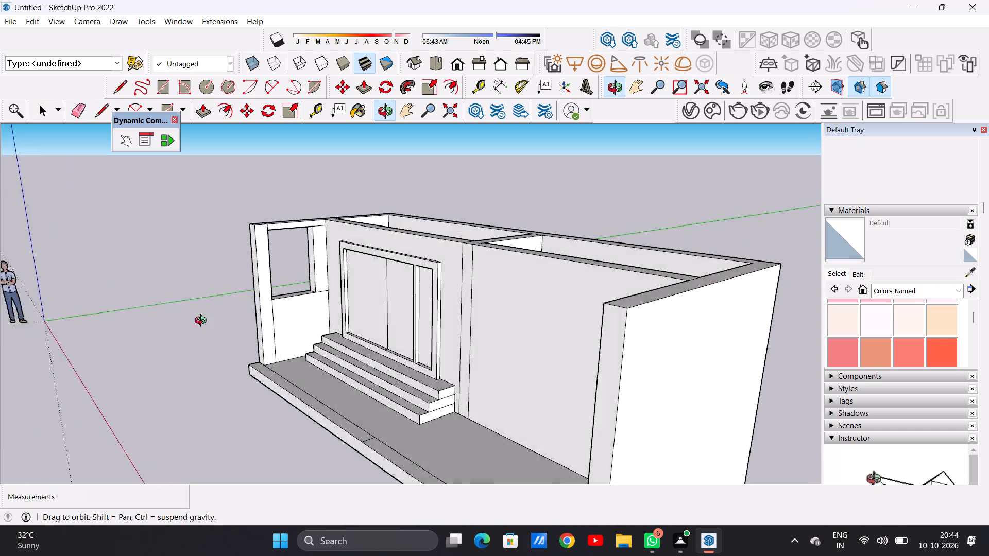
{"action": "middle_click_drag", "start_coordinate": [203, 322], "coordinate": [379, 334]}
{"action": "scroll", "coordinate": [379, 334], "scroll_direction": "up", "scroll_amount": 1}
{"action": "scroll", "coordinate": [374, 345], "scroll_direction": "down", "scroll_amount": 5}
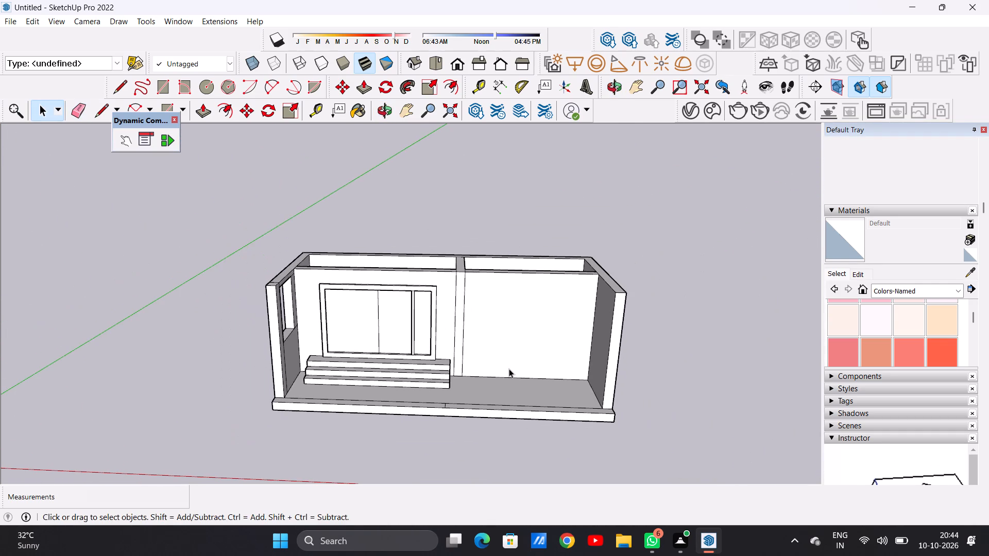
{"action": "middle_click_drag", "start_coordinate": [508, 364], "coordinate": [502, 345]}
{"action": "scroll", "coordinate": [502, 345], "scroll_direction": "up", "scroll_amount": 4}
{"action": "scroll", "coordinate": [411, 343], "scroll_direction": "down", "scroll_amount": 4}
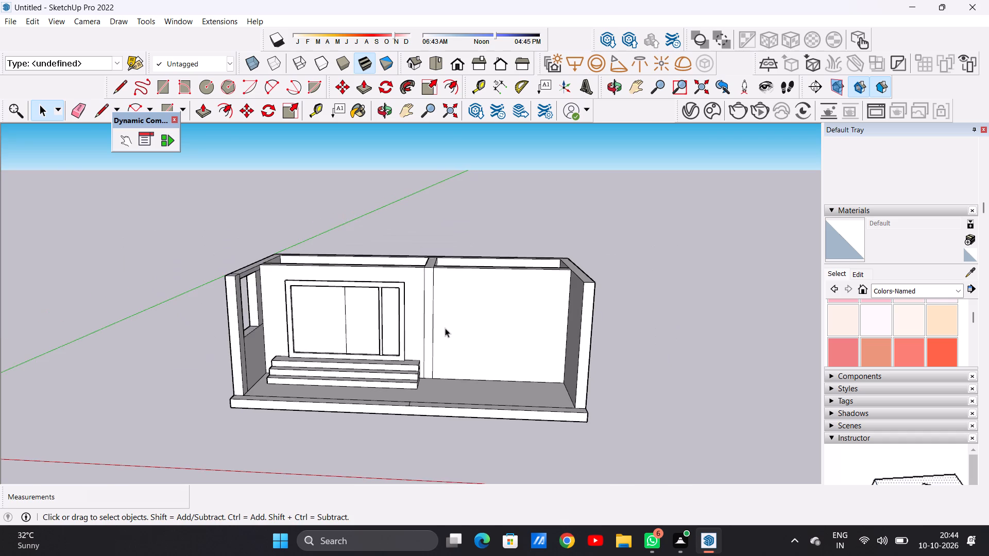
{"action": "middle_click_drag", "start_coordinate": [437, 336], "coordinate": [332, 400]}
{"action": "scroll", "coordinate": [405, 322], "scroll_direction": "up", "scroll_amount": 4}
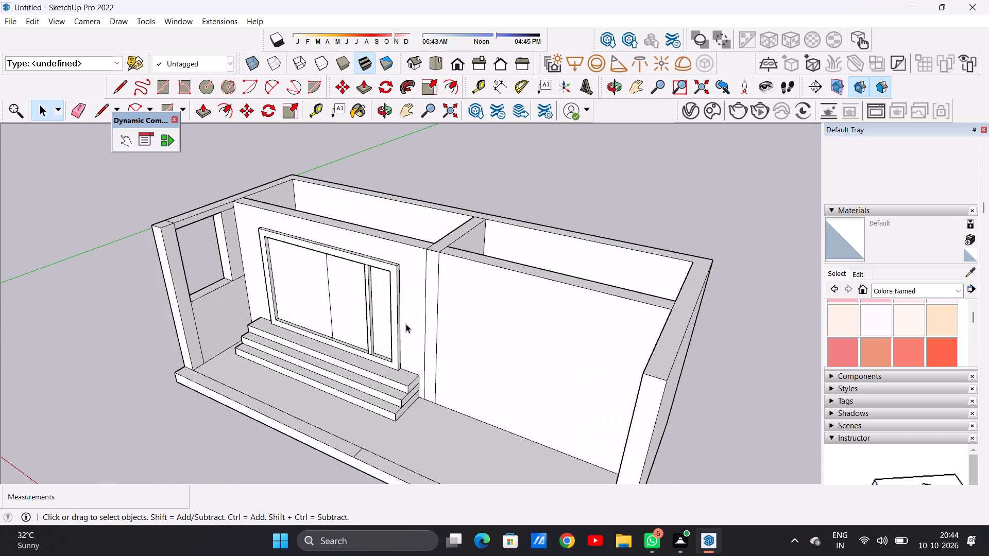
{"action": "key", "text": "p"}
{"action": "scroll", "coordinate": [427, 313], "scroll_direction": "up", "scroll_amount": 3}
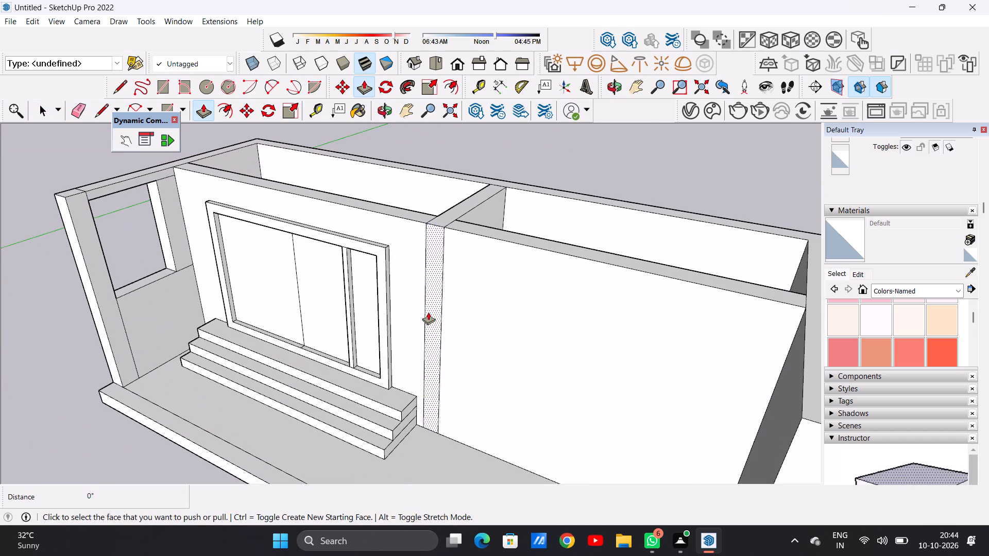
{"action": "left_click", "coordinate": [428, 312]}
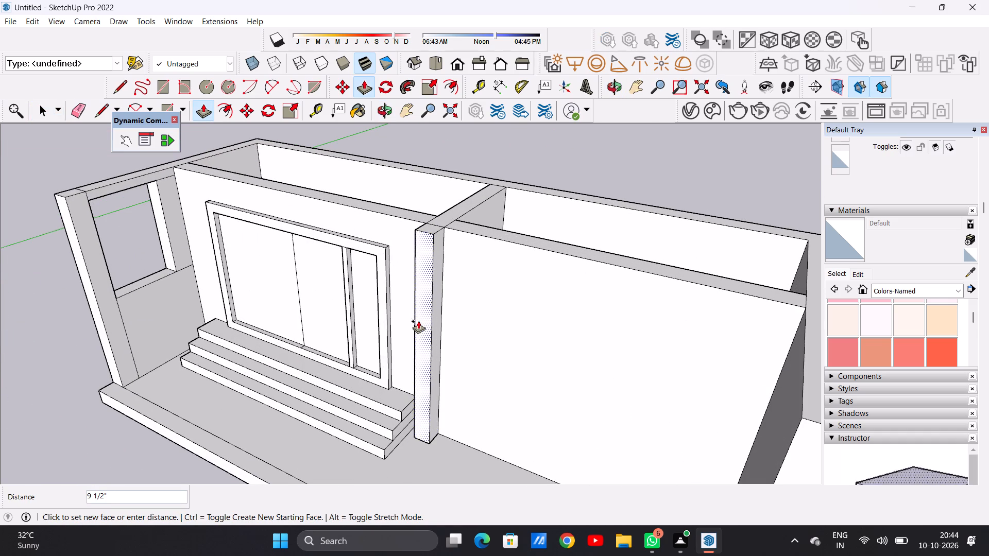
{"action": "left_click", "coordinate": [423, 324]}
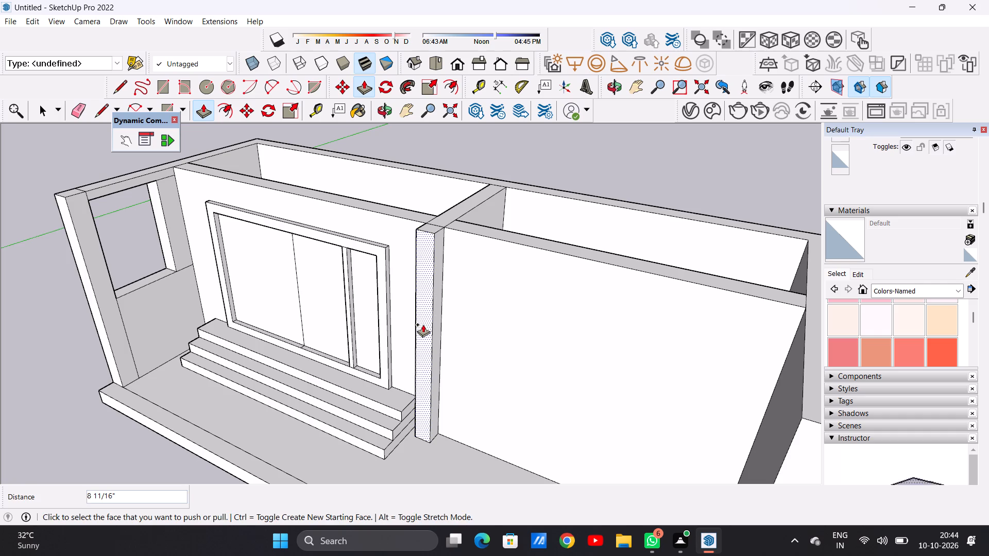
{"action": "key", "text": "space"}
{"action": "scroll", "coordinate": [396, 349], "scroll_direction": "down", "scroll_amount": 11}
{"action": "middle_click_drag", "start_coordinate": [393, 381], "coordinate": [481, 356]}
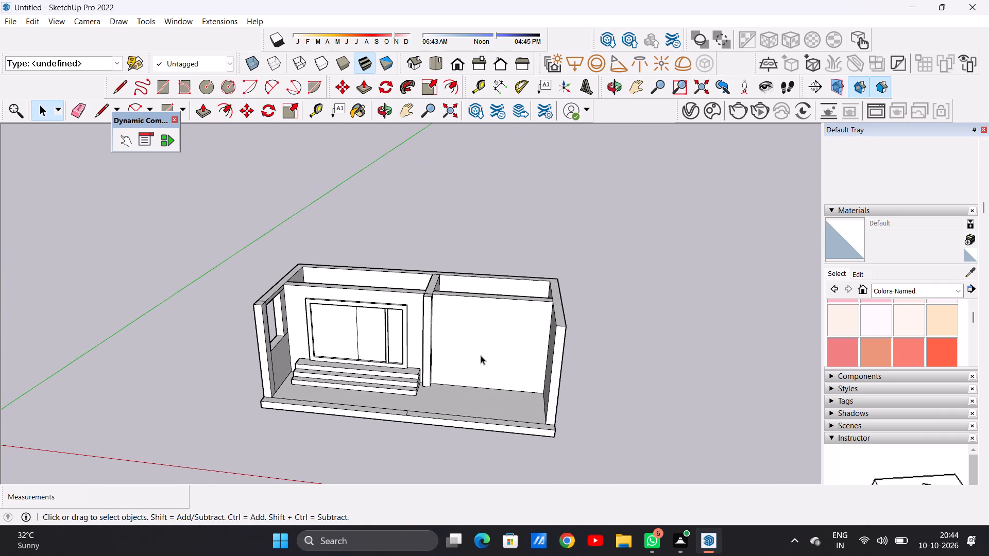
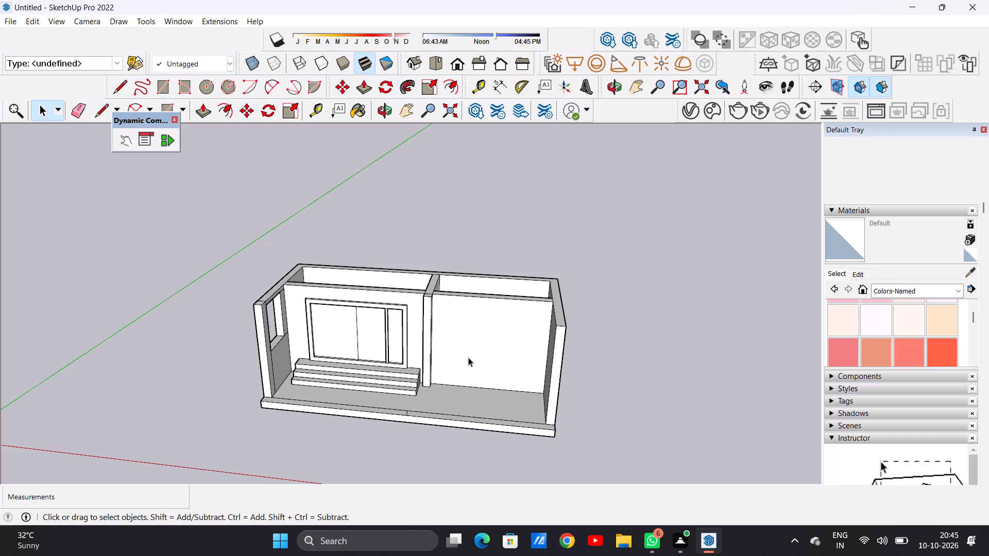
Draw a door rectangle about 5' 5 15/16" by 8' 10 11/16" on the blank middle-wall section beside the pilaster, starting at the floor edge.
{"action": "scroll", "coordinate": [455, 362], "scroll_direction": "down", "scroll_amount": 20}
{"action": "scroll", "coordinate": [455, 362], "scroll_direction": "down", "scroll_amount": 1}
{"action": "scroll", "coordinate": [481, 362], "scroll_direction": "up", "scroll_amount": 6}
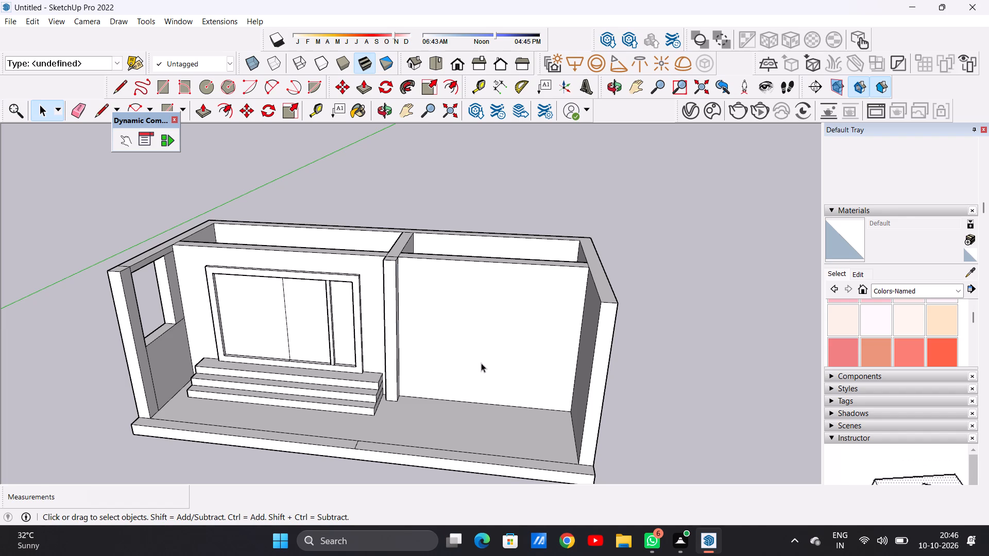
{"action": "middle_click_drag", "start_coordinate": [403, 371], "coordinate": [428, 345]}
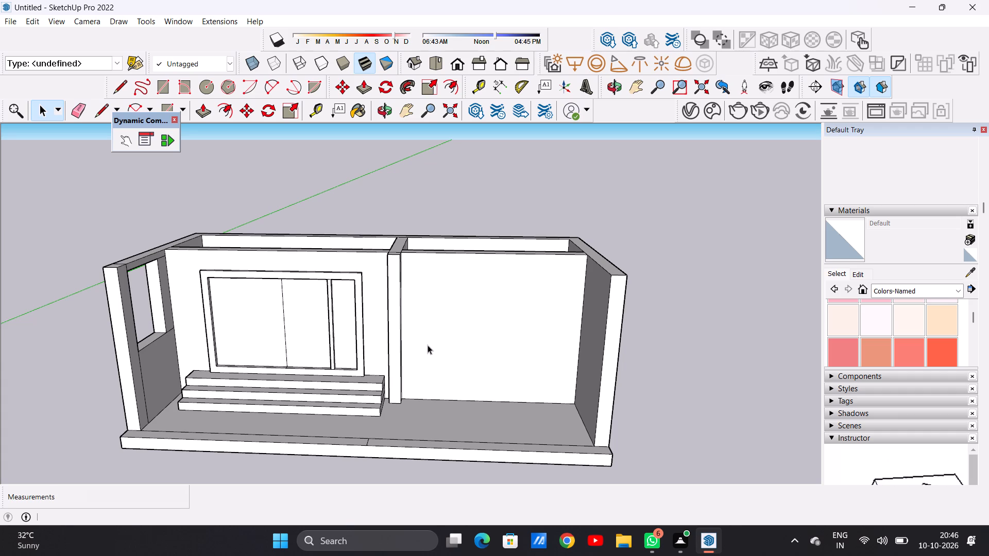
{"action": "scroll", "coordinate": [428, 345], "scroll_direction": "down", "scroll_amount": 6}
{"action": "middle_click_drag", "start_coordinate": [452, 355], "coordinate": [461, 310]}
{"action": "scroll", "coordinate": [471, 339], "scroll_direction": "up", "scroll_amount": 2}
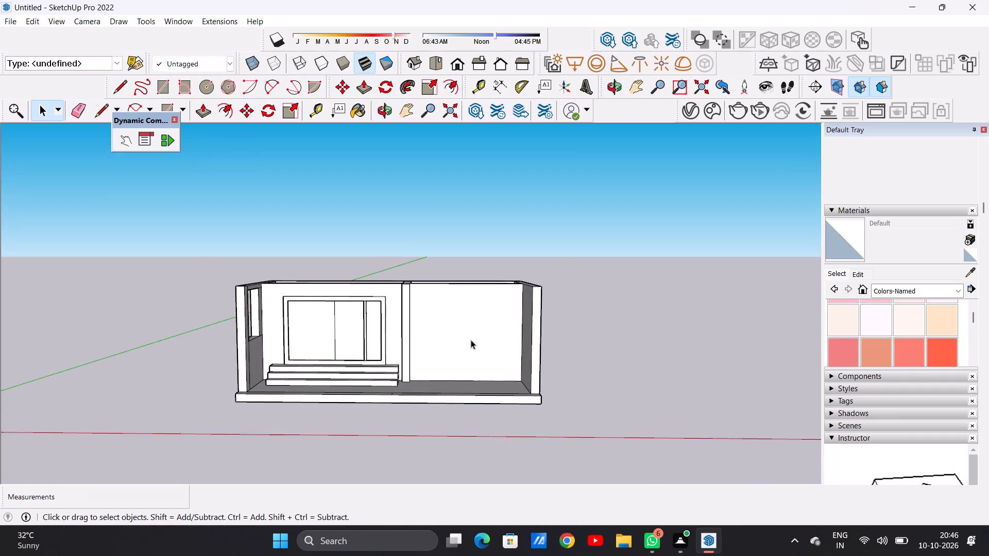
{"action": "scroll", "coordinate": [471, 340], "scroll_direction": "up", "scroll_amount": 2}
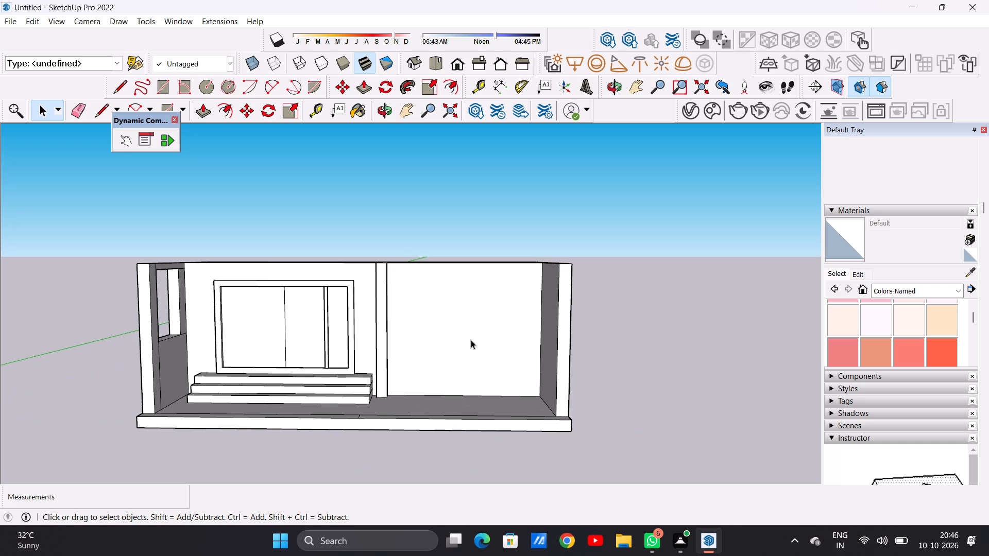
{"action": "scroll", "coordinate": [449, 329], "scroll_direction": "down", "scroll_amount": 5}
{"action": "middle_click_drag", "start_coordinate": [453, 329], "coordinate": [448, 386]}
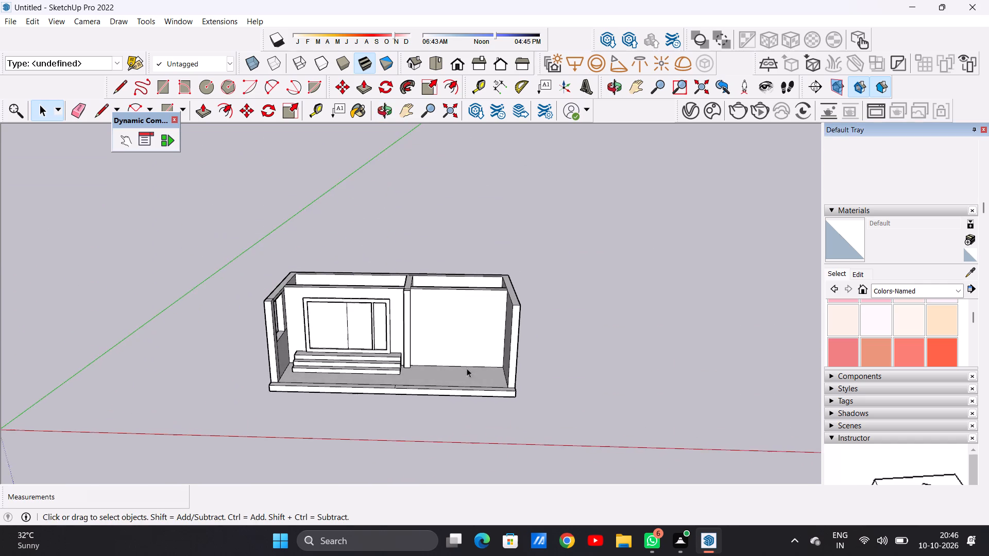
{"action": "scroll", "coordinate": [472, 363], "scroll_direction": "up", "scroll_amount": 2}
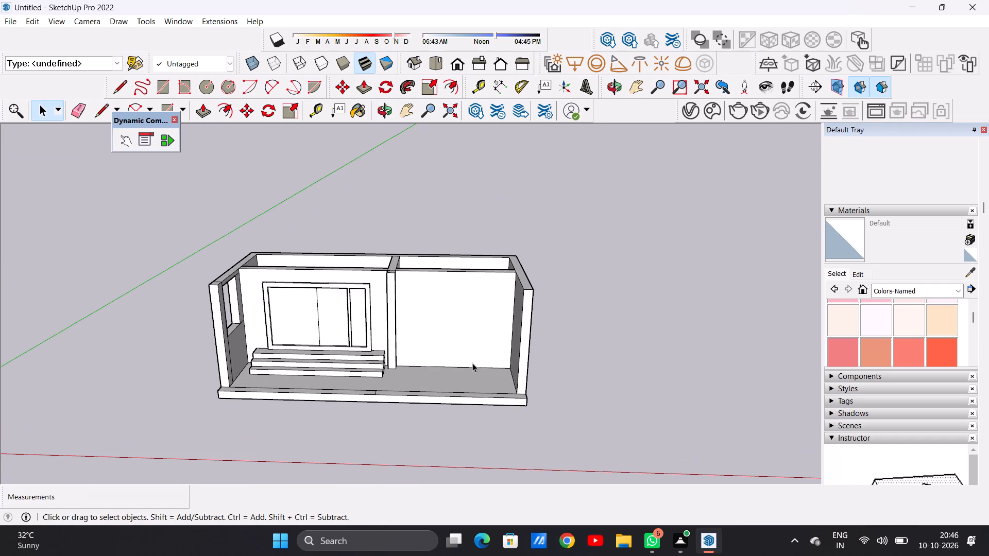
{"action": "key", "text": "r"}
{"action": "scroll", "coordinate": [447, 365], "scroll_direction": "up", "scroll_amount": 6}
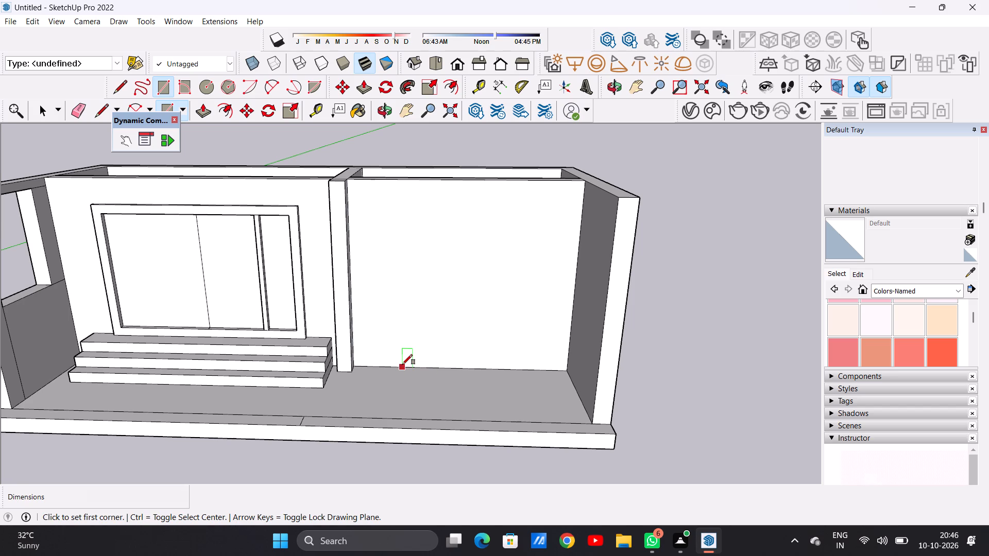
{"action": "left_click", "coordinate": [402, 364]}
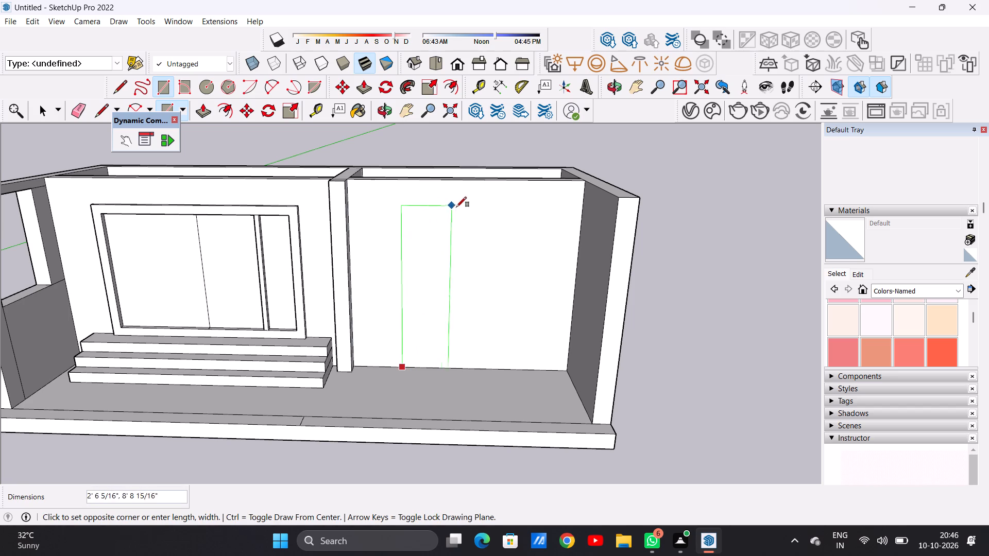
{"action": "left_click", "coordinate": [514, 202]}
{"action": "key", "text": "space"}
Offset the door rectangle's outline inward by about 6" to form the door frame.
{"action": "scroll", "coordinate": [466, 252], "scroll_direction": "down", "scroll_amount": 3}
{"action": "middle_click_drag", "start_coordinate": [473, 319], "coordinate": [461, 260]}
{"action": "scroll", "coordinate": [471, 248], "scroll_direction": "up", "scroll_amount": 3}
{"action": "key", "text": "o"}
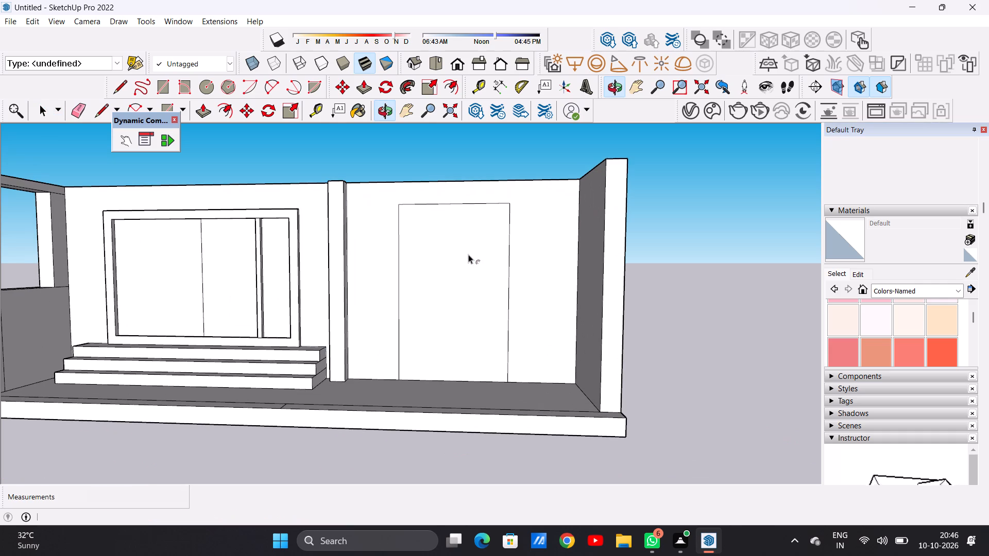
{"action": "key", "text": "f"}
{"action": "left_click", "coordinate": [433, 219]}
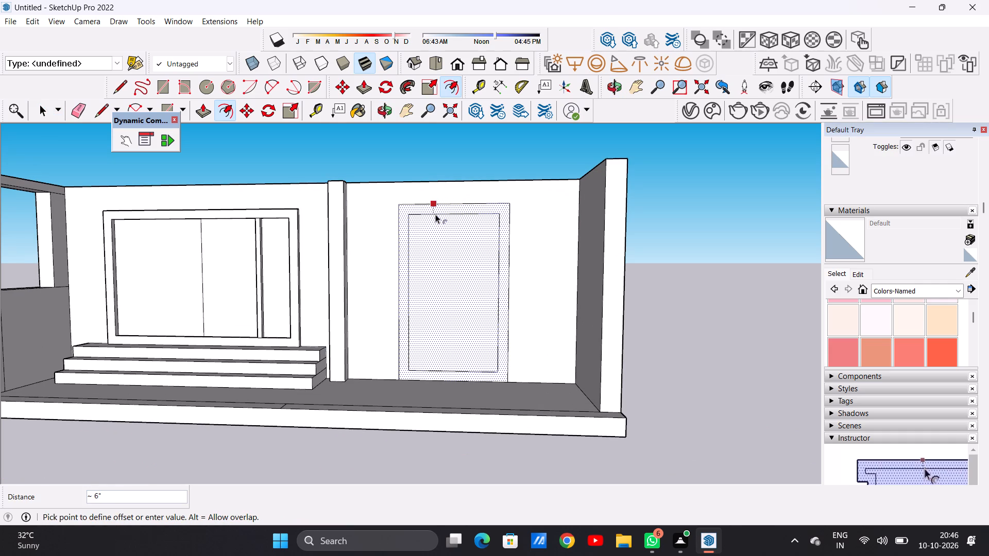
{"action": "left_click", "coordinate": [435, 215]}
{"action": "key", "text": "space"}
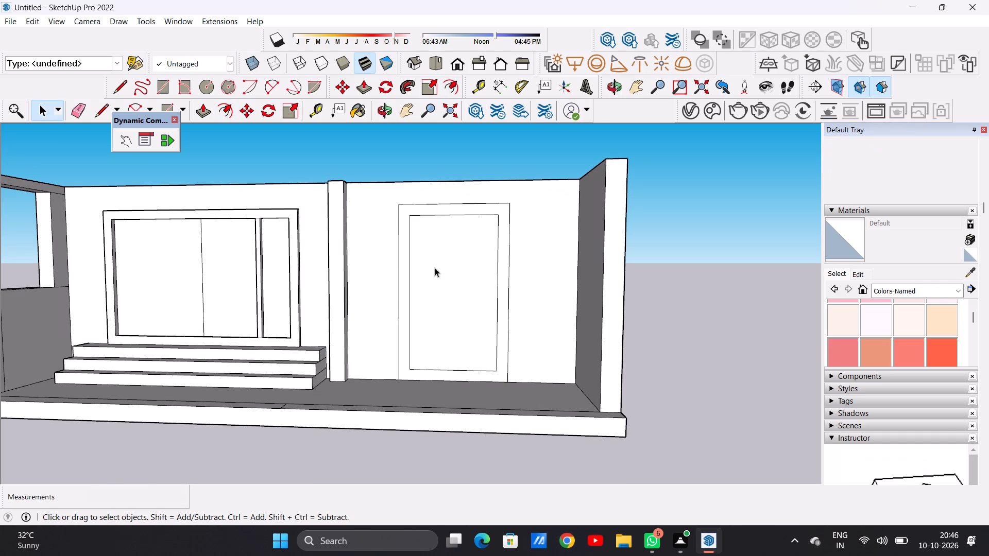
Draw a narrow upright handle rectangle about 2' 7/8" by 4 5/16" inside the door leaf, near its edge on the pilaster side.
{"action": "scroll", "coordinate": [436, 270], "scroll_direction": "down", "scroll_amount": 5}
{"action": "middle_click_drag", "start_coordinate": [438, 290], "coordinate": [447, 331]}
{"action": "scroll", "coordinate": [444, 290], "scroll_direction": "up", "scroll_amount": 4}
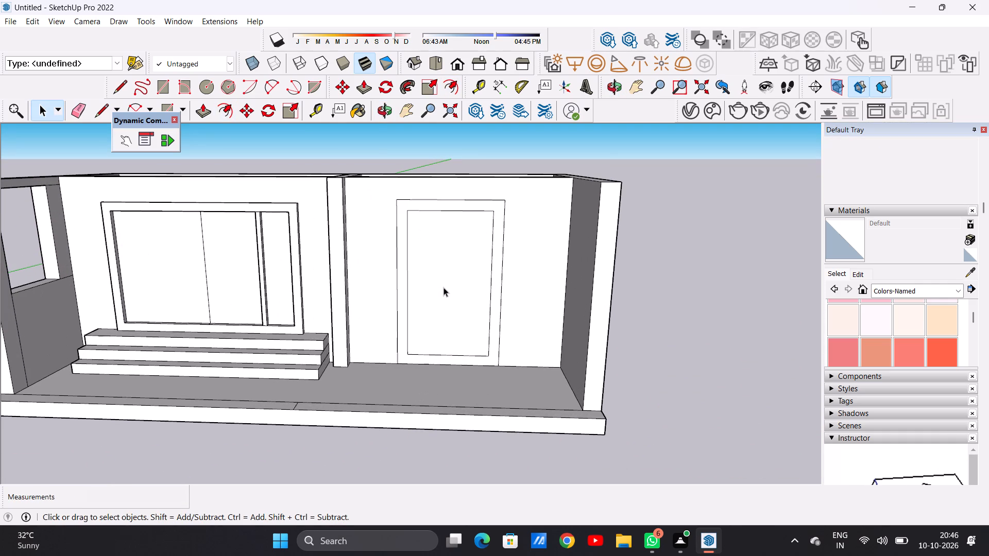
{"action": "key", "text": "r"}
{"action": "middle_click_drag", "start_coordinate": [438, 302], "coordinate": [447, 269]}
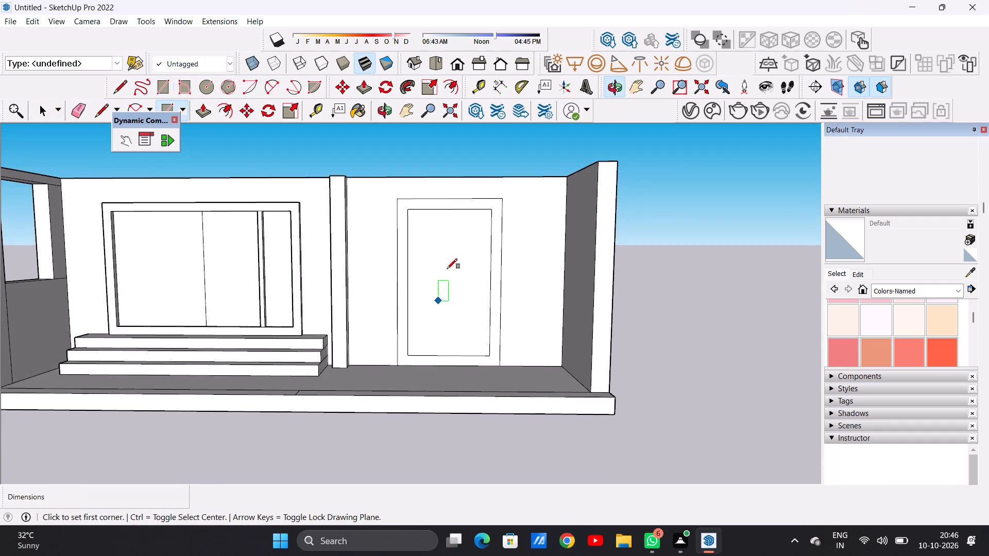
{"action": "scroll", "coordinate": [435, 268], "scroll_direction": "up", "scroll_amount": 2}
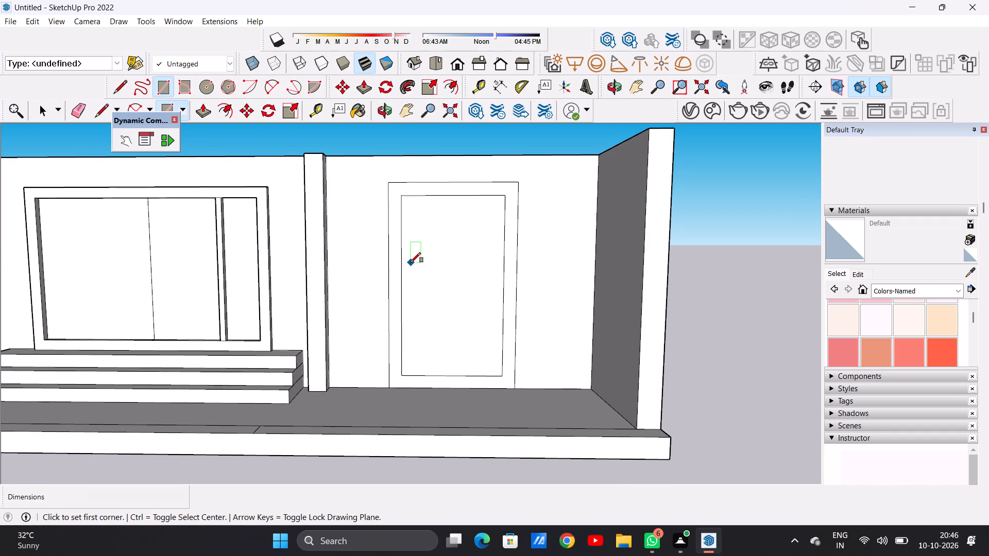
{"action": "left_click", "coordinate": [411, 263]}
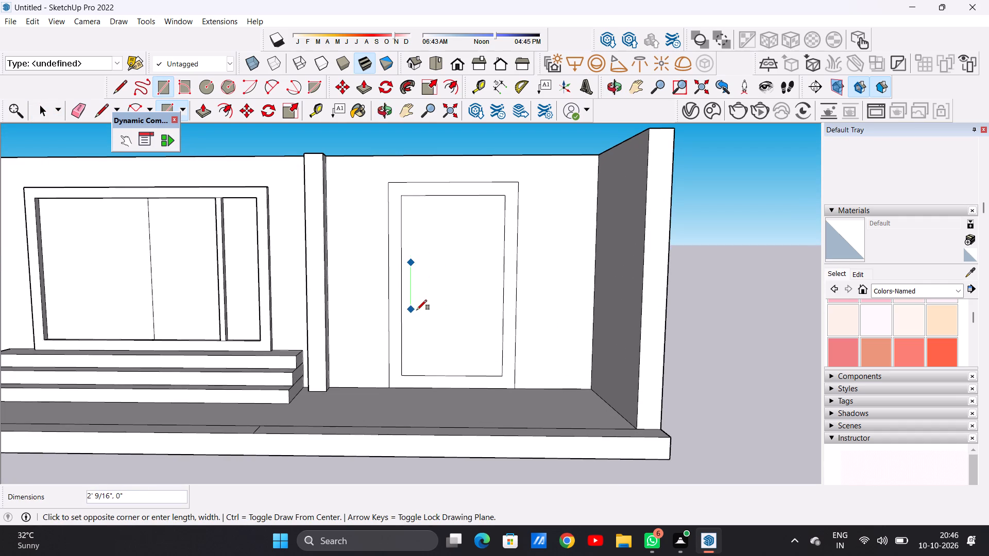
{"action": "left_click", "coordinate": [419, 310]}
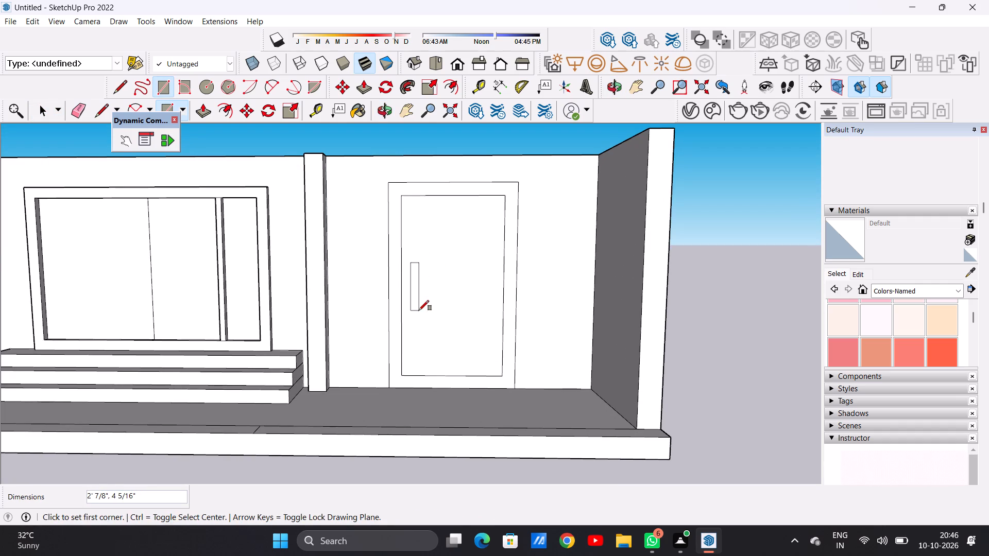
{"action": "key", "text": "space"}
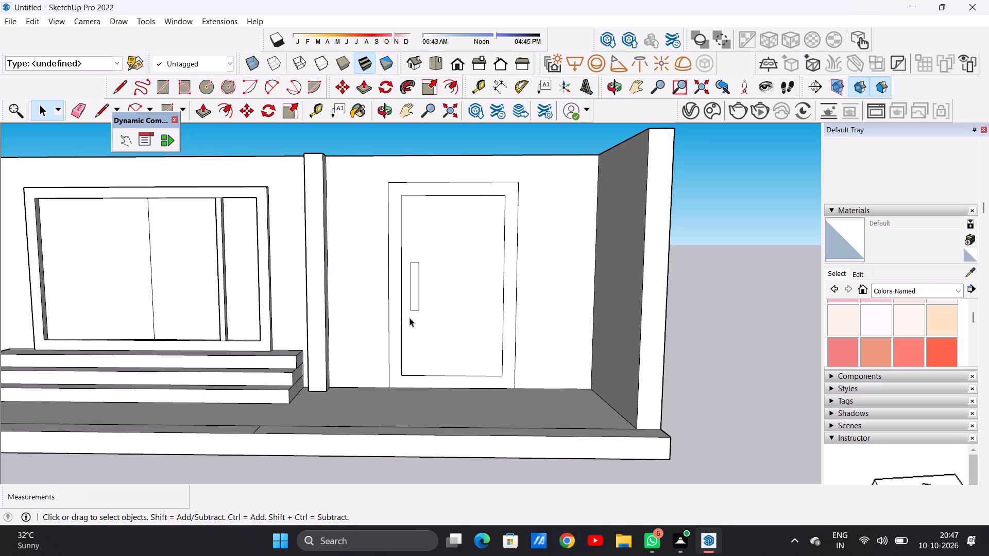
Examine the whole room model from several angles, including the new door outline, framed panel, steps and side-wall opening.
{"action": "scroll", "coordinate": [378, 299], "scroll_direction": "down", "scroll_amount": 6}
{"action": "scroll", "coordinate": [378, 299], "scroll_direction": "up", "scroll_amount": 1}
{"action": "scroll", "coordinate": [378, 297], "scroll_direction": "down", "scroll_amount": 14}
{"action": "scroll", "coordinate": [380, 294], "scroll_direction": "up", "scroll_amount": 1}
{"action": "scroll", "coordinate": [397, 298], "scroll_direction": "down", "scroll_amount": 10}
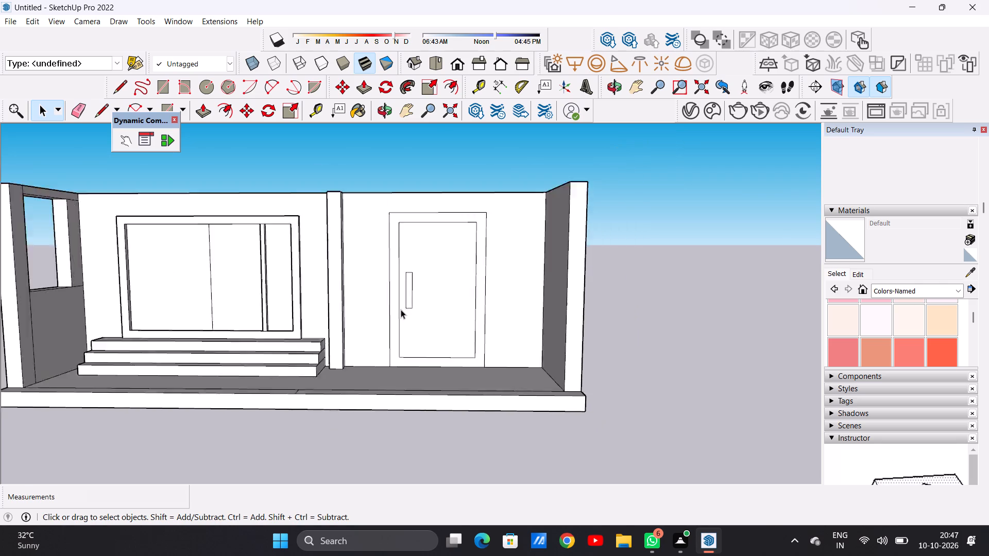
{"action": "scroll", "coordinate": [401, 309], "scroll_direction": "down", "scroll_amount": 10}
{"action": "scroll", "coordinate": [405, 303], "scroll_direction": "up", "scroll_amount": 13}
{"action": "middle_click_drag", "start_coordinate": [396, 282], "coordinate": [329, 309]}
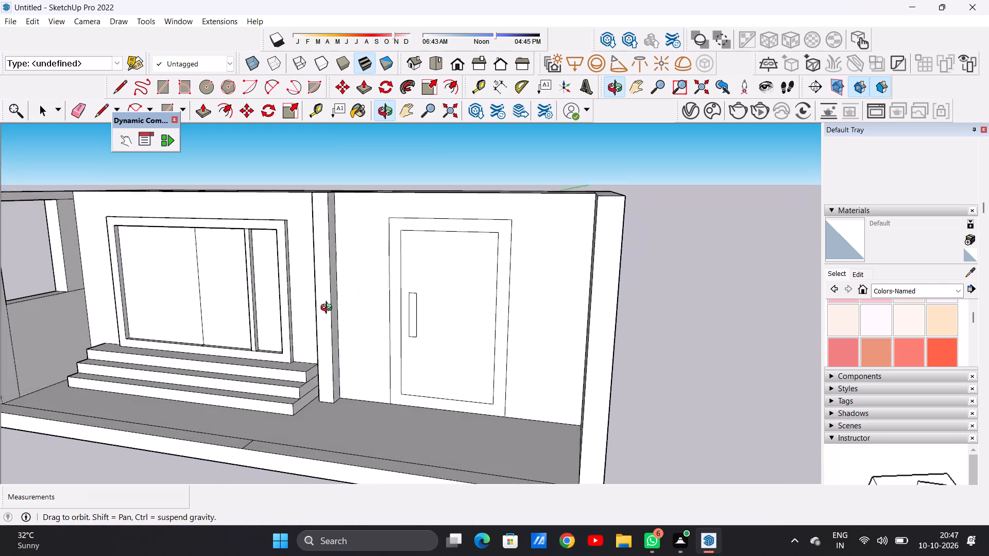
{"action": "middle_click_drag", "start_coordinate": [329, 309], "coordinate": [370, 309]}
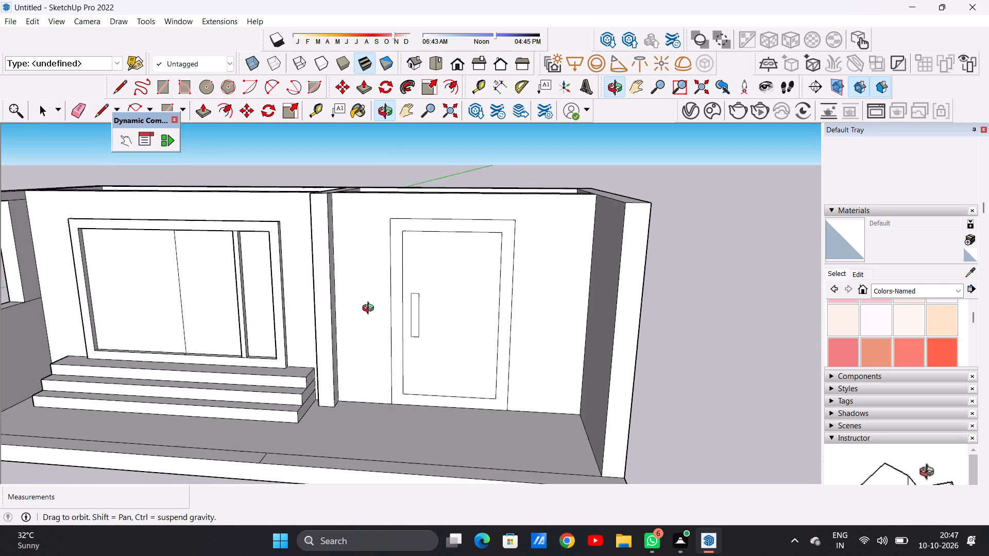
{"action": "middle_click_drag", "start_coordinate": [370, 309], "coordinate": [380, 305]}
{"action": "scroll", "coordinate": [431, 314], "scroll_direction": "down", "scroll_amount": 8}
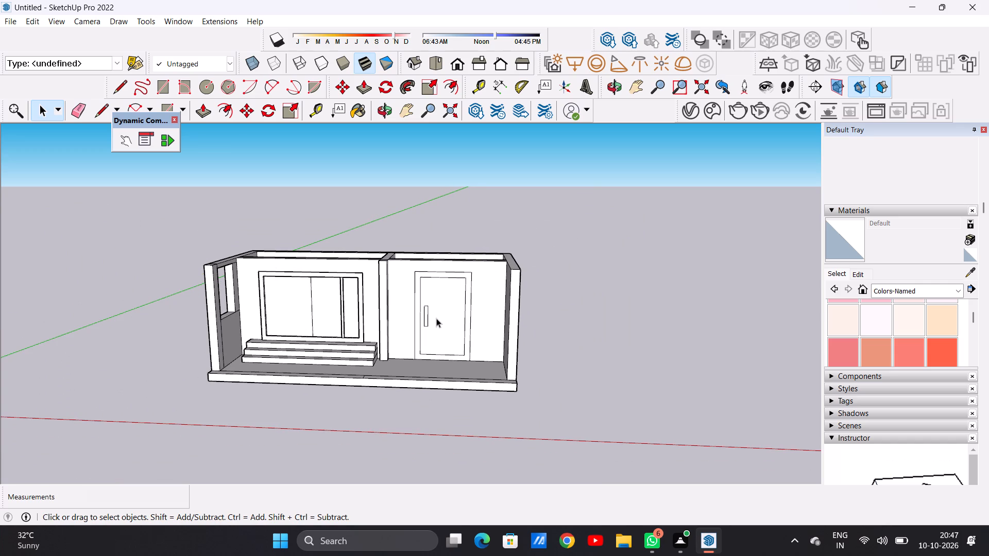
{"action": "scroll", "coordinate": [436, 318], "scroll_direction": "down", "scroll_amount": 7}
{"action": "middle_click_drag", "start_coordinate": [437, 325], "coordinate": [452, 392]}
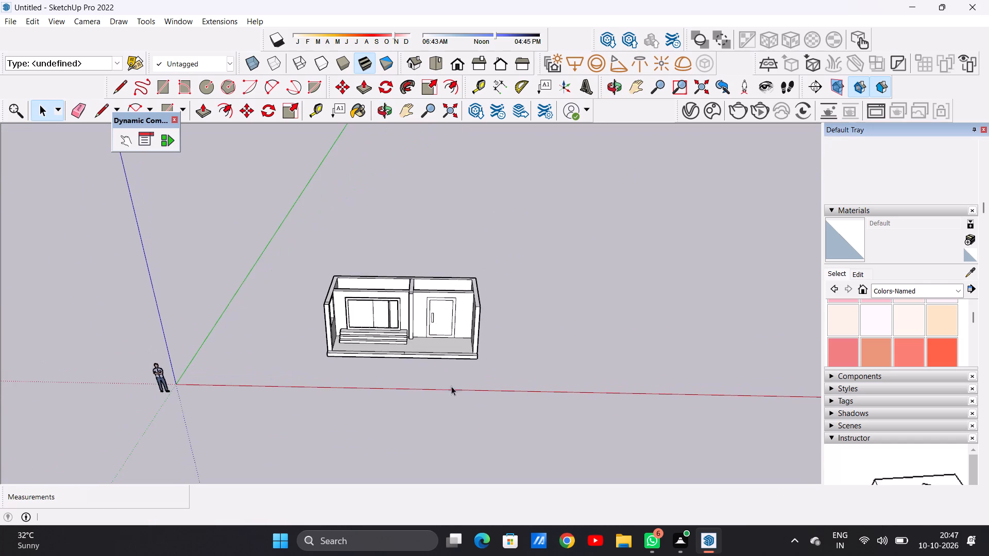
{"action": "scroll", "coordinate": [455, 340], "scroll_direction": "up", "scroll_amount": 1}
{"action": "middle_click_drag", "start_coordinate": [447, 356], "coordinate": [421, 419]}
{"action": "scroll", "coordinate": [396, 288], "scroll_direction": "up", "scroll_amount": 8}
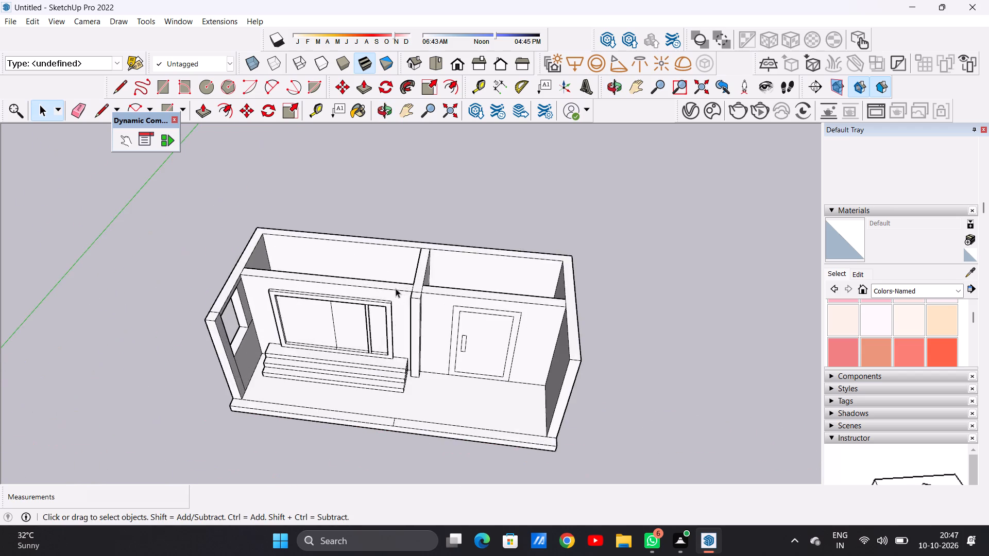
{"action": "scroll", "coordinate": [396, 288], "scroll_direction": "up", "scroll_amount": 4}
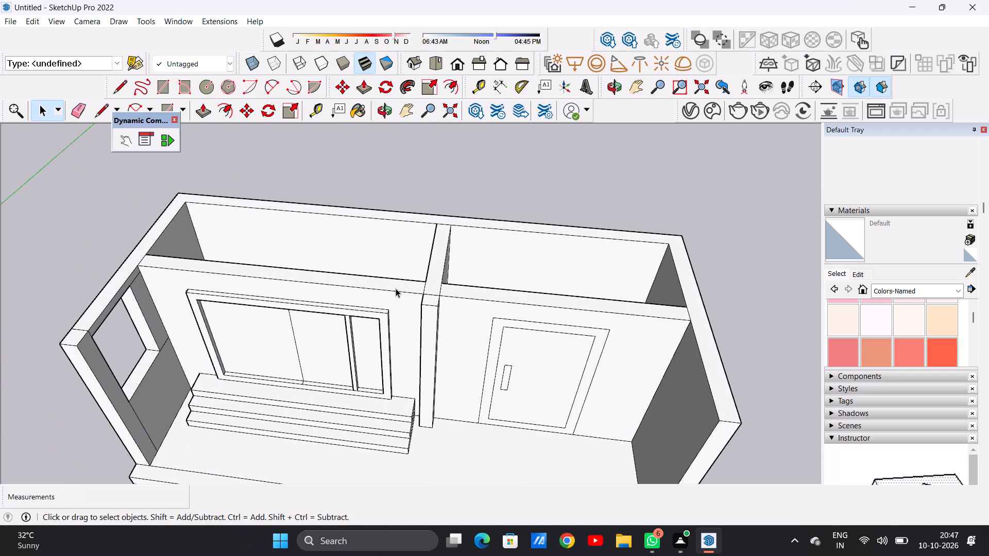
{"action": "scroll", "coordinate": [396, 288], "scroll_direction": "down", "scroll_amount": 8}
{"action": "middle_click_drag", "start_coordinate": [384, 331], "coordinate": [518, 333]}
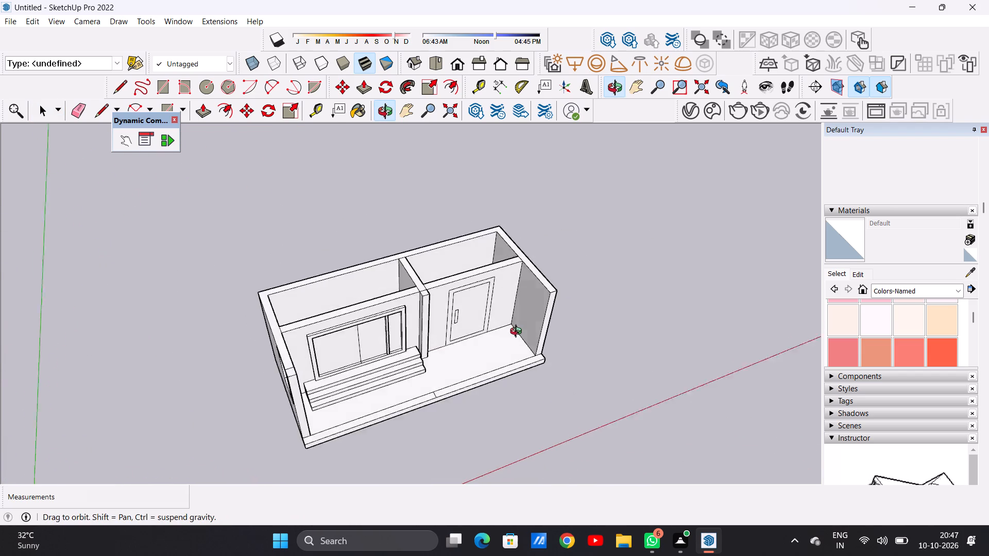
{"action": "middle_click_drag", "start_coordinate": [518, 333], "coordinate": [381, 268]}
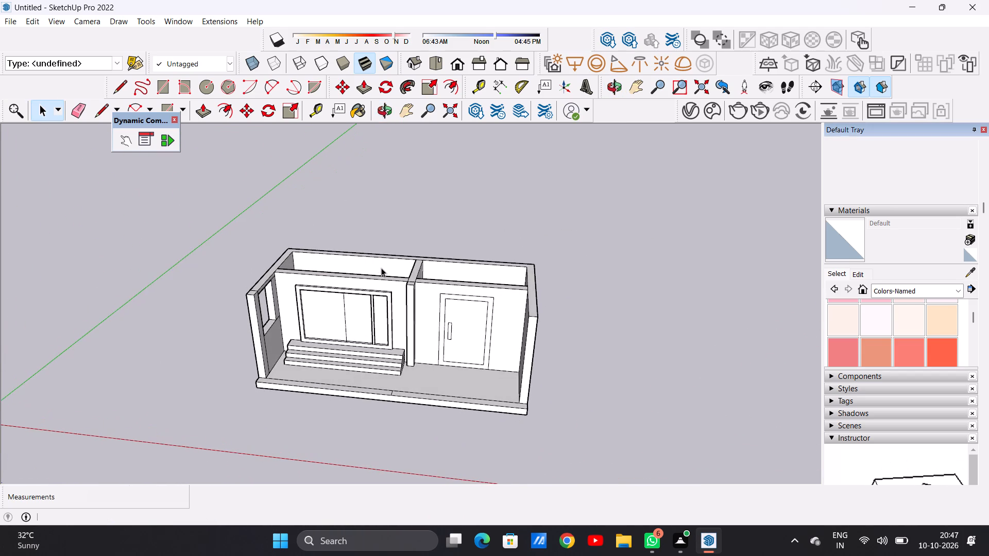
{"action": "scroll", "coordinate": [352, 293], "scroll_direction": "up", "scroll_amount": 7}
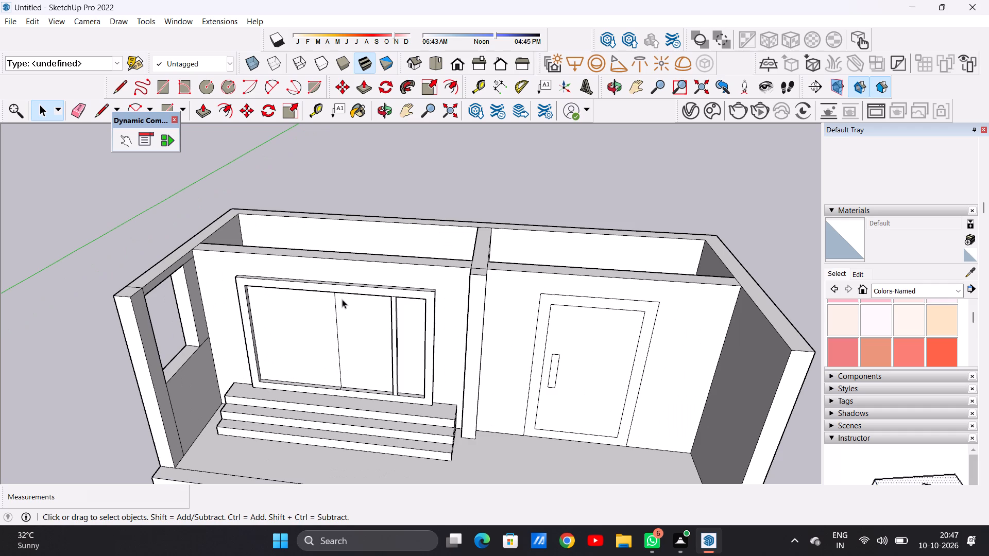
{"action": "scroll", "coordinate": [167, 286], "scroll_direction": "up", "scroll_amount": 6}
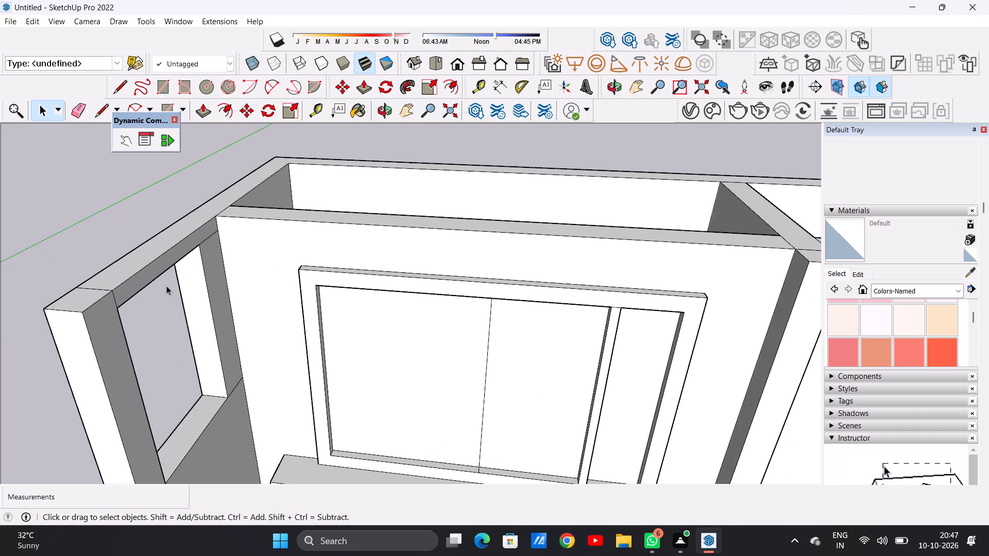
{"action": "middle_click_drag", "start_coordinate": [166, 286], "coordinate": [204, 234]}
{"action": "scroll", "coordinate": [179, 296], "scroll_direction": "down", "scroll_amount": 8}
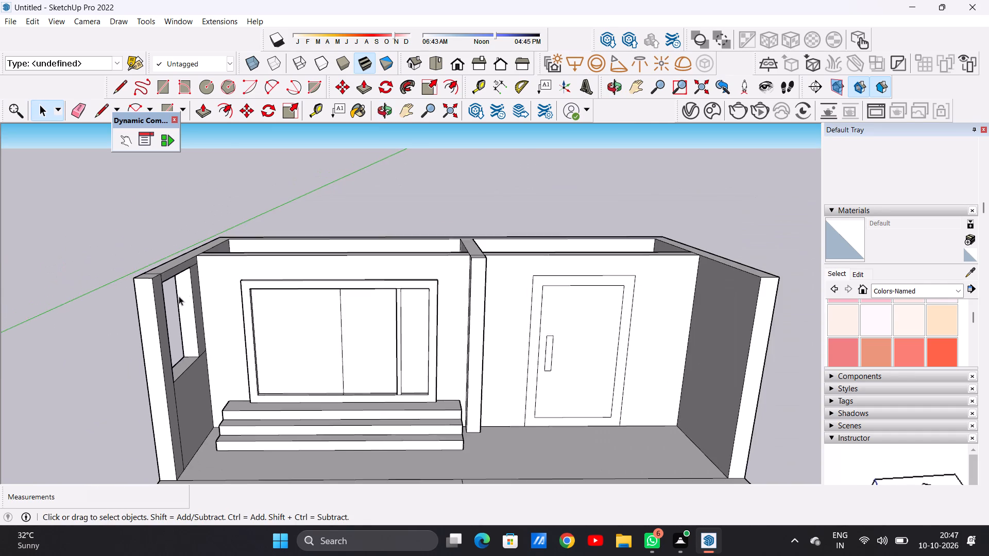
{"action": "middle_click_drag", "start_coordinate": [184, 291], "coordinate": [81, 322]}
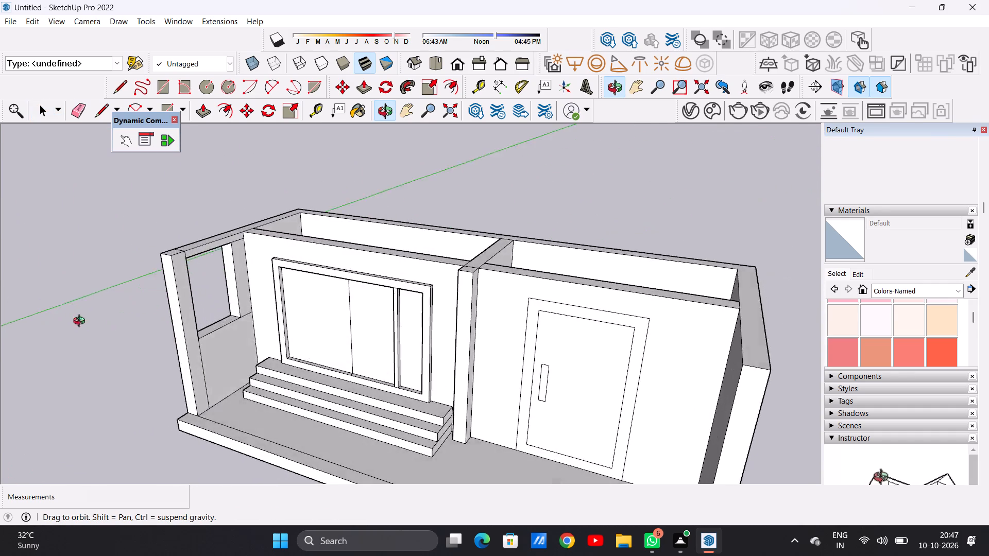
{"action": "middle_click_drag", "start_coordinate": [81, 322], "coordinate": [198, 345]}
{"action": "scroll", "coordinate": [226, 342], "scroll_direction": "down", "scroll_amount": 9}
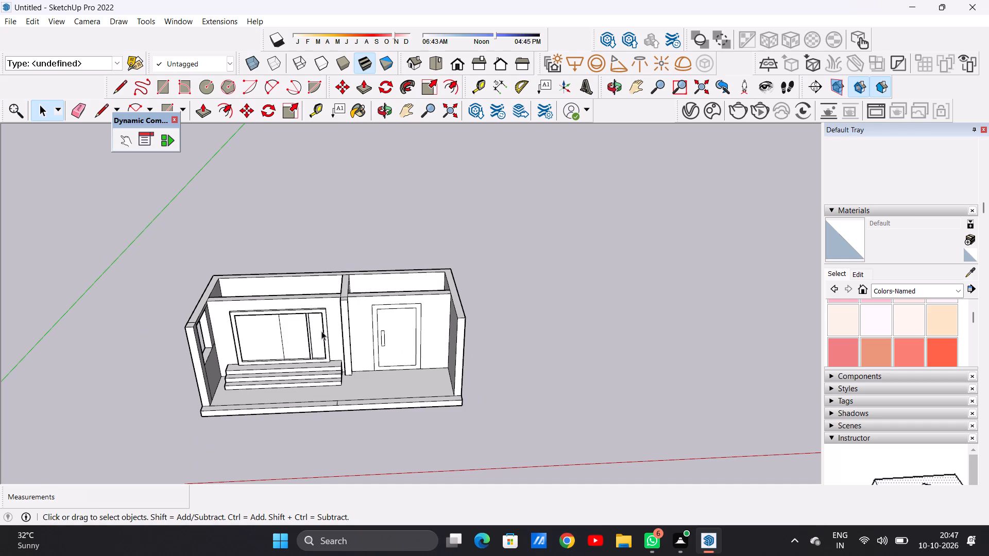
{"action": "scroll", "coordinate": [342, 328], "scroll_direction": "up", "scroll_amount": 4}
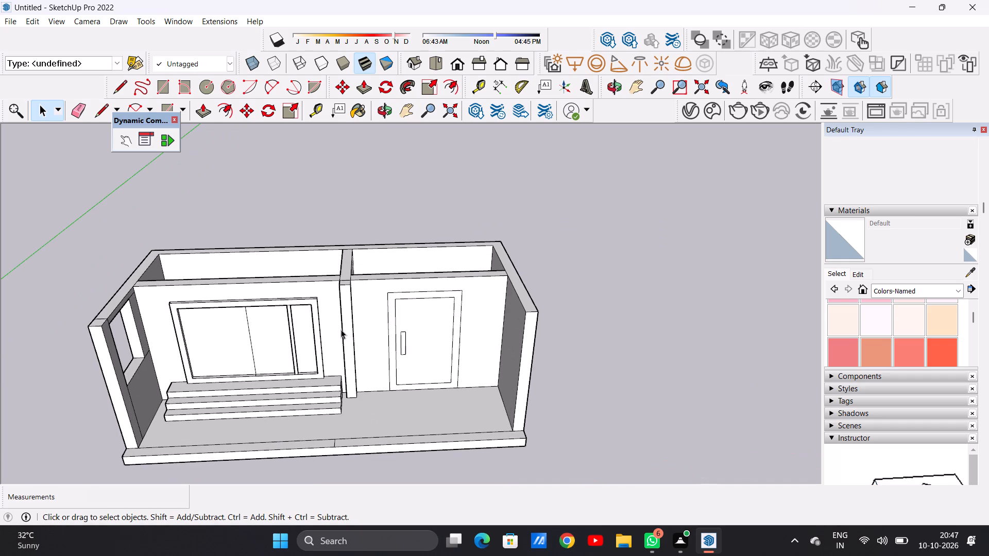
{"action": "scroll", "coordinate": [332, 334], "scroll_direction": "down", "scroll_amount": 4}
{"action": "middle_click_drag", "start_coordinate": [326, 338], "coordinate": [470, 345]}
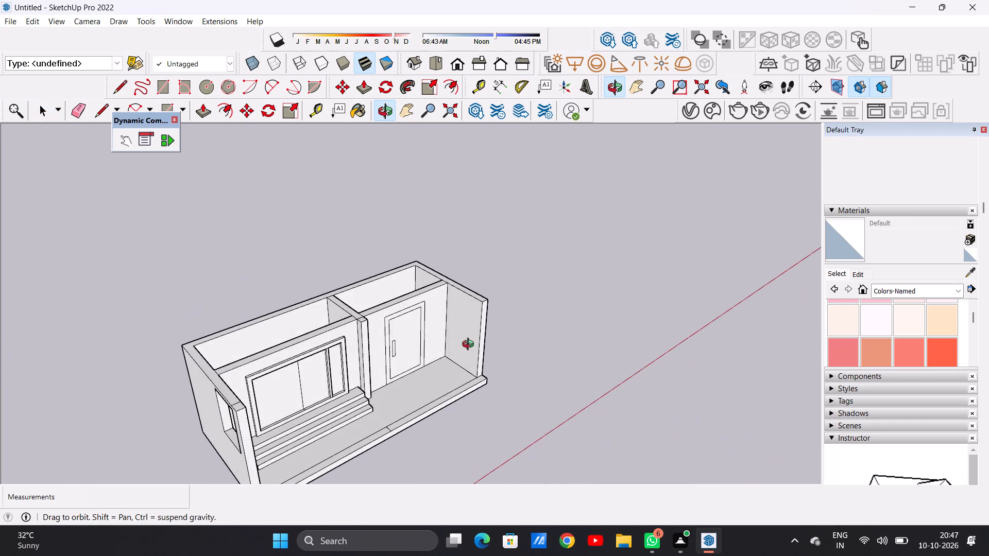
{"action": "middle_click_drag", "start_coordinate": [470, 345], "coordinate": [319, 388]}
{"action": "scroll", "coordinate": [335, 372], "scroll_direction": "down", "scroll_amount": 1}
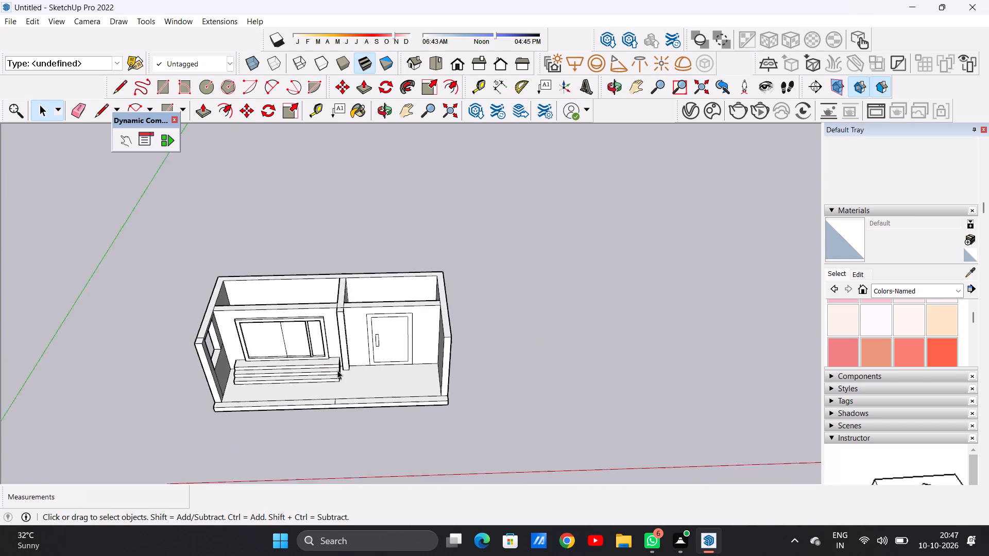
{"action": "scroll", "coordinate": [337, 370], "scroll_direction": "down", "scroll_amount": 2}
{"action": "middle_click_drag", "start_coordinate": [357, 354], "coordinate": [282, 370]}
{"action": "scroll", "coordinate": [335, 289], "scroll_direction": "up", "scroll_amount": 3}
{"action": "scroll", "coordinate": [335, 299], "scroll_direction": "down", "scroll_amount": 1}
{"action": "scroll", "coordinate": [335, 300], "scroll_direction": "up", "scroll_amount": 3}
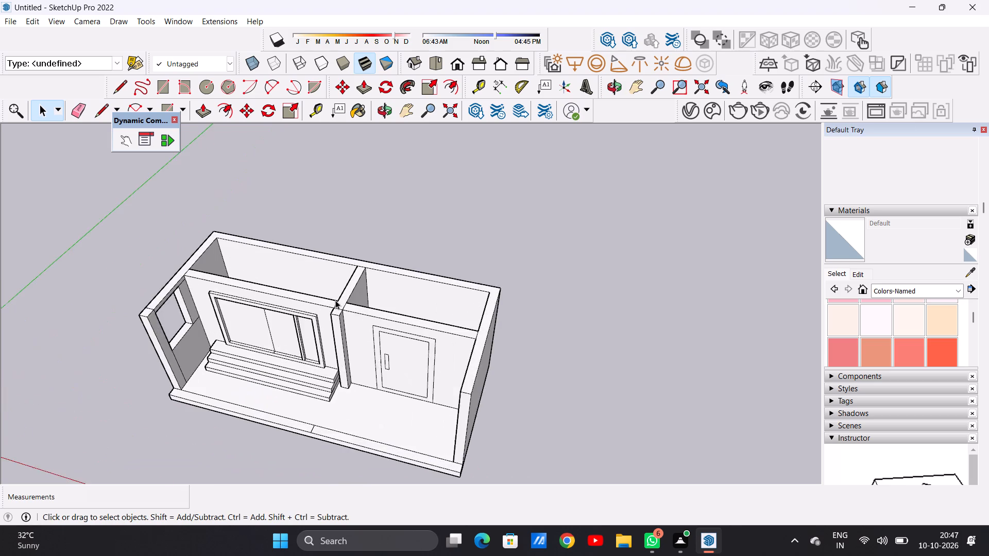
Copy the floor face of the back room behind the framed panel straight up 10' to the top of the walls.
{"action": "scroll", "coordinate": [335, 300], "scroll_direction": "up", "scroll_amount": 6}
{"action": "scroll", "coordinate": [396, 307], "scroll_direction": "down", "scroll_amount": 9}
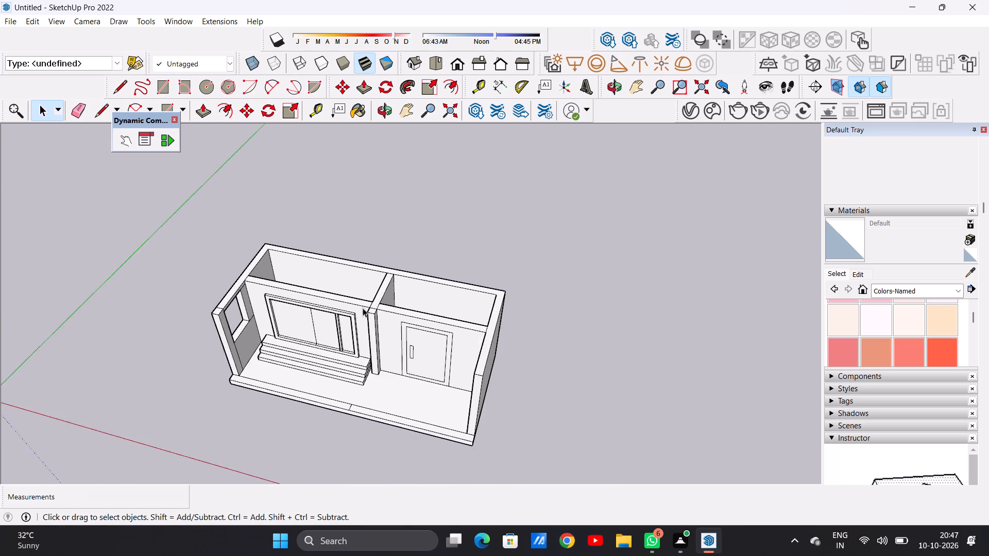
{"action": "scroll", "coordinate": [363, 308], "scroll_direction": "down", "scroll_amount": 3}
{"action": "scroll", "coordinate": [379, 318], "scroll_direction": "up", "scroll_amount": 5}
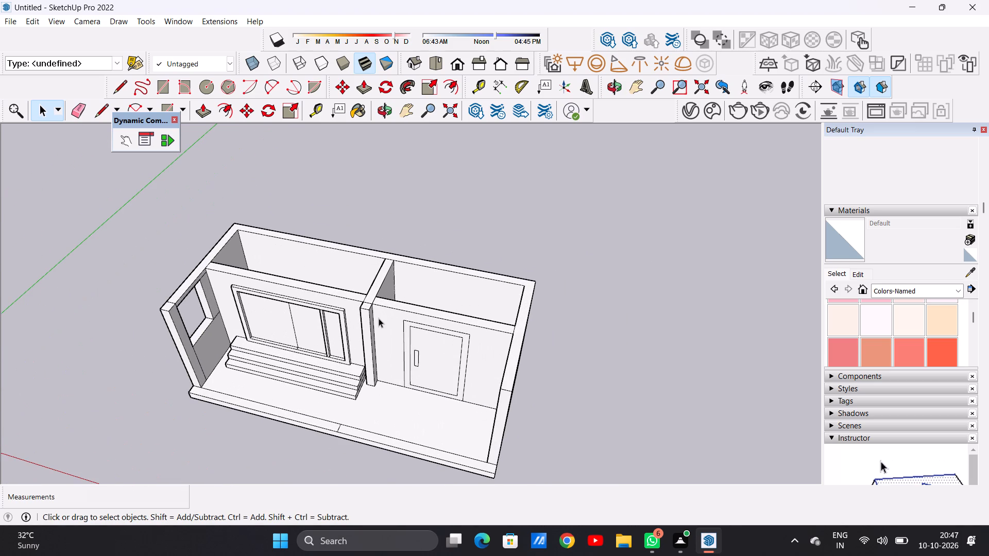
{"action": "scroll", "coordinate": [379, 318], "scroll_direction": "up", "scroll_amount": 3}
{"action": "middle_click_drag", "start_coordinate": [348, 265], "coordinate": [377, 409]}
{"action": "scroll", "coordinate": [368, 328], "scroll_direction": "down", "scroll_amount": 4}
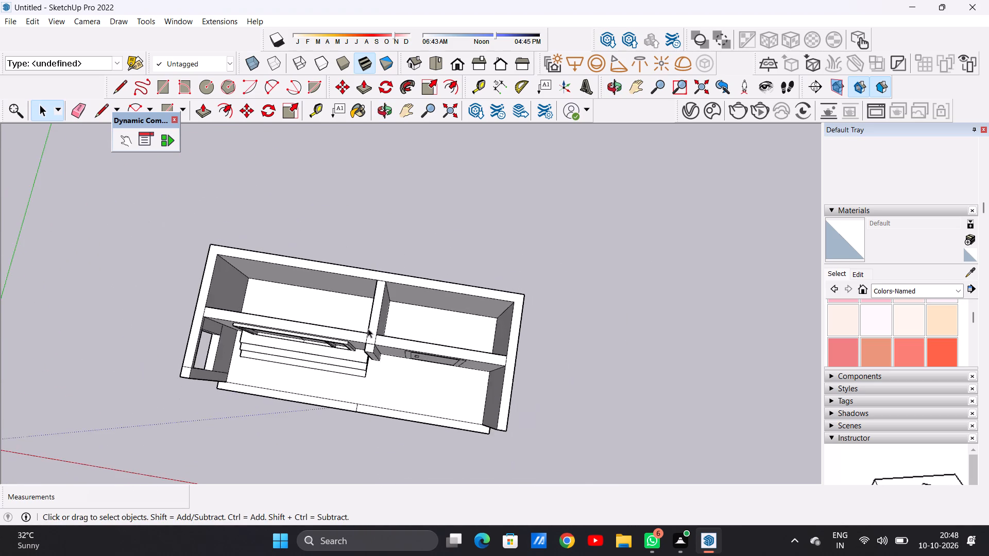
{"action": "scroll", "coordinate": [340, 309], "scroll_direction": "up", "scroll_amount": 7}
{"action": "double_click", "coordinate": [335, 309]}
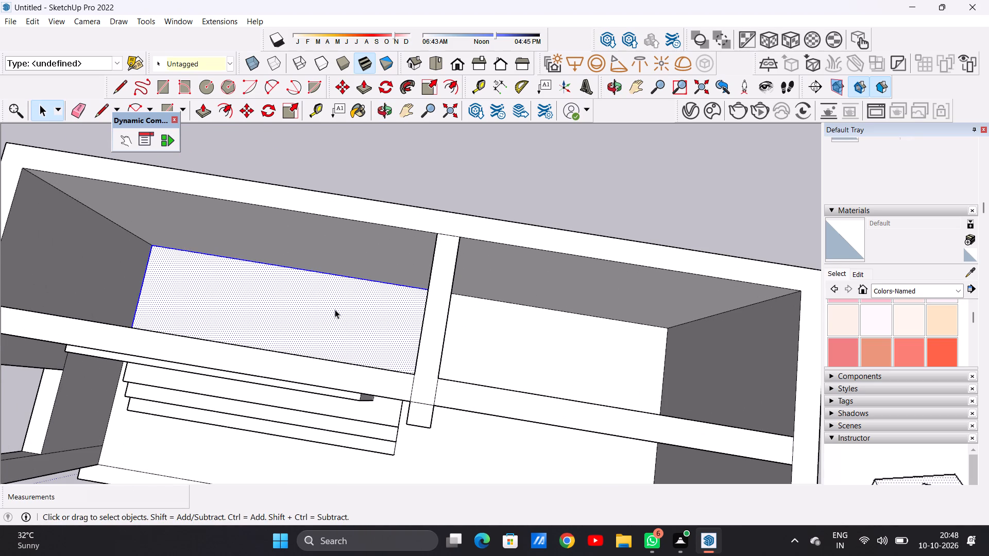
{"action": "key", "text": "m"}
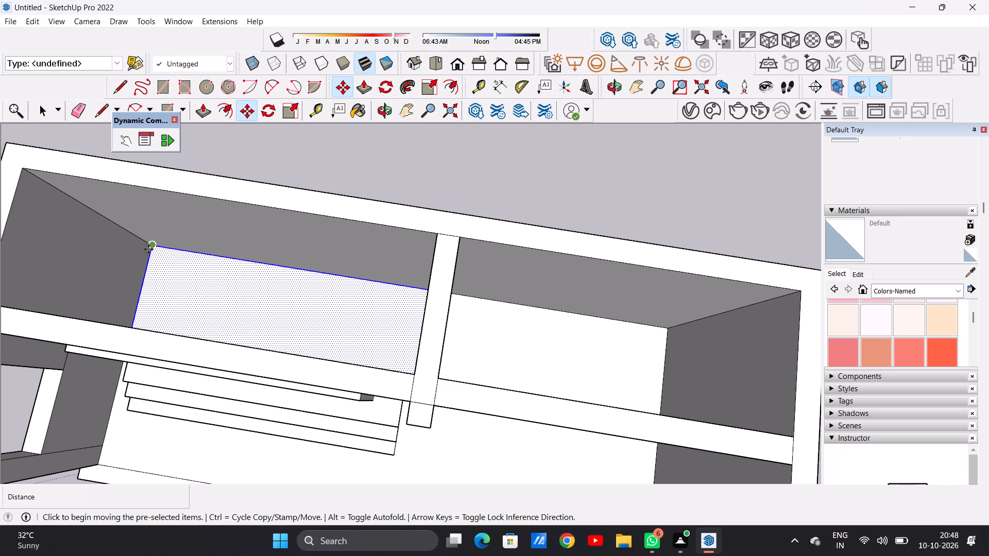
{"action": "left_click", "coordinate": [149, 249]}
{"action": "scroll", "coordinate": [130, 214], "scroll_direction": "down", "scroll_amount": 5}
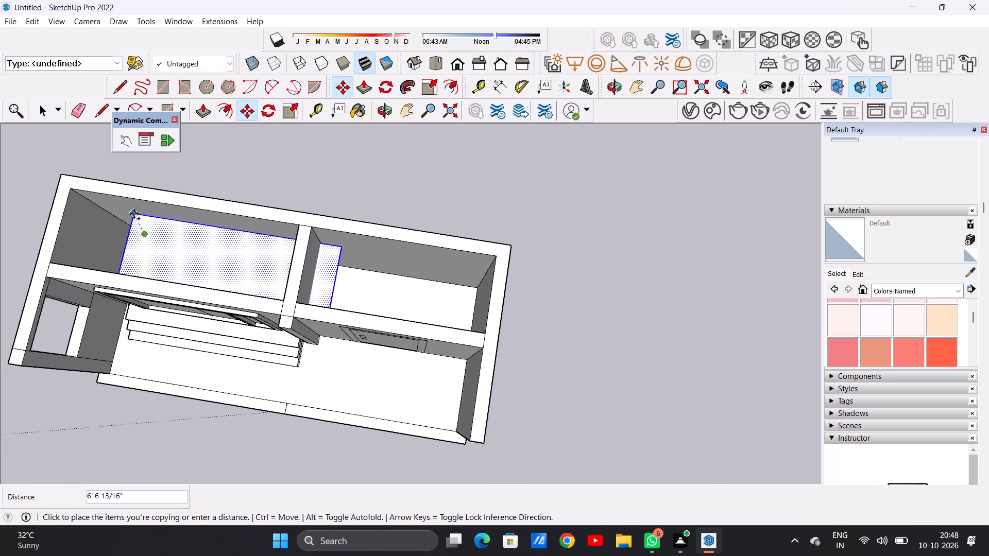
{"action": "scroll", "coordinate": [134, 214], "scroll_direction": "down", "scroll_amount": 2}
{"action": "left_click", "coordinate": [78, 194]}
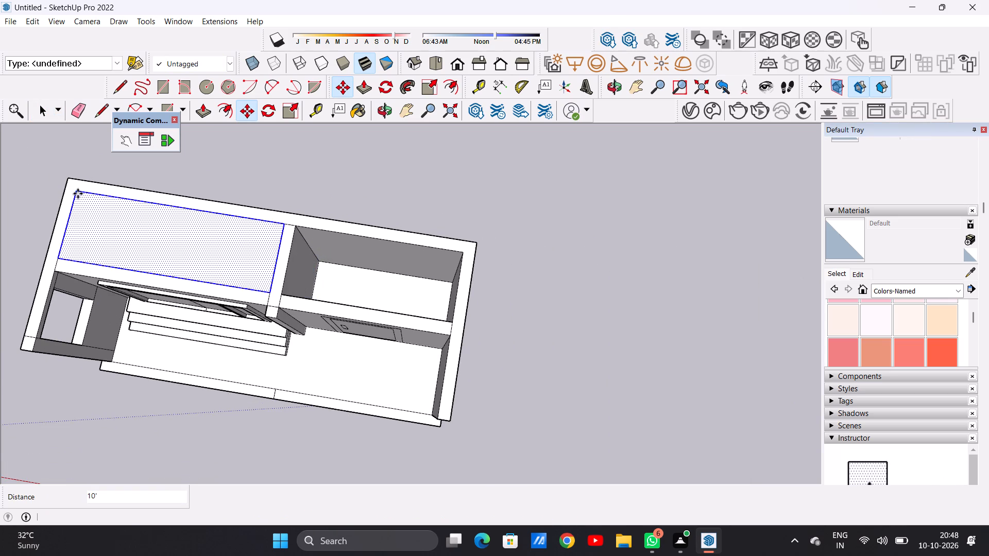
{"action": "key", "text": "space"}
{"action": "left_click", "coordinate": [384, 150]}
Examine the room model from above and from the front, checking how the copied face covers the back room.
{"action": "scroll", "coordinate": [448, 323], "scroll_direction": "down", "scroll_amount": 6}
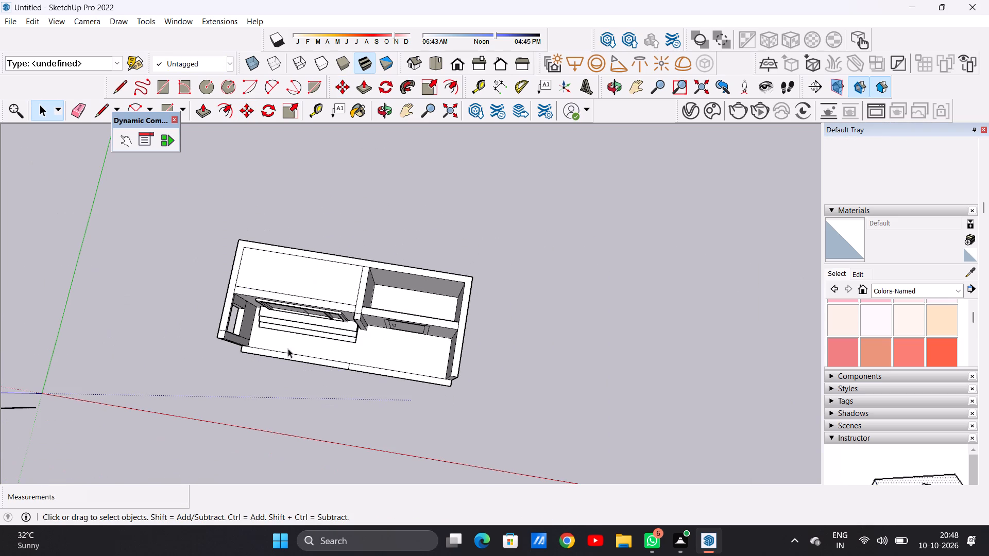
{"action": "middle_click_drag", "start_coordinate": [310, 316], "coordinate": [334, 229]}
{"action": "scroll", "coordinate": [327, 258], "scroll_direction": "up", "scroll_amount": 8}
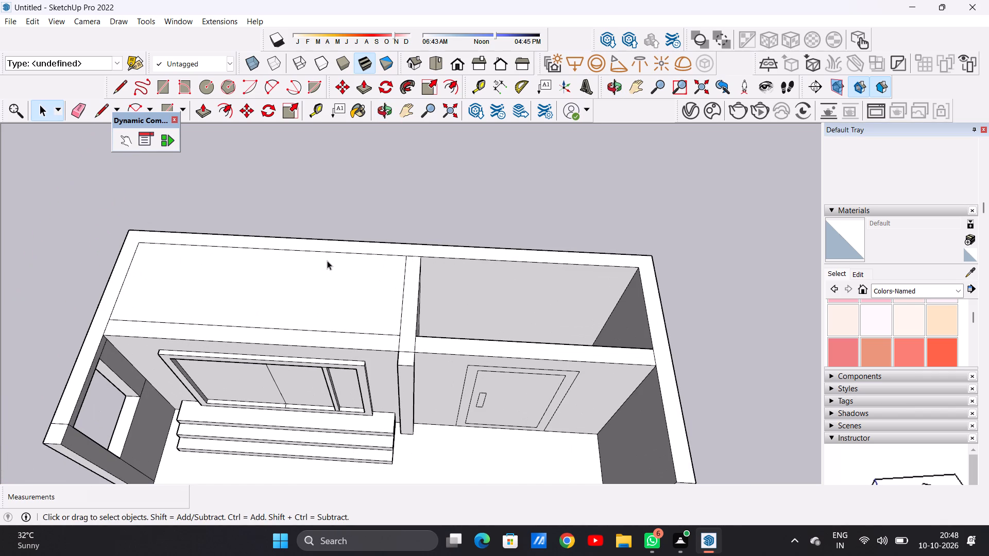
{"action": "scroll", "coordinate": [392, 299], "scroll_direction": "down", "scroll_amount": 4}
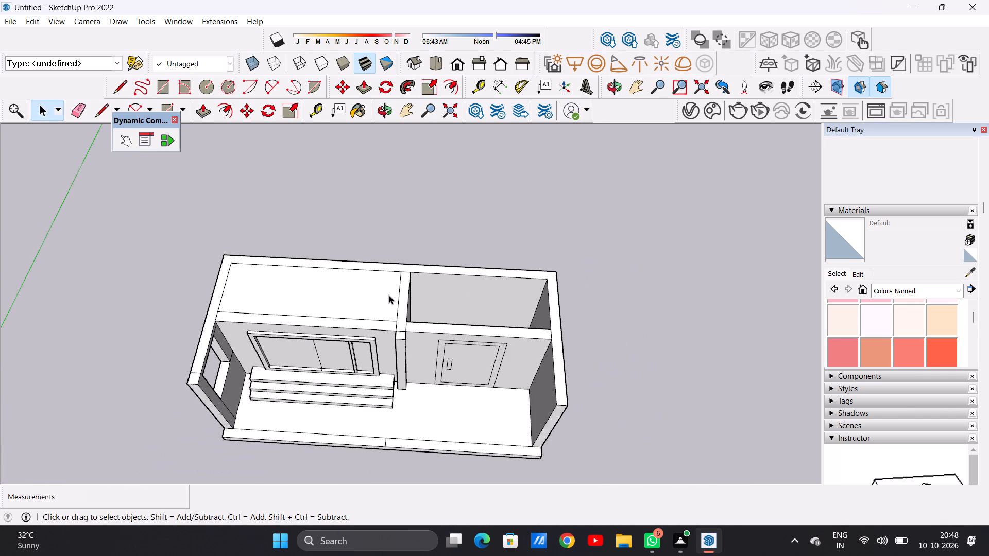
{"action": "scroll", "coordinate": [389, 295], "scroll_direction": "down", "scroll_amount": 6}
{"action": "scroll", "coordinate": [384, 296], "scroll_direction": "up", "scroll_amount": 6}
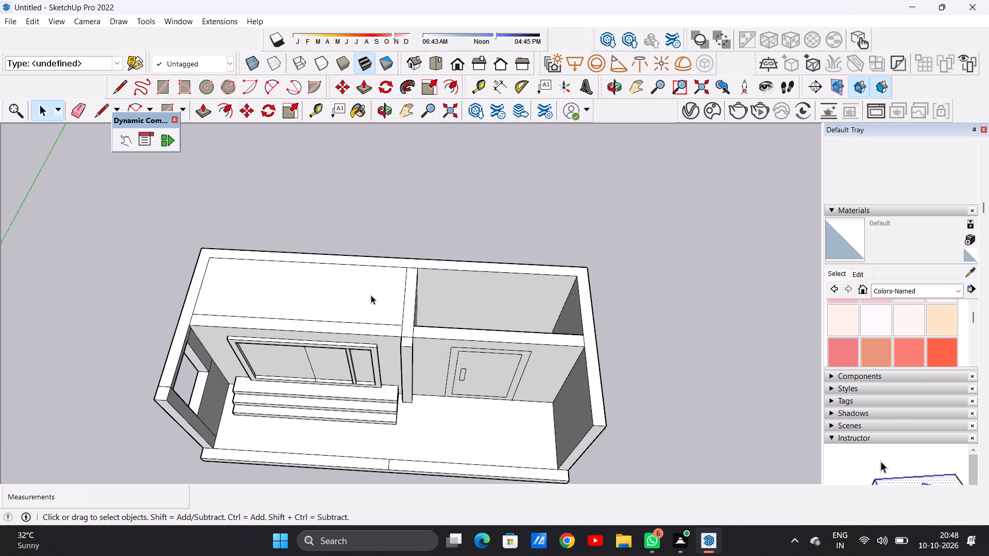
{"action": "scroll", "coordinate": [341, 293], "scroll_direction": "down", "scroll_amount": 1}
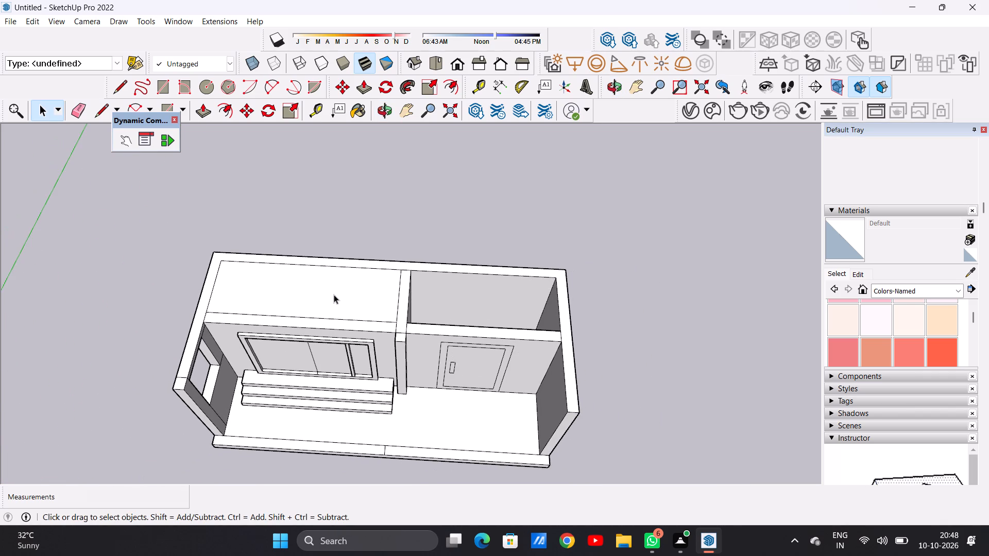
{"action": "middle_click_drag", "start_coordinate": [340, 285], "coordinate": [362, 359]}
{"action": "scroll", "coordinate": [337, 324], "scroll_direction": "up", "scroll_amount": 2}
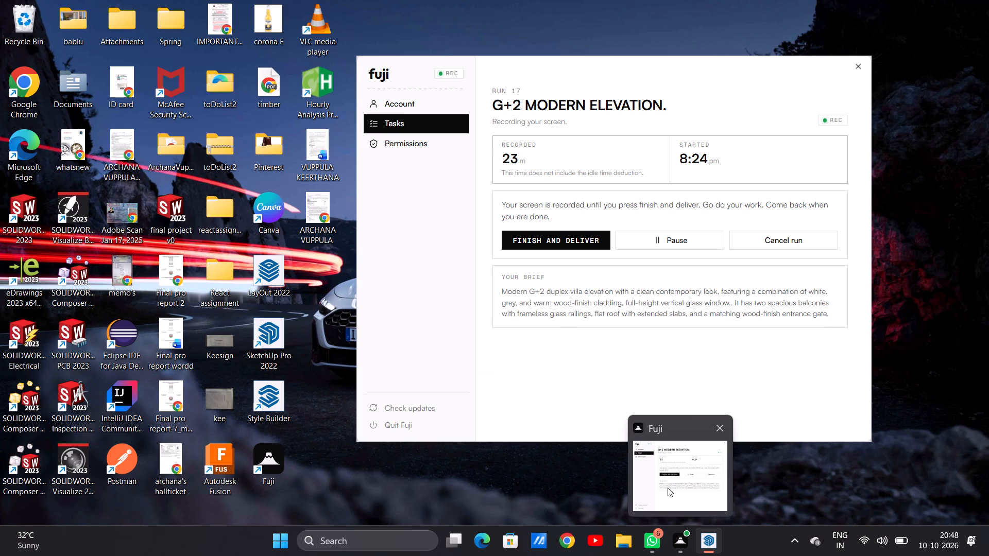
{"action": "left_click", "coordinate": [683, 468]}
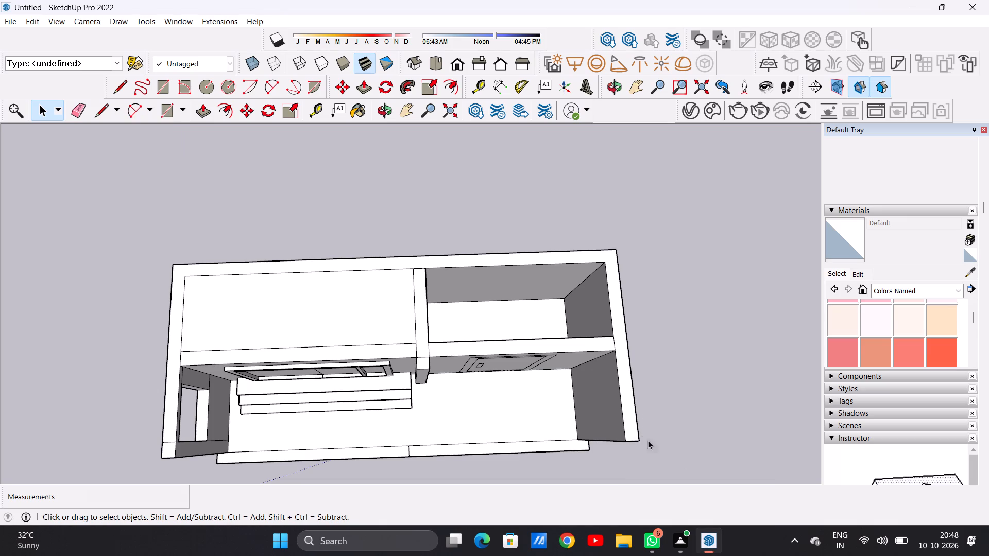
{"action": "scroll", "coordinate": [525, 355], "scroll_direction": "down", "scroll_amount": 7}
{"action": "middle_click_drag", "start_coordinate": [576, 392], "coordinate": [553, 291]}
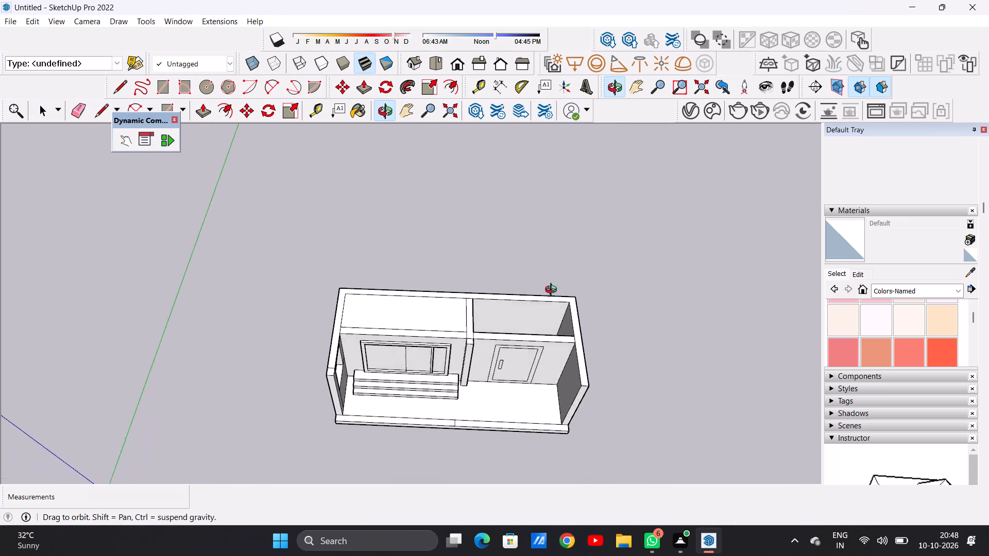
{"action": "middle_click_drag", "start_coordinate": [553, 291], "coordinate": [534, 266]}
{"action": "scroll", "coordinate": [445, 368], "scroll_direction": "up", "scroll_amount": 8}
{"action": "scroll", "coordinate": [348, 284], "scroll_direction": "down", "scroll_amount": 5}
{"action": "middle_click_drag", "start_coordinate": [391, 366], "coordinate": [383, 357]}
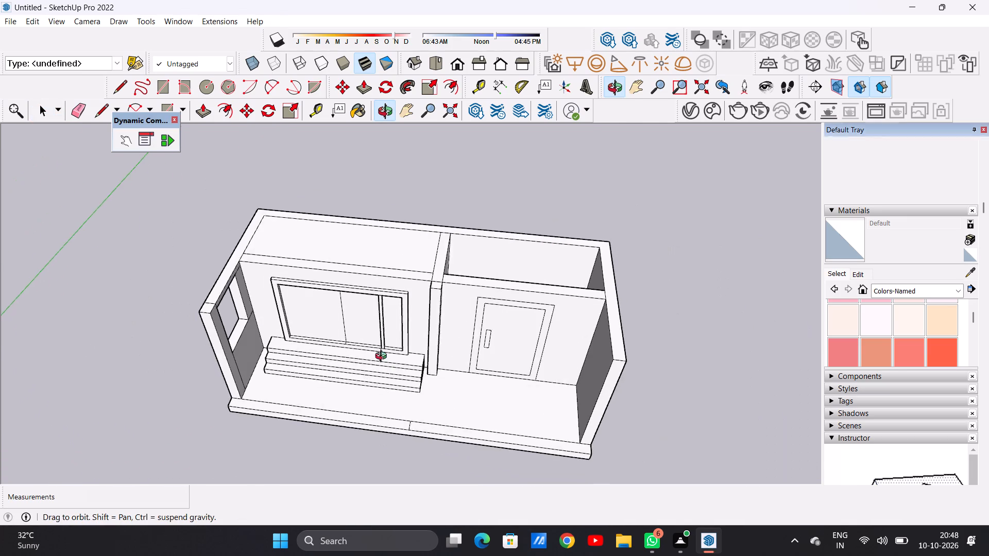
{"action": "middle_click_drag", "start_coordinate": [383, 357], "coordinate": [343, 307]}
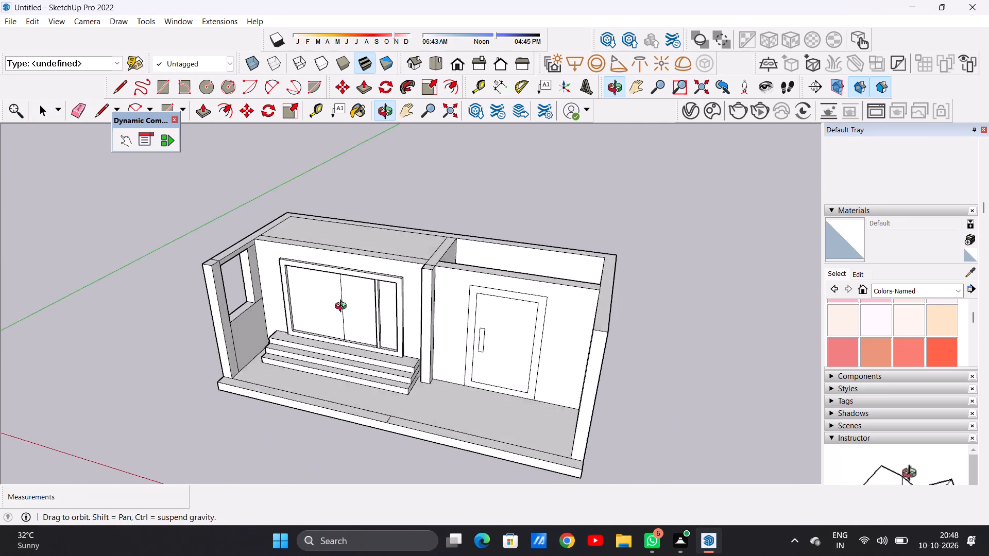
{"action": "middle_click_drag", "start_coordinate": [343, 307], "coordinate": [400, 366]}
Push/Pull the copied face over the back room upward by 1' to form a roof slab.
{"action": "scroll", "coordinate": [438, 298], "scroll_direction": "down", "scroll_amount": 4}
{"action": "scroll", "coordinate": [399, 333], "scroll_direction": "up", "scroll_amount": 7}
{"action": "scroll", "coordinate": [388, 253], "scroll_direction": "up", "scroll_amount": 1}
{"action": "middle_click_drag", "start_coordinate": [388, 253], "coordinate": [398, 324]}
{"action": "scroll", "coordinate": [398, 324], "scroll_direction": "down", "scroll_amount": 6}
{"action": "scroll", "coordinate": [419, 213], "scroll_direction": "up", "scroll_amount": 2}
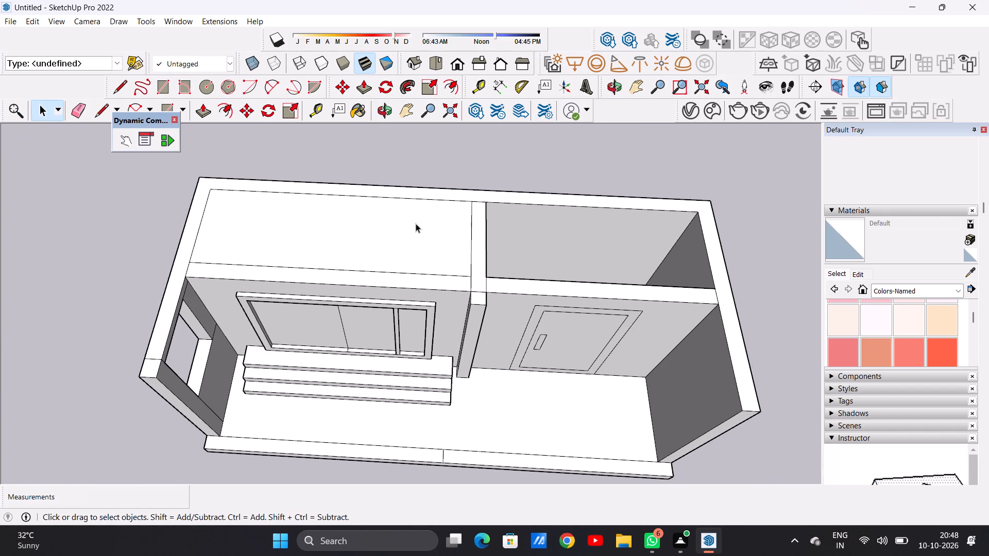
{"action": "key", "text": "p"}
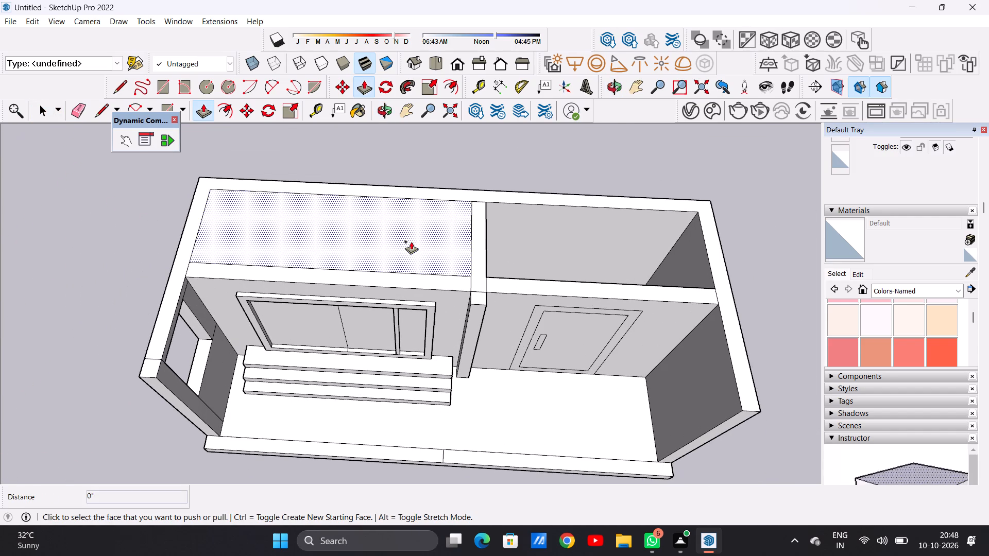
{"action": "left_click", "coordinate": [411, 241]}
{"action": "type", "text": "1'"}
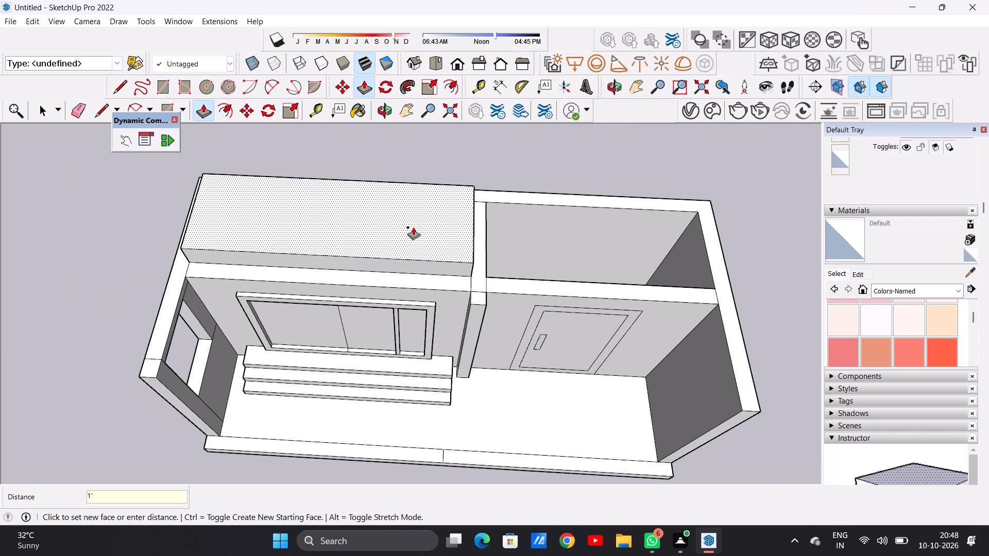
{"action": "key", "text": "Return"}
{"action": "key", "text": "space"}
Extend the roof slab's front face forward about 6' 3 7/8" over the steps, to the front corner of the side wall with the opening.
{"action": "scroll", "coordinate": [365, 314], "scroll_direction": "down", "scroll_amount": 1}
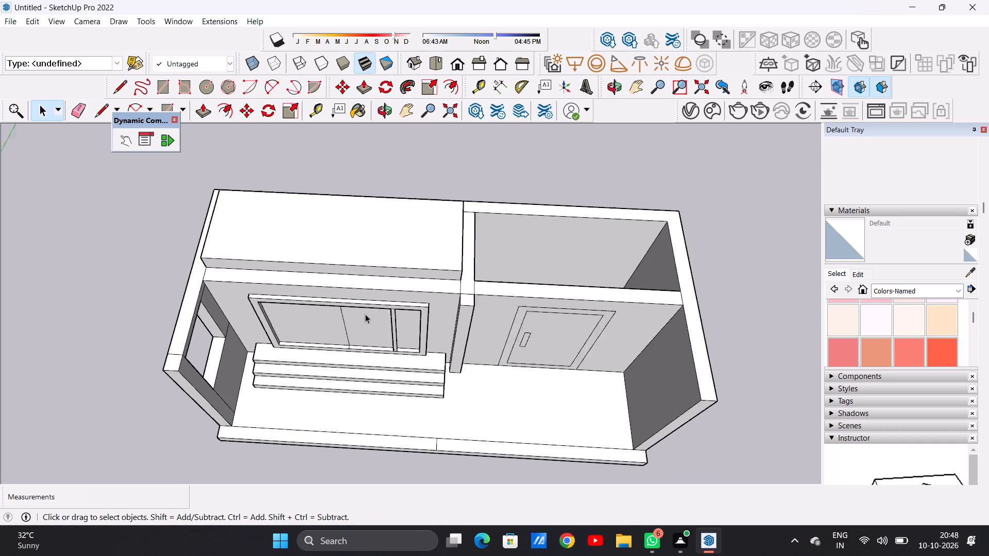
{"action": "scroll", "coordinate": [365, 314], "scroll_direction": "down", "scroll_amount": 7}
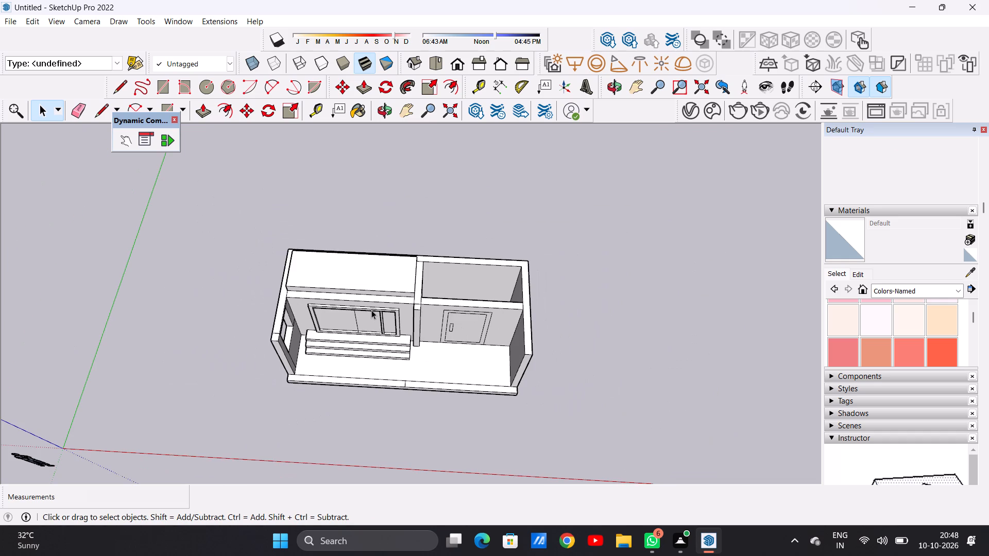
{"action": "middle_click_drag", "start_coordinate": [371, 324], "coordinate": [381, 232]}
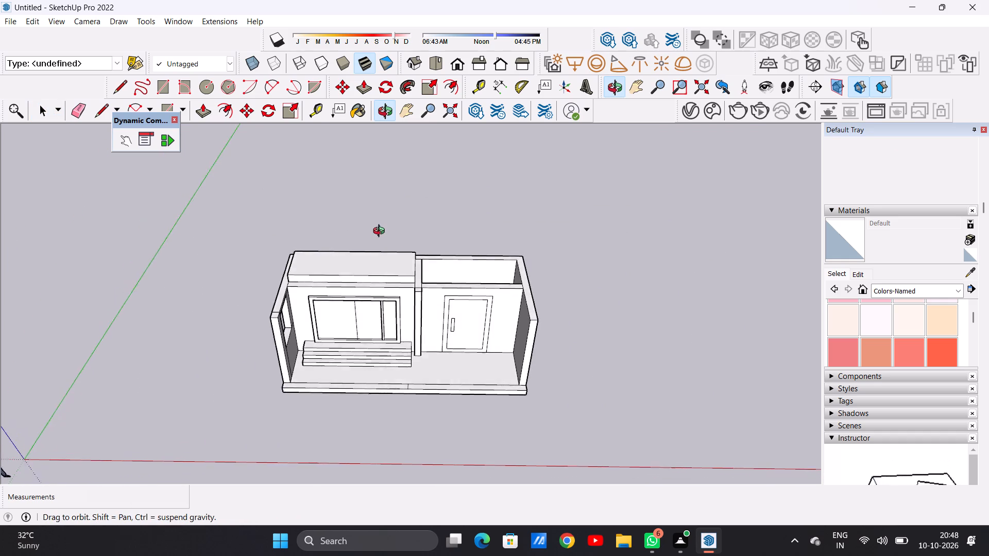
{"action": "middle_click_drag", "start_coordinate": [381, 232], "coordinate": [232, 204]}
{"action": "scroll", "coordinate": [385, 273], "scroll_direction": "up", "scroll_amount": 6}
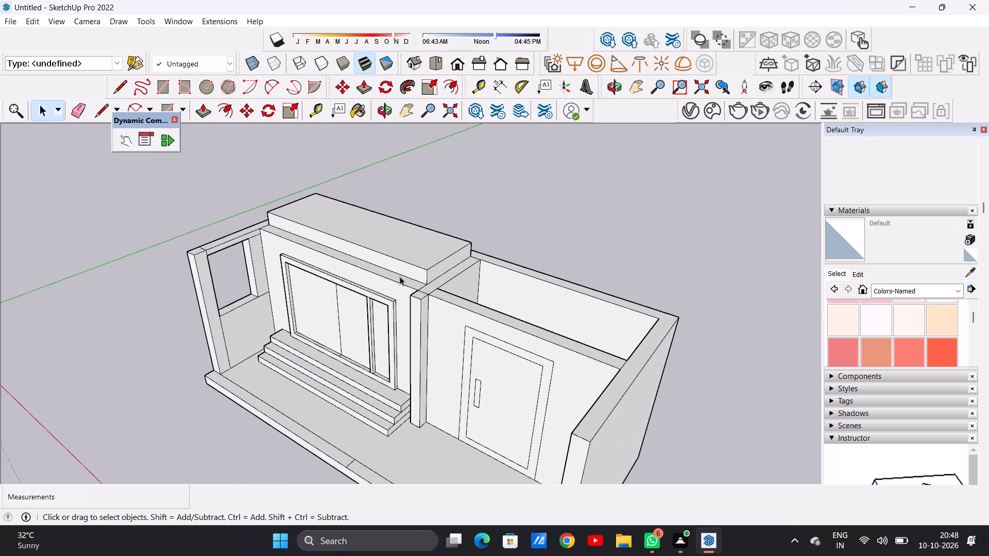
{"action": "scroll", "coordinate": [407, 273], "scroll_direction": "up", "scroll_amount": 4}
{"action": "key", "text": "p"}
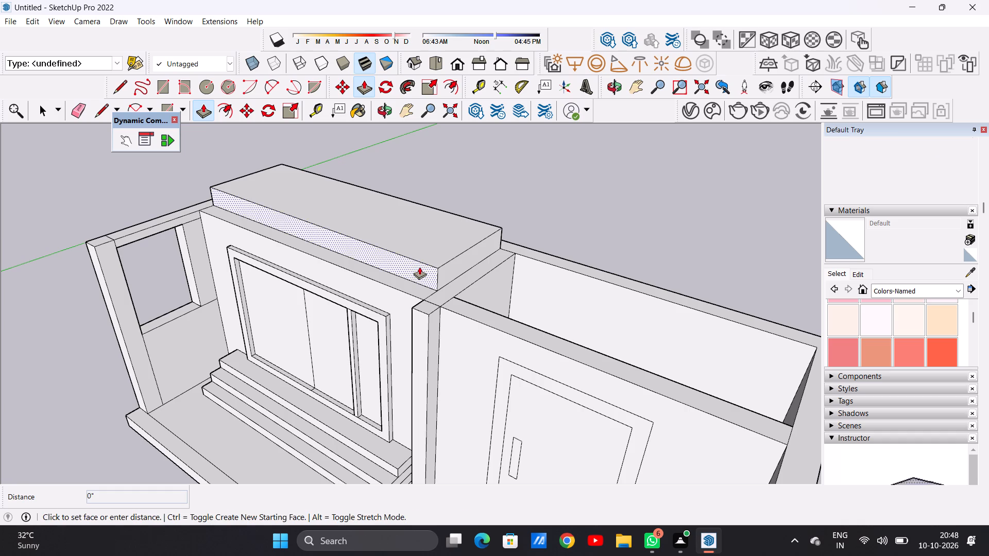
{"action": "left_click", "coordinate": [419, 267]}
{"action": "scroll", "coordinate": [357, 296], "scroll_direction": "down", "scroll_amount": 4}
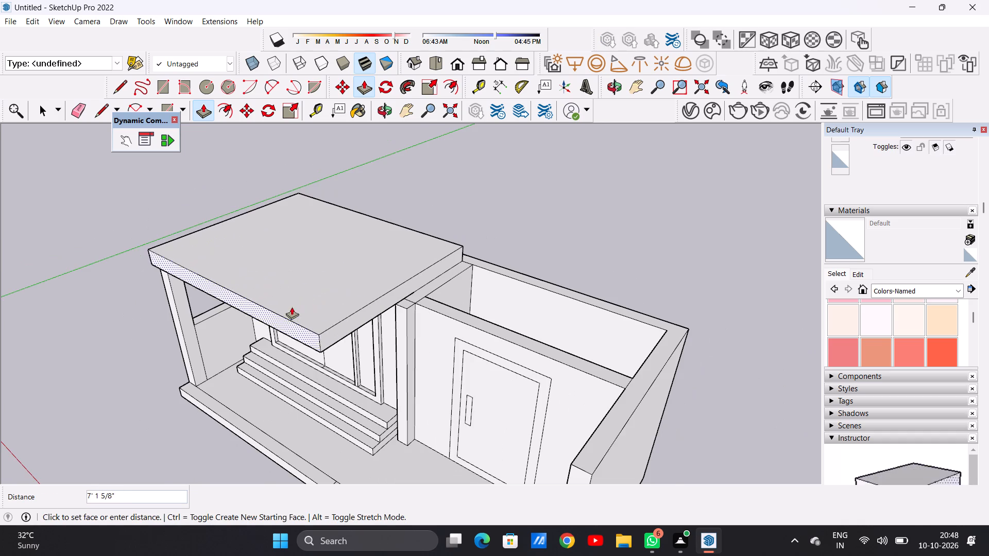
{"action": "middle_click_drag", "start_coordinate": [293, 307], "coordinate": [481, 257]}
{"action": "scroll", "coordinate": [473, 253], "scroll_direction": "down", "scroll_amount": 5}
{"action": "scroll", "coordinate": [317, 284], "scroll_direction": "up", "scroll_amount": 8}
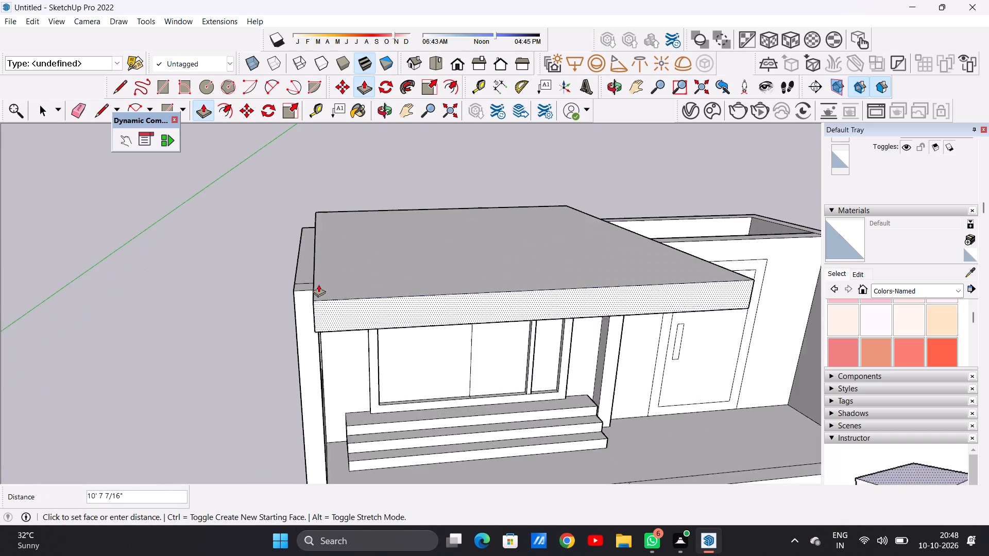
{"action": "scroll", "coordinate": [318, 284], "scroll_direction": "up", "scroll_amount": 2}
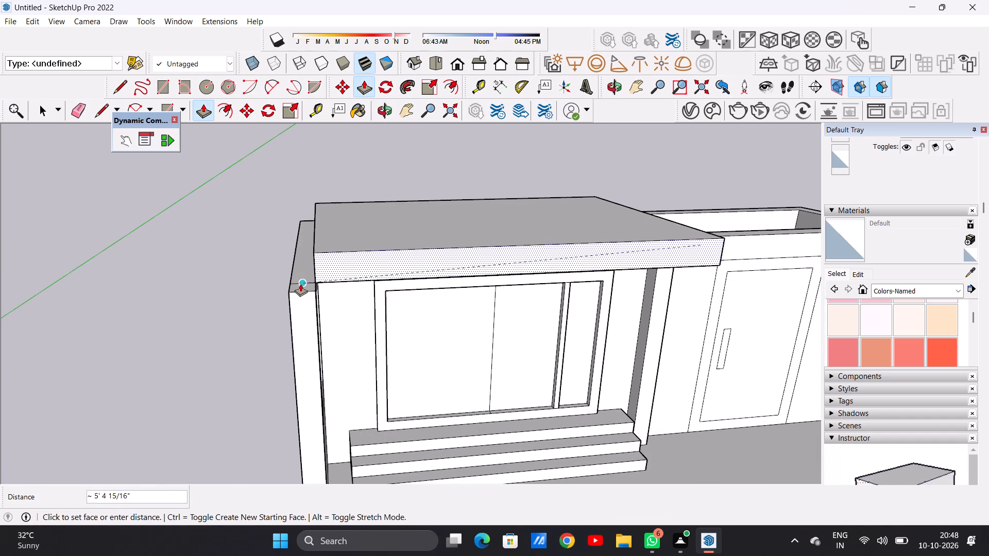
{"action": "middle_click_drag", "start_coordinate": [333, 275], "coordinate": [395, 247]}
{"action": "scroll", "coordinate": [381, 263], "scroll_direction": "up", "scroll_amount": 6}
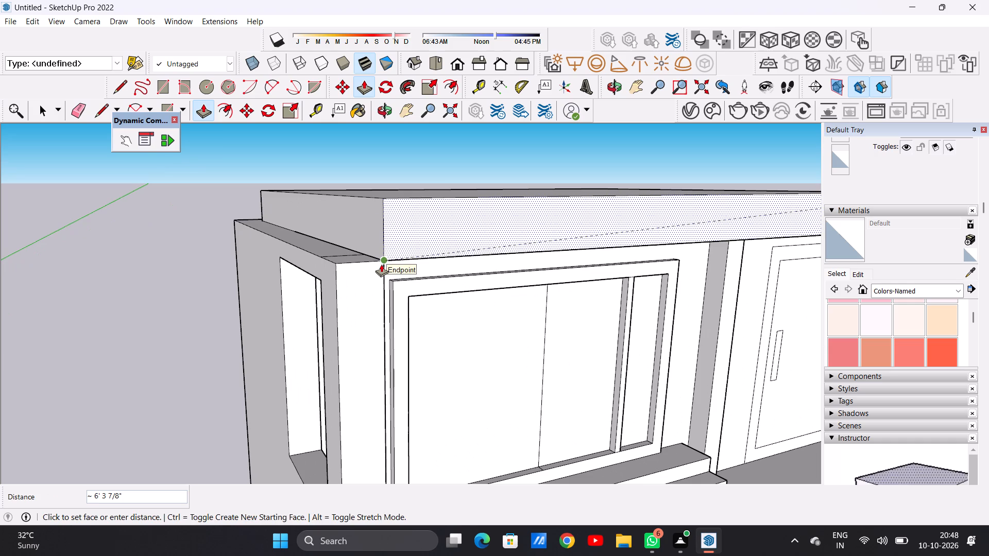
{"action": "left_click", "coordinate": [381, 264]}
{"action": "key", "text": "space"}
Examine the extended roof slab over the steps and framed panel from the front, the side and above.
{"action": "scroll", "coordinate": [318, 276], "scroll_direction": "down", "scroll_amount": 19}
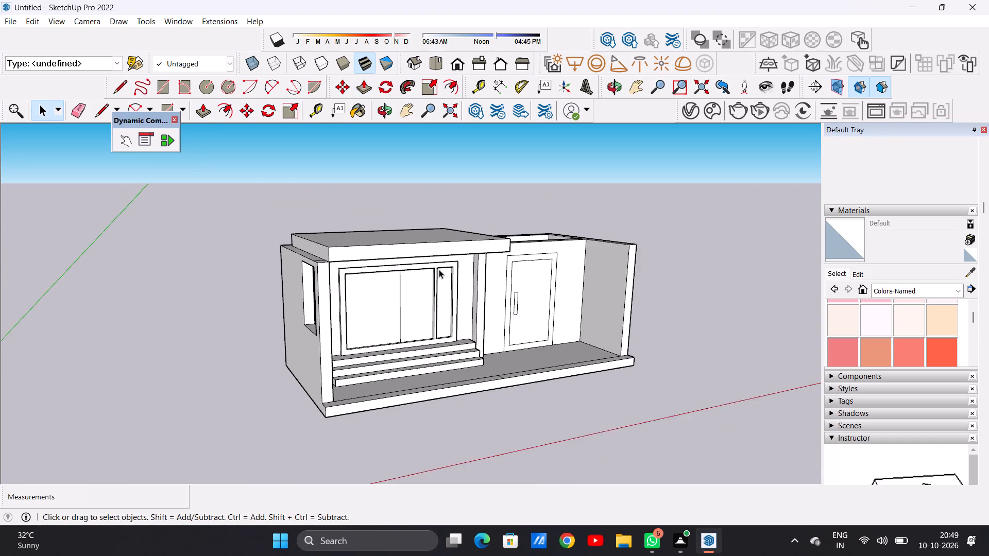
{"action": "middle_click_drag", "start_coordinate": [478, 274], "coordinate": [303, 331]}
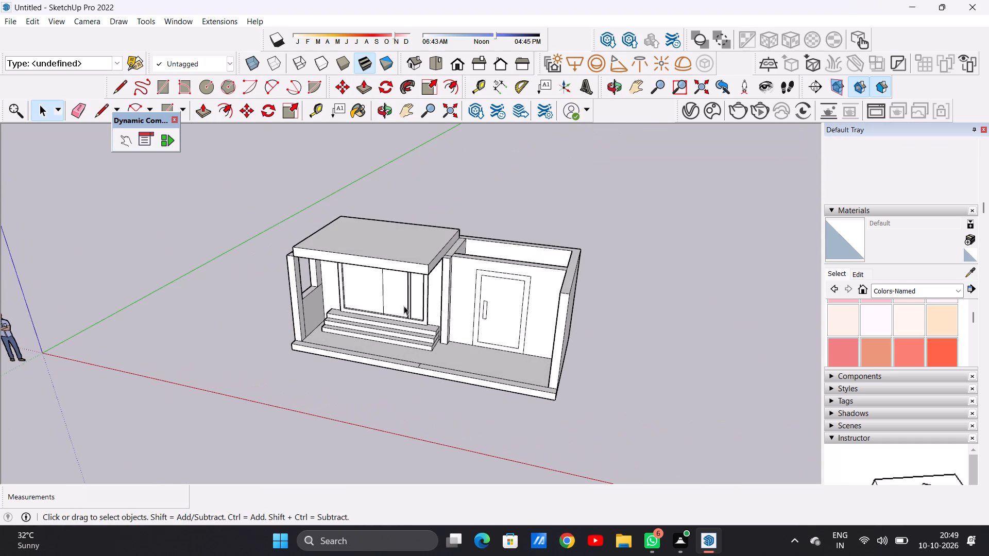
{"action": "scroll", "coordinate": [426, 304], "scroll_direction": "up", "scroll_amount": 2}
{"action": "scroll", "coordinate": [426, 304], "scroll_direction": "down", "scroll_amount": 1}
{"action": "scroll", "coordinate": [426, 304], "scroll_direction": "up", "scroll_amount": 1}
{"action": "middle_click_drag", "start_coordinate": [463, 312], "coordinate": [357, 377]}
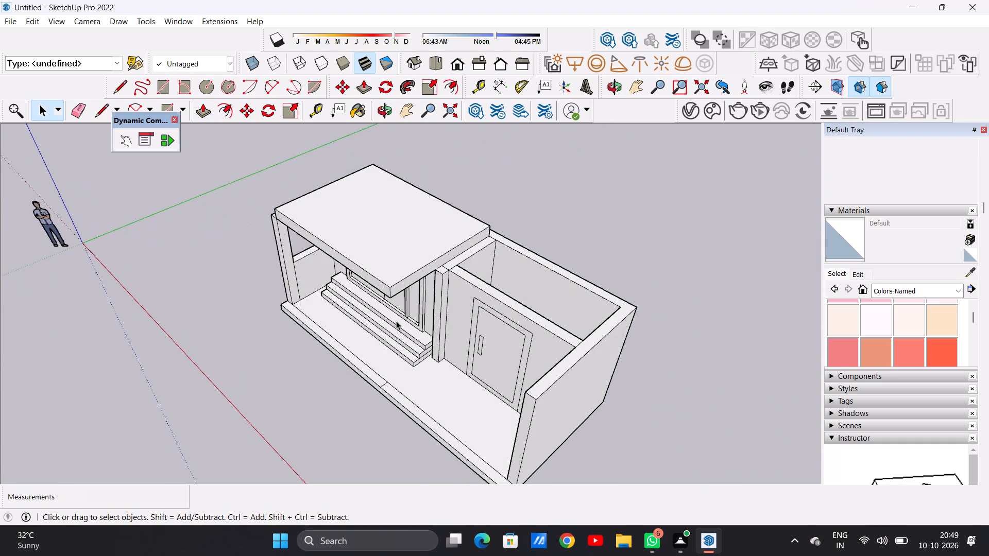
{"action": "middle_click_drag", "start_coordinate": [395, 318], "coordinate": [500, 224]}
{"action": "middle_click_drag", "start_coordinate": [381, 244], "coordinate": [422, 221]}
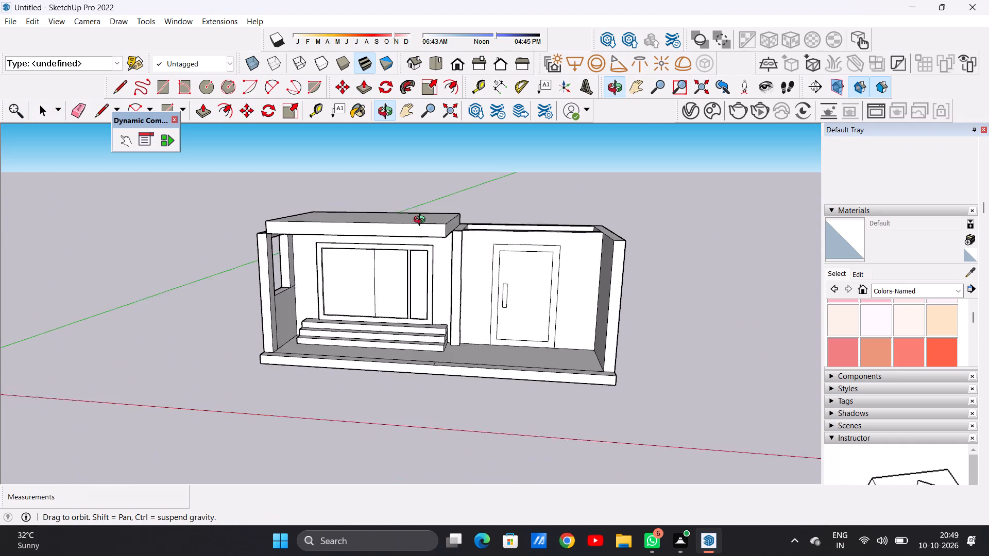
{"action": "middle_click_drag", "start_coordinate": [422, 221], "coordinate": [438, 224]}
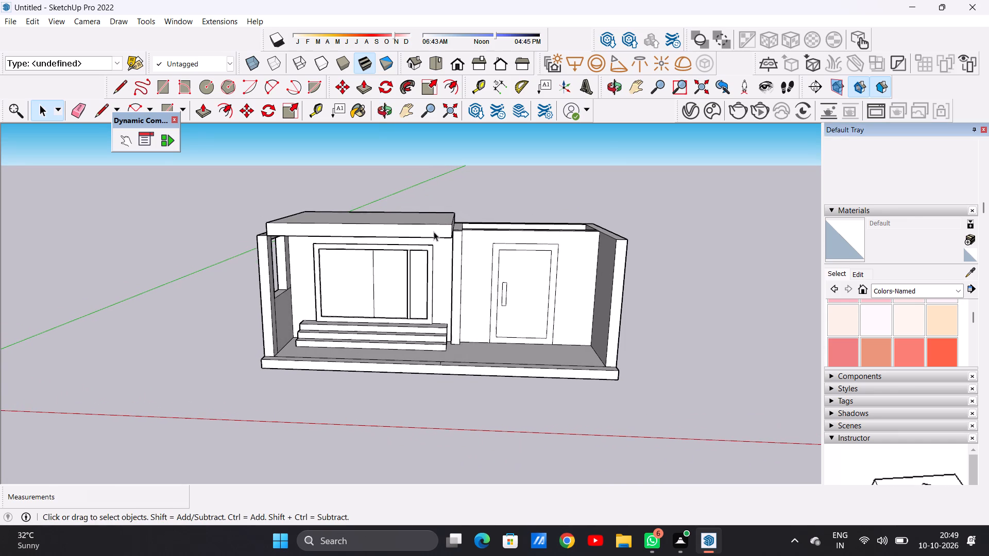
{"action": "middle_click_drag", "start_coordinate": [466, 244], "coordinate": [435, 299]}
{"action": "scroll", "coordinate": [443, 220], "scroll_direction": "up", "scroll_amount": 3}
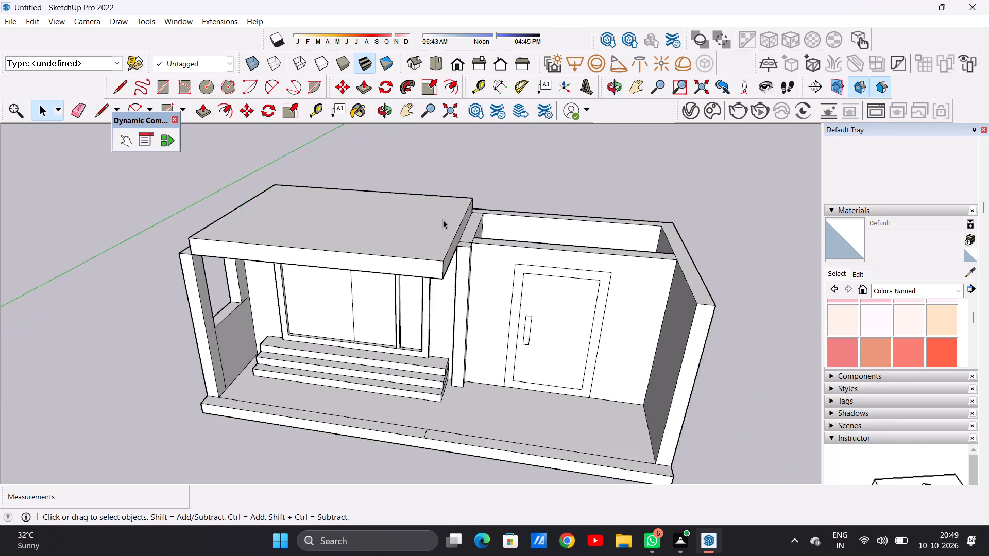
Push the roof slab's top face down about 2 9/16" to thin the slab.
{"action": "scroll", "coordinate": [443, 220], "scroll_direction": "up", "scroll_amount": 4}
{"action": "key", "text": "p"}
{"action": "left_click", "coordinate": [416, 247]}
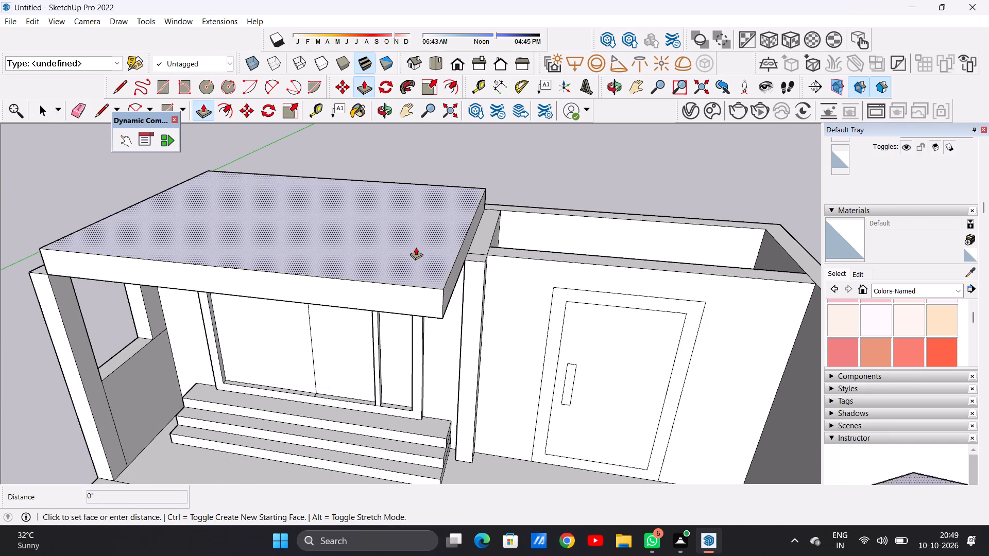
{"action": "left_click", "coordinate": [418, 253]}
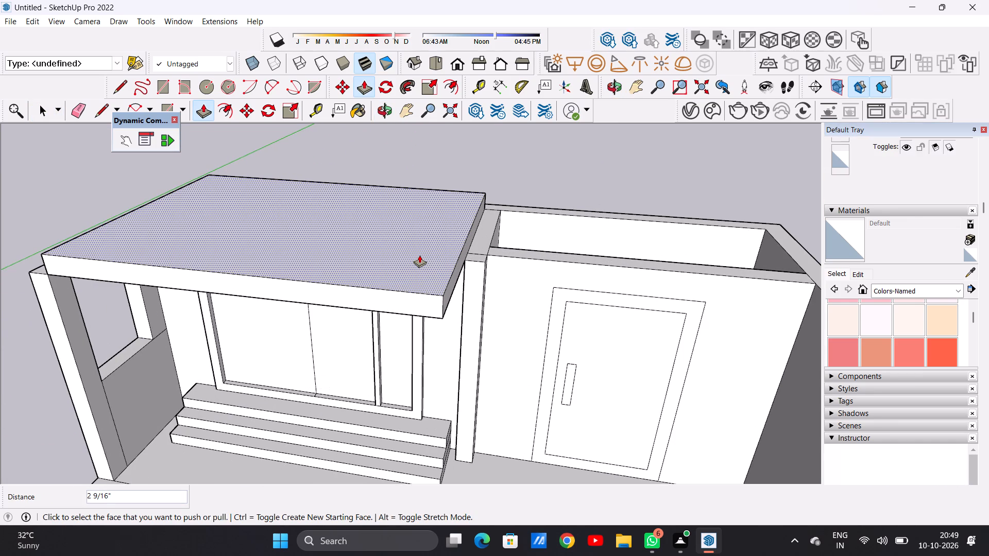
Extend the roof slab's end face about 12' 2 3/4" across the door bay, to the inner corner of the far side wall.
{"action": "middle_click_drag", "start_coordinate": [510, 339], "coordinate": [445, 310]}
{"action": "scroll", "coordinate": [388, 258], "scroll_direction": "up", "scroll_amount": 3}
{"action": "left_click", "coordinate": [388, 258]}
{"action": "scroll", "coordinate": [509, 254], "scroll_direction": "down", "scroll_amount": 12}
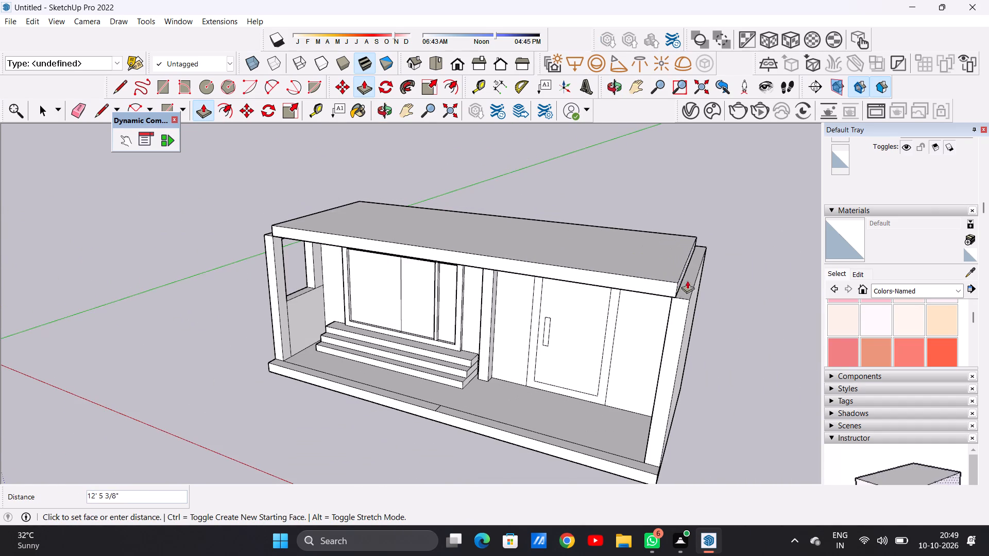
{"action": "scroll", "coordinate": [689, 281], "scroll_direction": "up", "scroll_amount": 3}
{"action": "scroll", "coordinate": [689, 281], "scroll_direction": "down", "scroll_amount": 1}
{"action": "scroll", "coordinate": [689, 281], "scroll_direction": "up", "scroll_amount": 7}
{"action": "scroll", "coordinate": [658, 292], "scroll_direction": "up", "scroll_amount": 14}
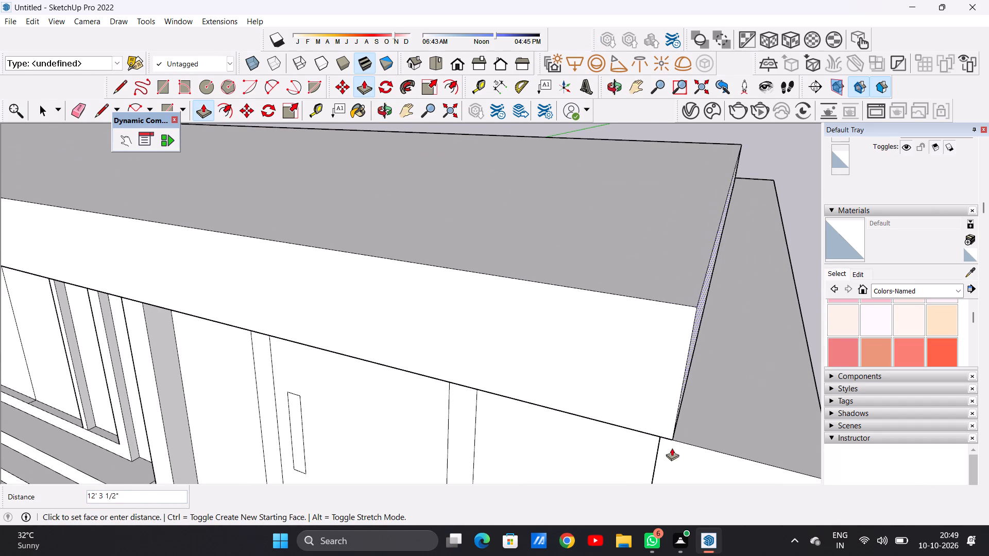
{"action": "left_click", "coordinate": [660, 438]}
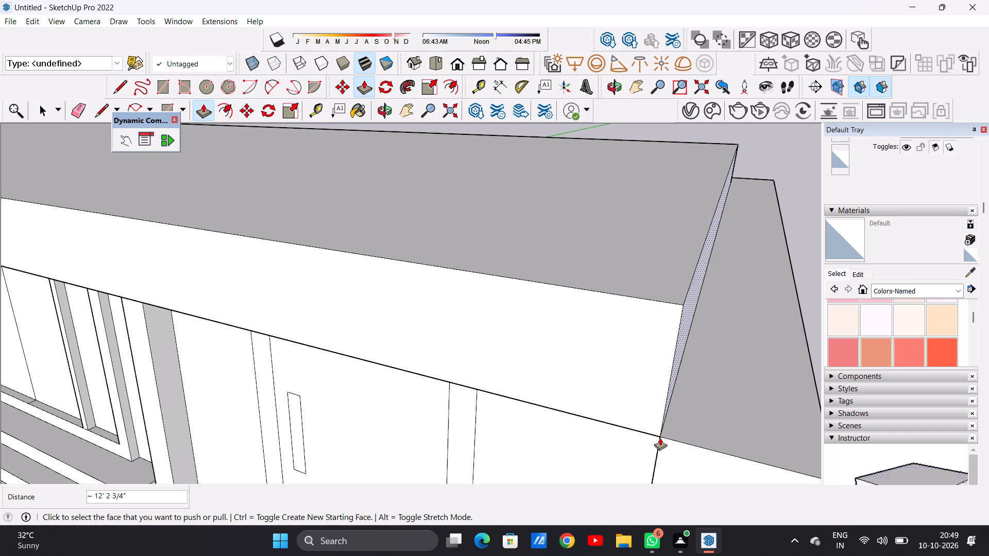
{"action": "key", "text": "space"}
Examine the extended roof slab and the ground floor from the front, below and above.
{"action": "scroll", "coordinate": [601, 353], "scroll_direction": "down", "scroll_amount": 6}
{"action": "middle_click_drag", "start_coordinate": [617, 374], "coordinate": [722, 265]}
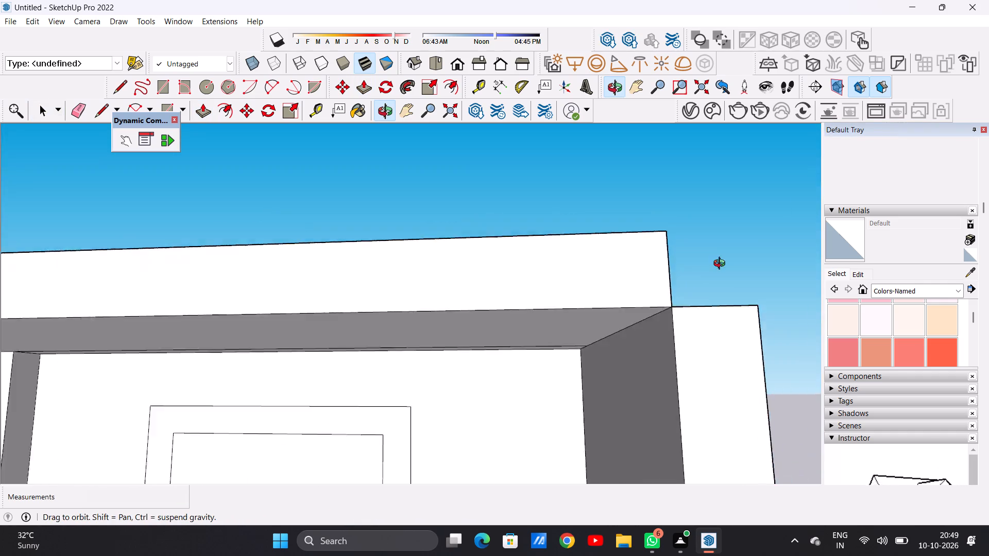
{"action": "middle_click_drag", "start_coordinate": [722, 265], "coordinate": [730, 269]}
{"action": "scroll", "coordinate": [601, 342], "scroll_direction": "down", "scroll_amount": 12}
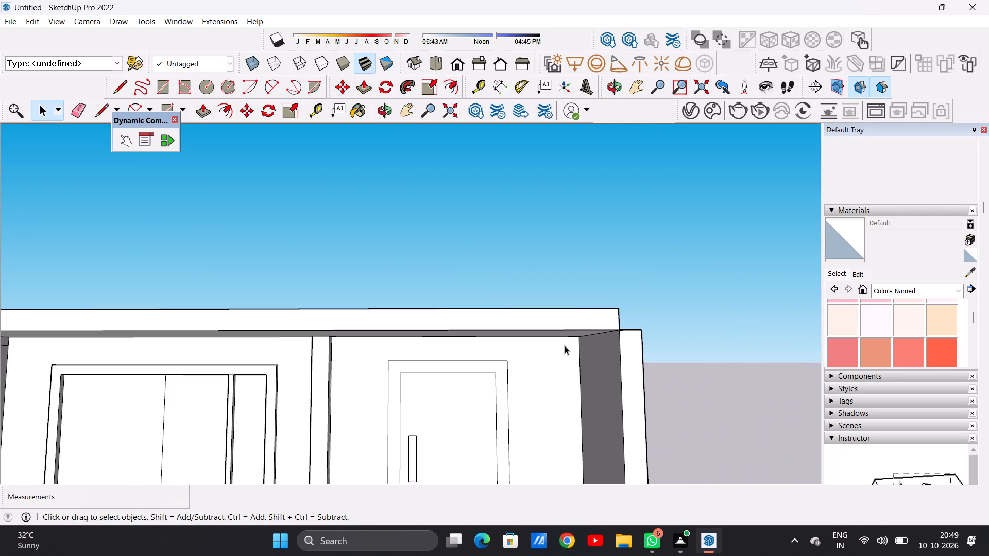
{"action": "scroll", "coordinate": [561, 337], "scroll_direction": "down", "scroll_amount": 6}
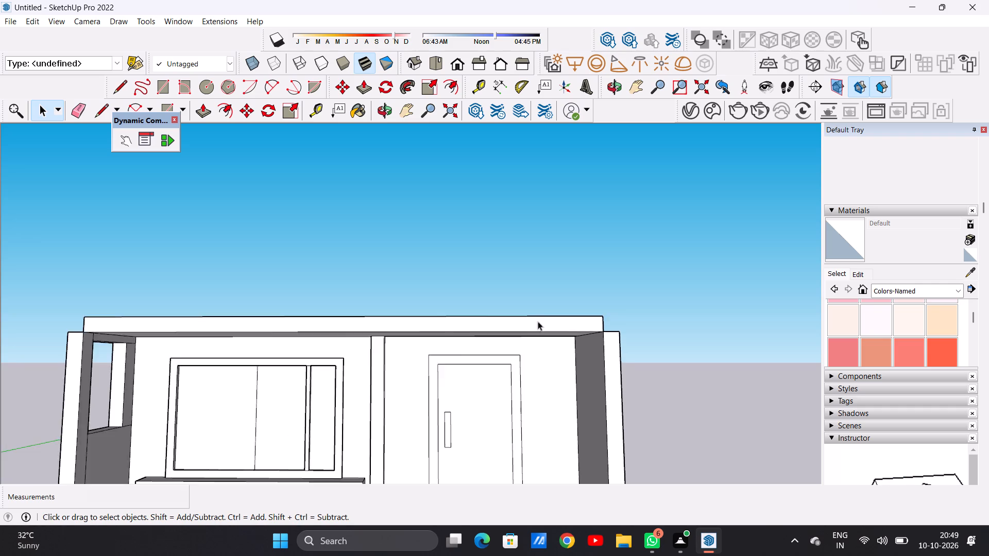
{"action": "scroll", "coordinate": [538, 321], "scroll_direction": "down", "scroll_amount": 6}
{"action": "middle_click_drag", "start_coordinate": [540, 339], "coordinate": [612, 442]}
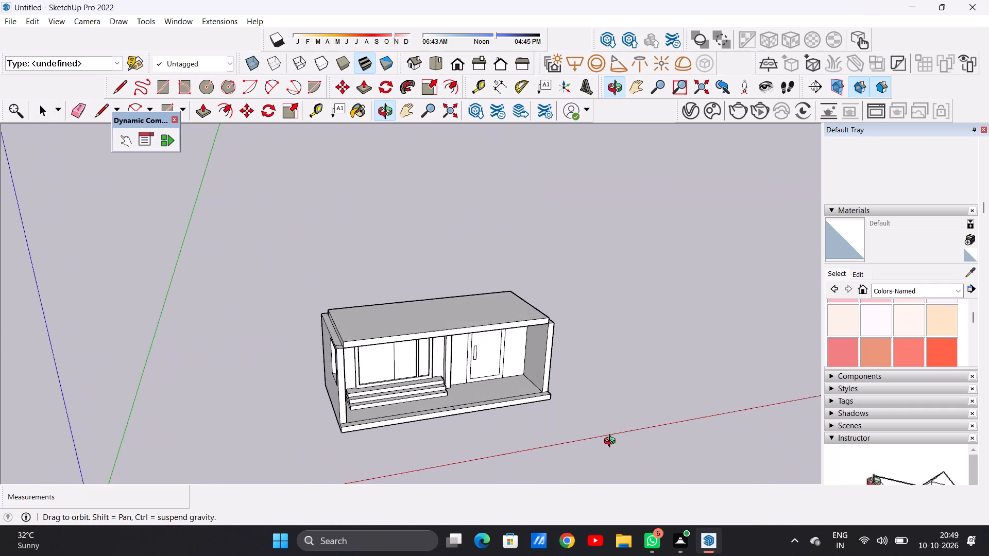
{"action": "middle_click_drag", "start_coordinate": [612, 442], "coordinate": [499, 464]}
{"action": "scroll", "coordinate": [476, 342], "scroll_direction": "down", "scroll_amount": 4}
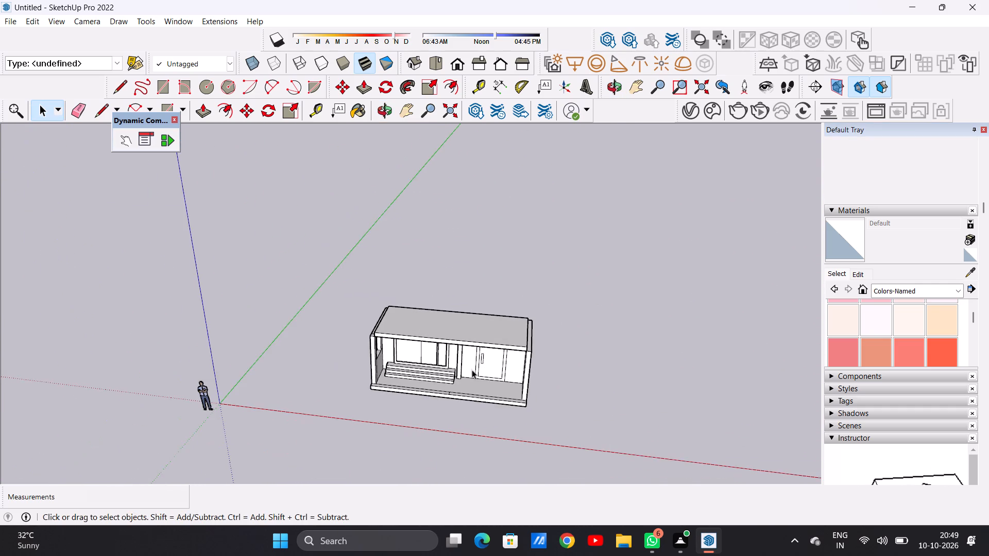
{"action": "middle_click_drag", "start_coordinate": [467, 385], "coordinate": [490, 291]}
{"action": "scroll", "coordinate": [497, 358], "scroll_direction": "up", "scroll_amount": 7}
{"action": "scroll", "coordinate": [436, 390], "scroll_direction": "up", "scroll_amount": 1}
{"action": "scroll", "coordinate": [436, 390], "scroll_direction": "down", "scroll_amount": 1}
{"action": "scroll", "coordinate": [436, 390], "scroll_direction": "up", "scroll_amount": 1}
{"action": "scroll", "coordinate": [436, 390], "scroll_direction": "down", "scroll_amount": 1}
{"action": "scroll", "coordinate": [436, 390], "scroll_direction": "up", "scroll_amount": 4}
{"action": "scroll", "coordinate": [469, 359], "scroll_direction": "down", "scroll_amount": 9}
{"action": "middle_click_drag", "start_coordinate": [456, 340], "coordinate": [458, 420]}
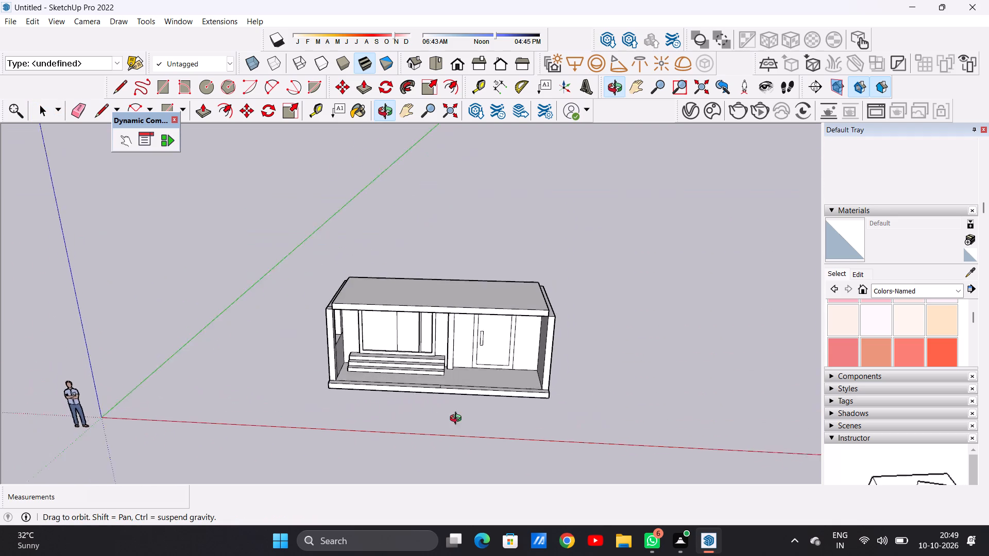
{"action": "middle_click_drag", "start_coordinate": [458, 420], "coordinate": [461, 467]}
{"action": "middle_click_drag", "start_coordinate": [448, 393], "coordinate": [331, 435]}
{"action": "scroll", "coordinate": [501, 429], "scroll_direction": "up", "scroll_amount": 11}
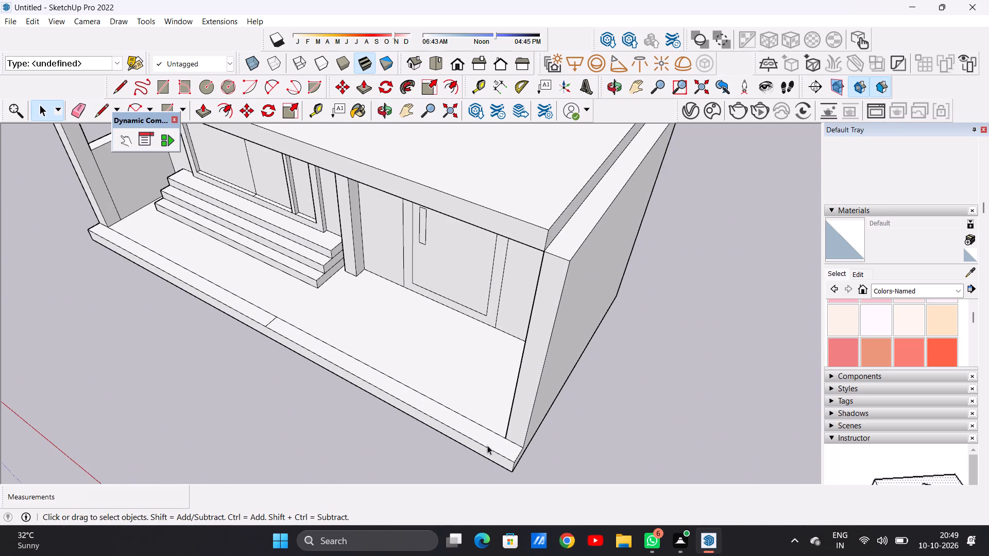
{"action": "scroll", "coordinate": [487, 437], "scroll_direction": "down", "scroll_amount": 7}
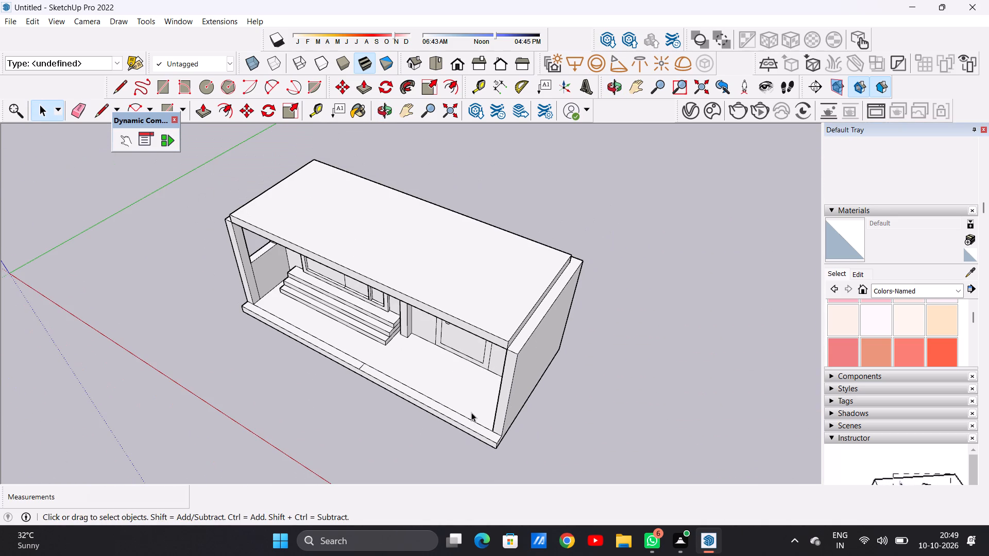
Push/Pull the front floor strip before the door bay up 10' and raise its top further, above the roof slab, as a tall front wall.
{"action": "key", "text": "p"}
{"action": "scroll", "coordinate": [489, 431], "scroll_direction": "up", "scroll_amount": 5}
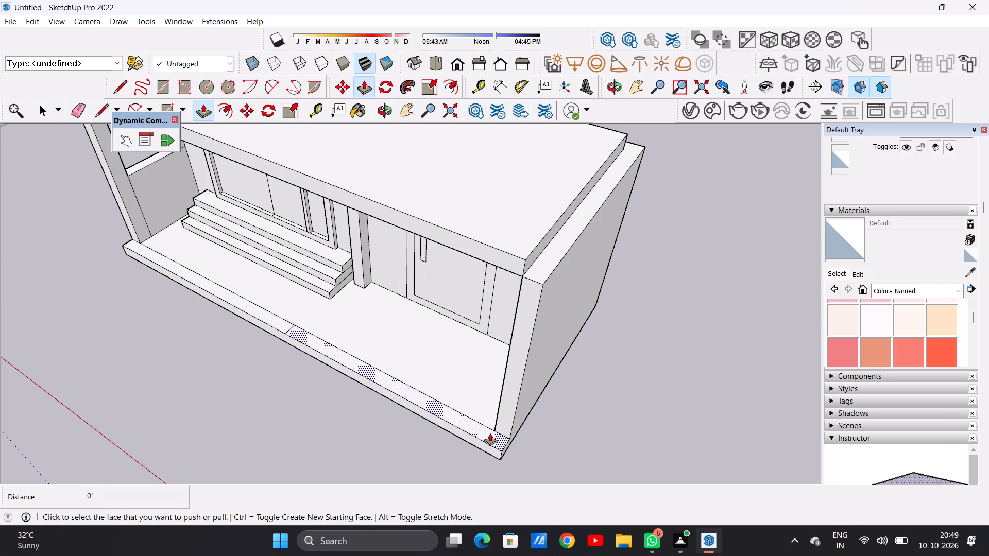
{"action": "left_click", "coordinate": [490, 433]}
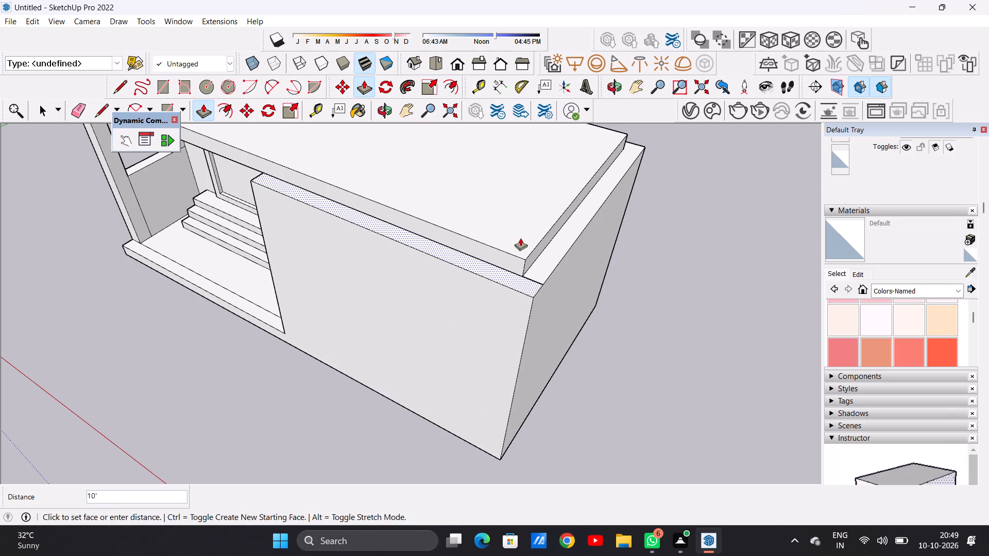
{"action": "left_click", "coordinate": [520, 240]}
{"action": "left_click", "coordinate": [530, 286]}
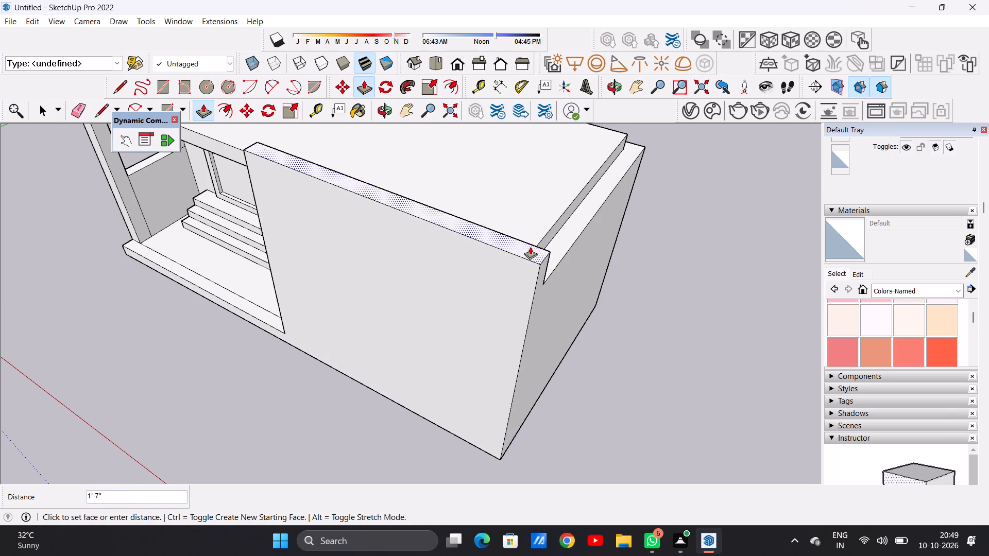
{"action": "left_click", "coordinate": [548, 158]}
{"action": "key", "text": "space"}
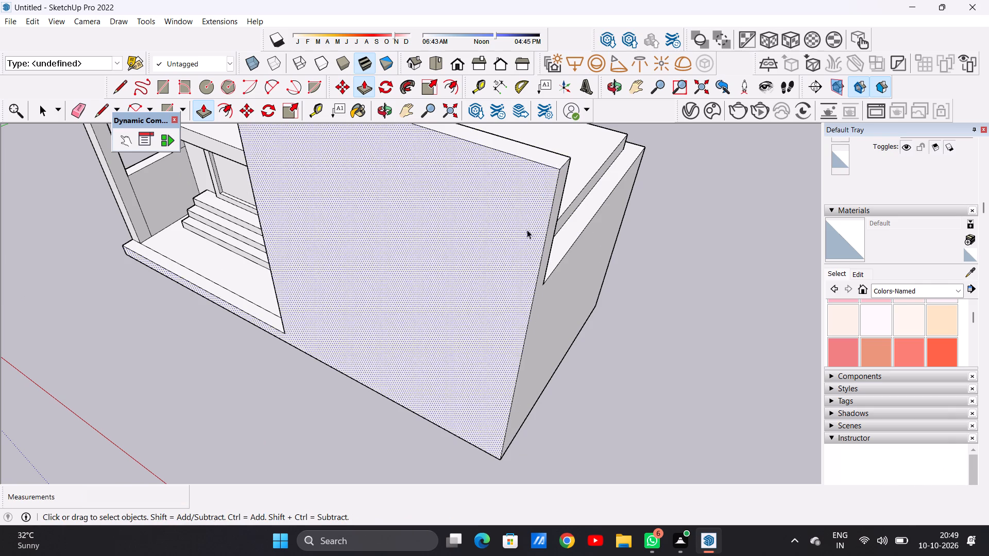
Examine the tall front wall and its junction with the roof slab from the side, above and the front.
{"action": "scroll", "coordinate": [502, 337], "scroll_direction": "down", "scroll_amount": 9}
{"action": "middle_click_drag", "start_coordinate": [567, 333], "coordinate": [367, 353]}
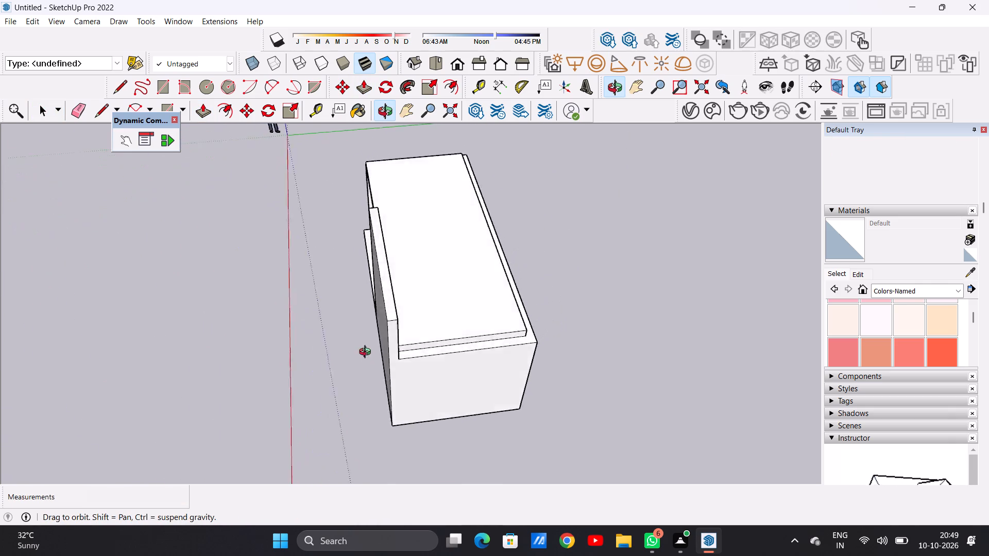
{"action": "middle_click_drag", "start_coordinate": [367, 353], "coordinate": [258, 345]}
{"action": "scroll", "coordinate": [329, 318], "scroll_direction": "up", "scroll_amount": 5}
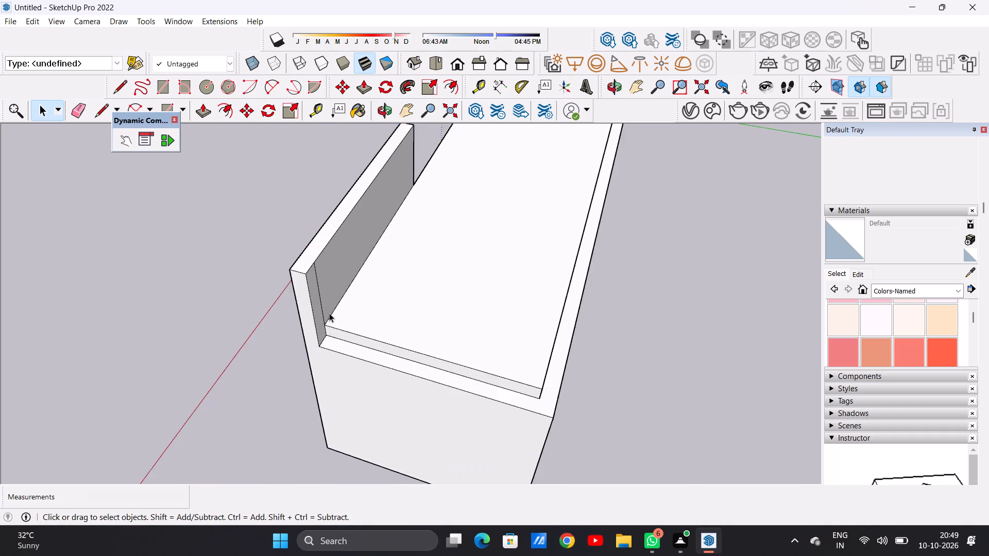
{"action": "scroll", "coordinate": [329, 313], "scroll_direction": "up", "scroll_amount": 9}
{"action": "scroll", "coordinate": [307, 342], "scroll_direction": "down", "scroll_amount": 1}
{"action": "scroll", "coordinate": [307, 342], "scroll_direction": "up", "scroll_amount": 5}
{"action": "middle_click_drag", "start_coordinate": [335, 371], "coordinate": [450, 337]}
{"action": "scroll", "coordinate": [444, 343], "scroll_direction": "up", "scroll_amount": 1}
{"action": "scroll", "coordinate": [436, 353], "scroll_direction": "down", "scroll_amount": 20}
{"action": "scroll", "coordinate": [436, 353], "scroll_direction": "down", "scroll_amount": 9}
{"action": "middle_click_drag", "start_coordinate": [374, 339], "coordinate": [720, 266]}
{"action": "middle_click_drag", "start_coordinate": [355, 316], "coordinate": [501, 281]}
{"action": "scroll", "coordinate": [438, 265], "scroll_direction": "up", "scroll_amount": 17}
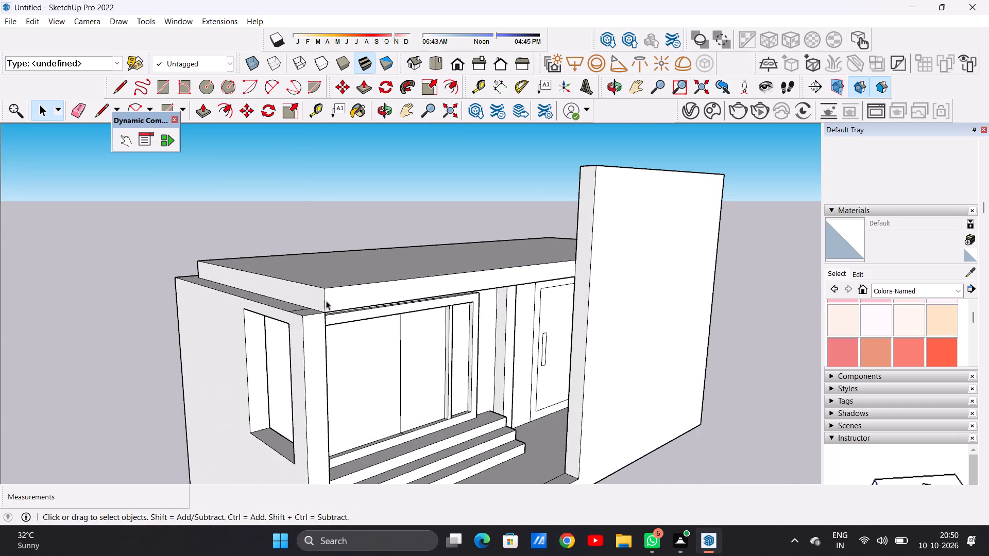
Erase the leftover edge crossing the top of the side wall with the opening, beside the roof slab's front corner.
{"action": "middle_click_drag", "start_coordinate": [319, 289], "coordinate": [298, 400]}
{"action": "scroll", "coordinate": [350, 314], "scroll_direction": "down", "scroll_amount": 6}
{"action": "scroll", "coordinate": [318, 373], "scroll_direction": "up", "scroll_amount": 6}
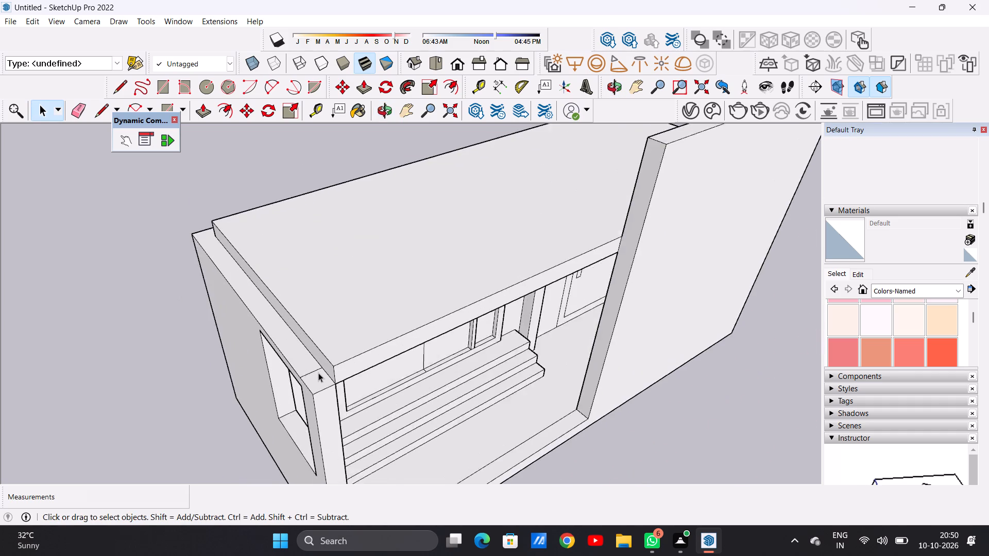
{"action": "scroll", "coordinate": [318, 373], "scroll_direction": "up", "scroll_amount": 17}
{"action": "scroll", "coordinate": [274, 378], "scroll_direction": "up", "scroll_amount": 1}
{"action": "scroll", "coordinate": [274, 378], "scroll_direction": "down", "scroll_amount": 1}
{"action": "scroll", "coordinate": [274, 378], "scroll_direction": "up", "scroll_amount": 5}
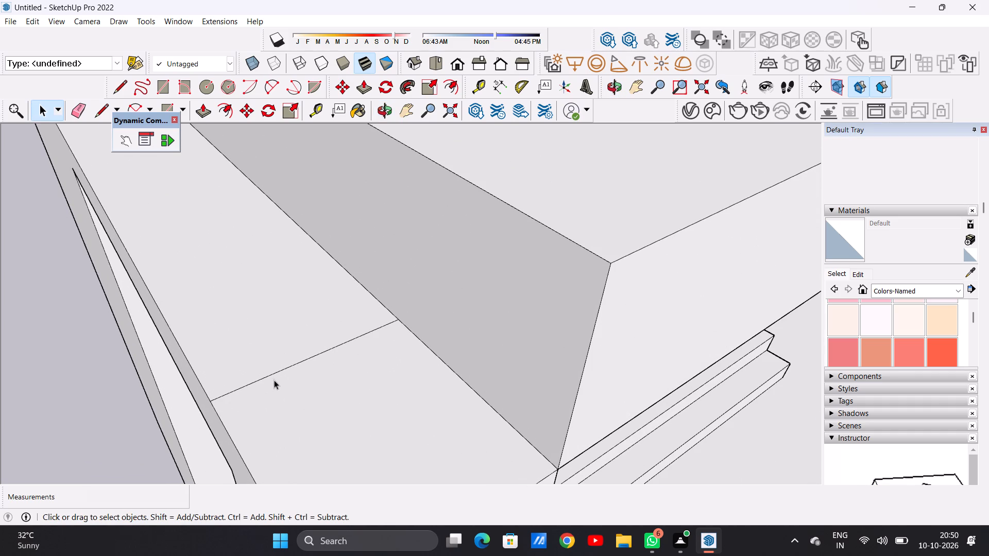
{"action": "key", "text": "e"}
{"action": "left_click_drag", "start_coordinate": [272, 361], "coordinate": [279, 373]}
{"action": "key", "text": "space"}
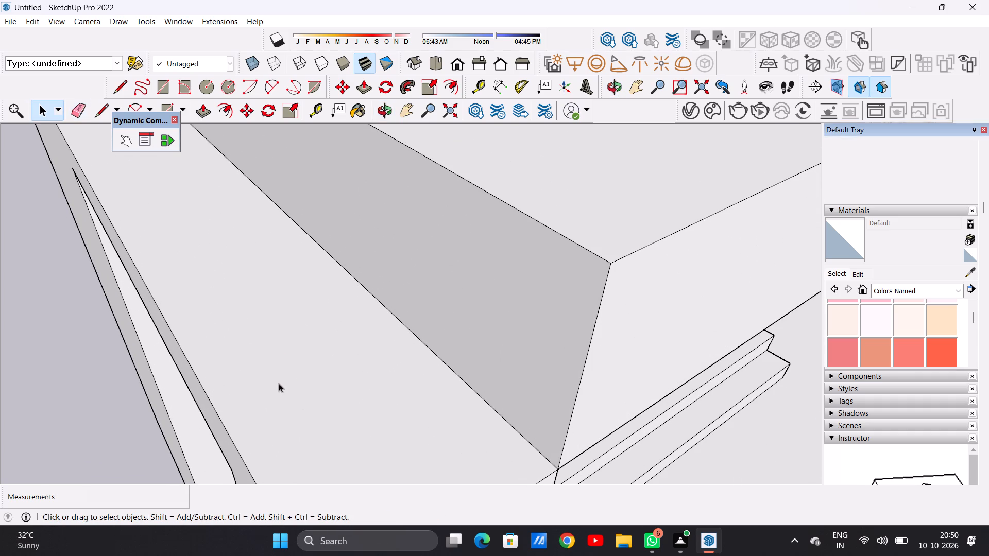
Examine the ground floor with its tall front wall and roof slab from the front, both sides and above.
{"action": "scroll", "coordinate": [311, 406], "scroll_direction": "down", "scroll_amount": 20}
{"action": "scroll", "coordinate": [311, 406], "scroll_direction": "down", "scroll_amount": 1}
{"action": "middle_click_drag", "start_coordinate": [417, 407], "coordinate": [263, 206]}
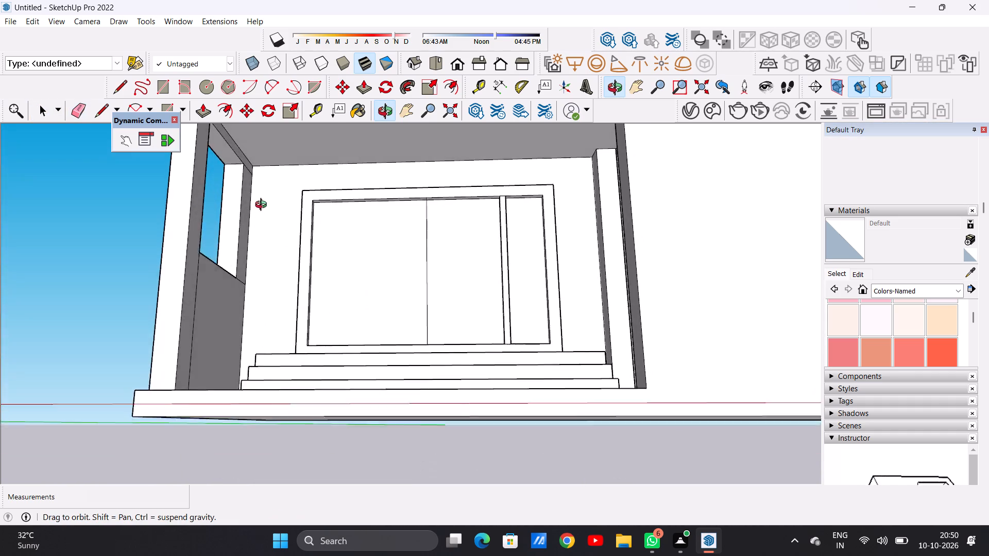
{"action": "middle_click_drag", "start_coordinate": [263, 206], "coordinate": [263, 318]}
{"action": "scroll", "coordinate": [395, 326], "scroll_direction": "down", "scroll_amount": 12}
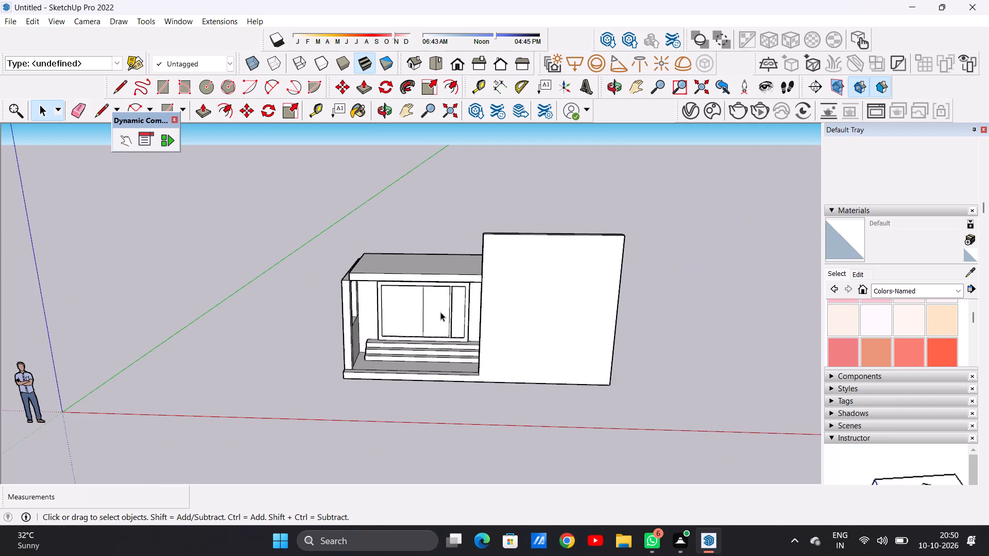
{"action": "middle_click_drag", "start_coordinate": [456, 319], "coordinate": [472, 284]}
{"action": "scroll", "coordinate": [474, 304], "scroll_direction": "up", "scroll_amount": 7}
{"action": "scroll", "coordinate": [468, 332], "scroll_direction": "down", "scroll_amount": 2}
{"action": "middle_click_drag", "start_coordinate": [473, 332], "coordinate": [538, 340]}
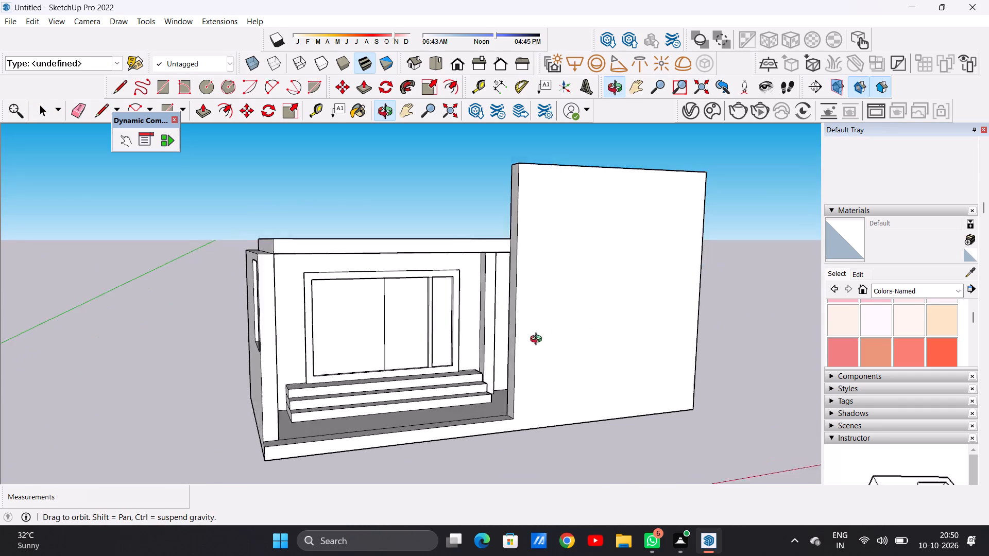
{"action": "middle_click_drag", "start_coordinate": [538, 340], "coordinate": [527, 352]}
{"action": "scroll", "coordinate": [466, 349], "scroll_direction": "down", "scroll_amount": 8}
{"action": "middle_click_drag", "start_coordinate": [409, 343], "coordinate": [512, 334]}
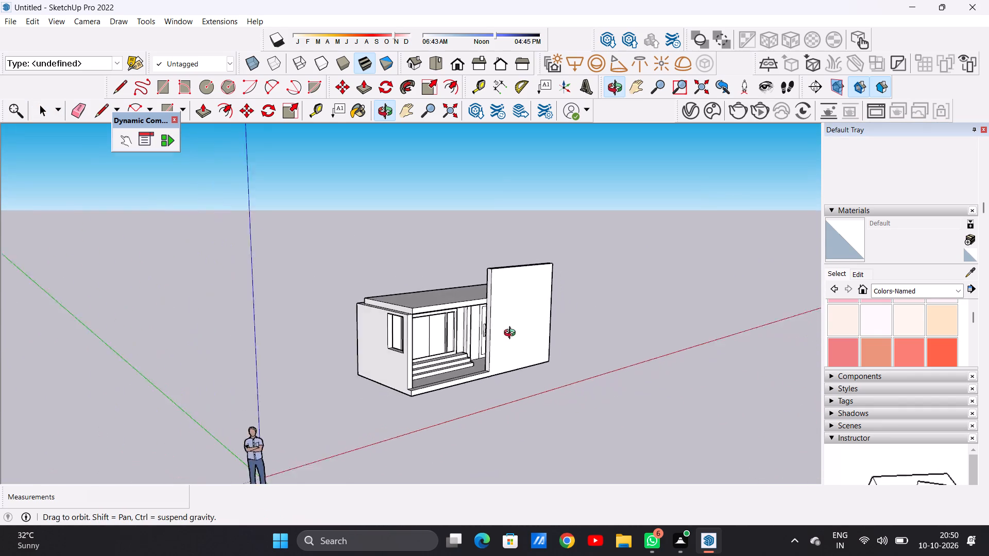
{"action": "middle_click_drag", "start_coordinate": [512, 334], "coordinate": [523, 356]}
{"action": "scroll", "coordinate": [492, 329], "scroll_direction": "up", "scroll_amount": 12}
{"action": "scroll", "coordinate": [412, 339], "scroll_direction": "up", "scroll_amount": 1}
{"action": "scroll", "coordinate": [413, 338], "scroll_direction": "down", "scroll_amount": 2}
{"action": "scroll", "coordinate": [416, 336], "scroll_direction": "up", "scroll_amount": 5}
{"action": "scroll", "coordinate": [440, 325], "scroll_direction": "down", "scroll_amount": 1}
{"action": "scroll", "coordinate": [448, 327], "scroll_direction": "up", "scroll_amount": 6}
{"action": "scroll", "coordinate": [459, 329], "scroll_direction": "down", "scroll_amount": 12}
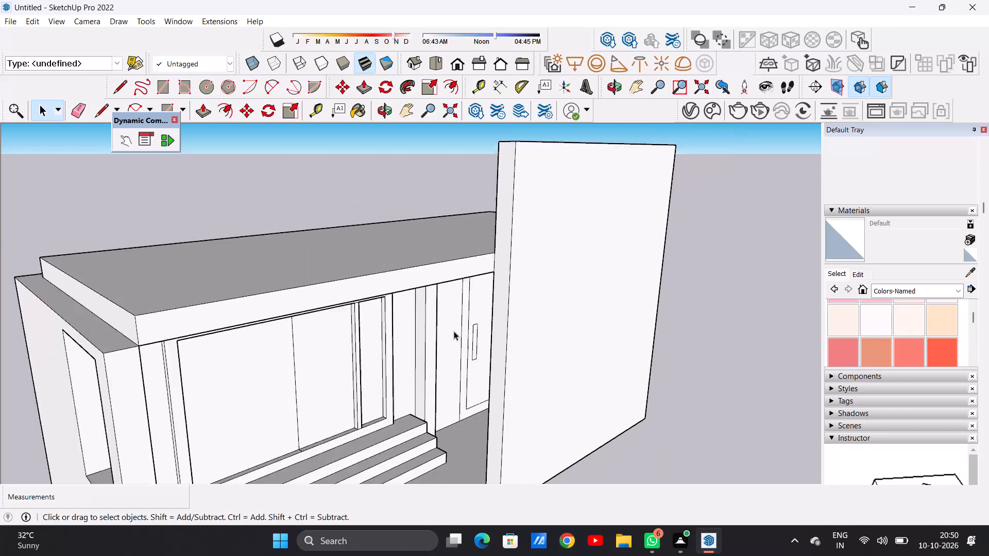
{"action": "scroll", "coordinate": [454, 331], "scroll_direction": "down", "scroll_amount": 13}
{"action": "middle_click_drag", "start_coordinate": [435, 300], "coordinate": [227, 357]}
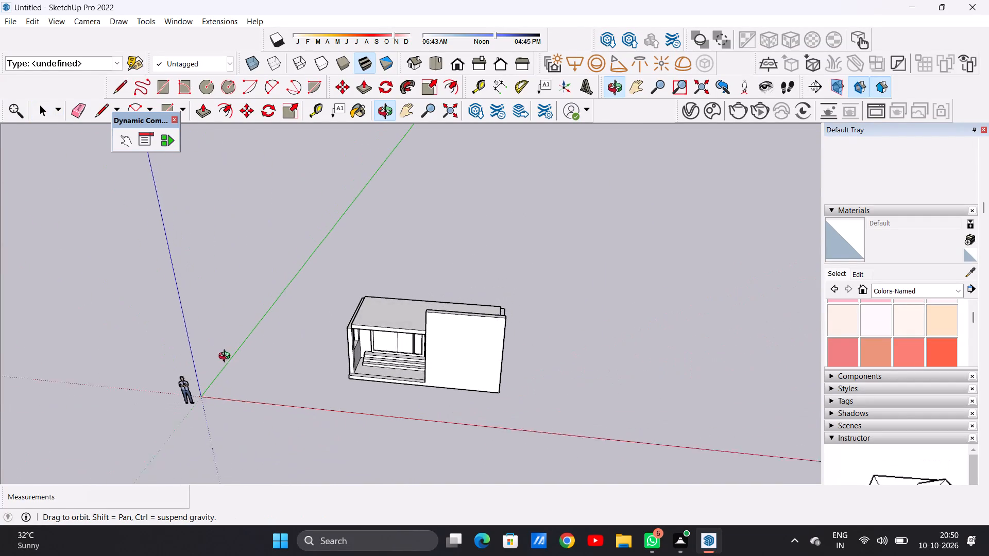
{"action": "middle_click_drag", "start_coordinate": [227, 357], "coordinate": [223, 361]}
{"action": "middle_click_drag", "start_coordinate": [513, 306], "coordinate": [383, 423]}
{"action": "middle_click_drag", "start_coordinate": [486, 376], "coordinate": [473, 349]}
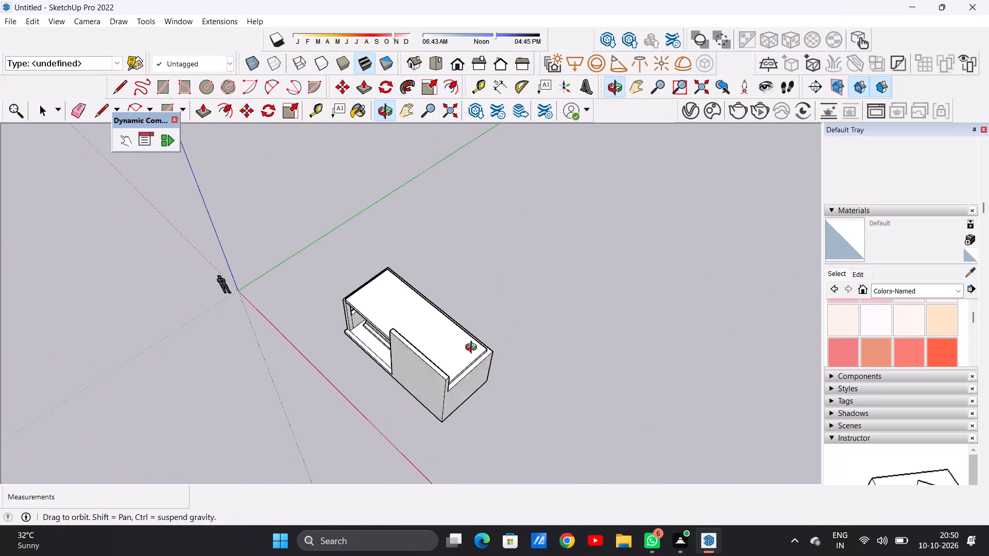
{"action": "middle_click_drag", "start_coordinate": [473, 349], "coordinate": [465, 332]}
{"action": "scroll", "coordinate": [470, 346], "scroll_direction": "up", "scroll_amount": 6}
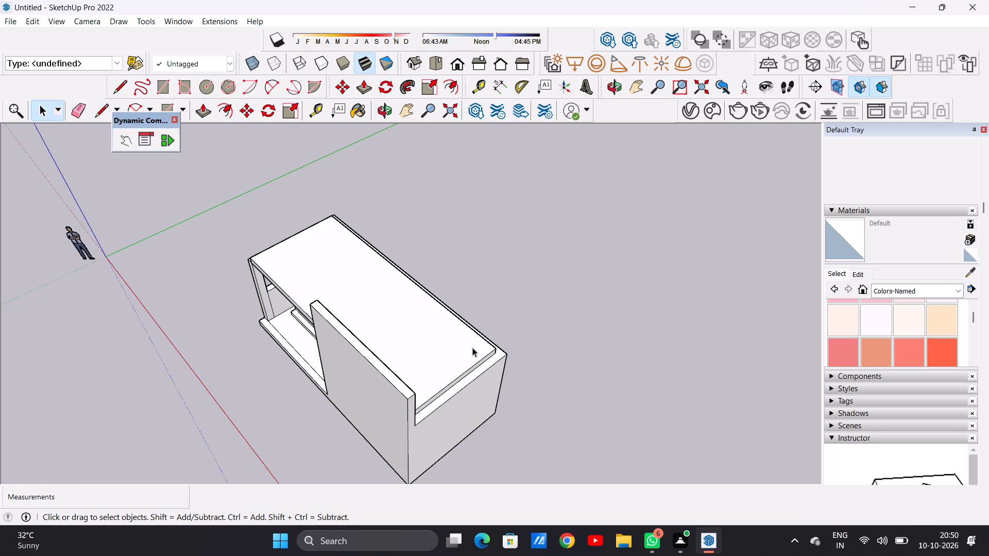
{"action": "scroll", "coordinate": [481, 361], "scroll_direction": "down", "scroll_amount": 8}
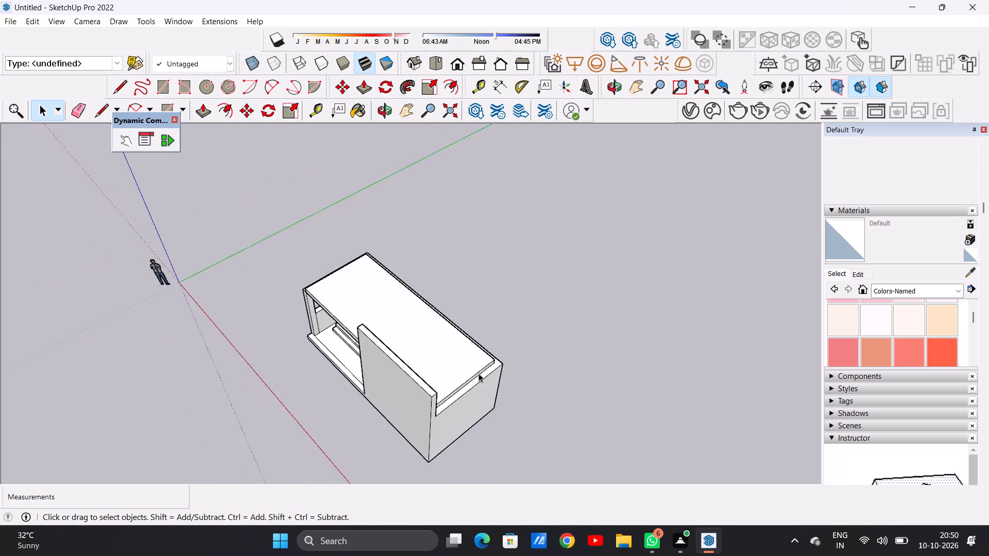
{"action": "scroll", "coordinate": [479, 373], "scroll_direction": "down", "scroll_amount": 3}
{"action": "scroll", "coordinate": [434, 339], "scroll_direction": "up", "scroll_amount": 7}
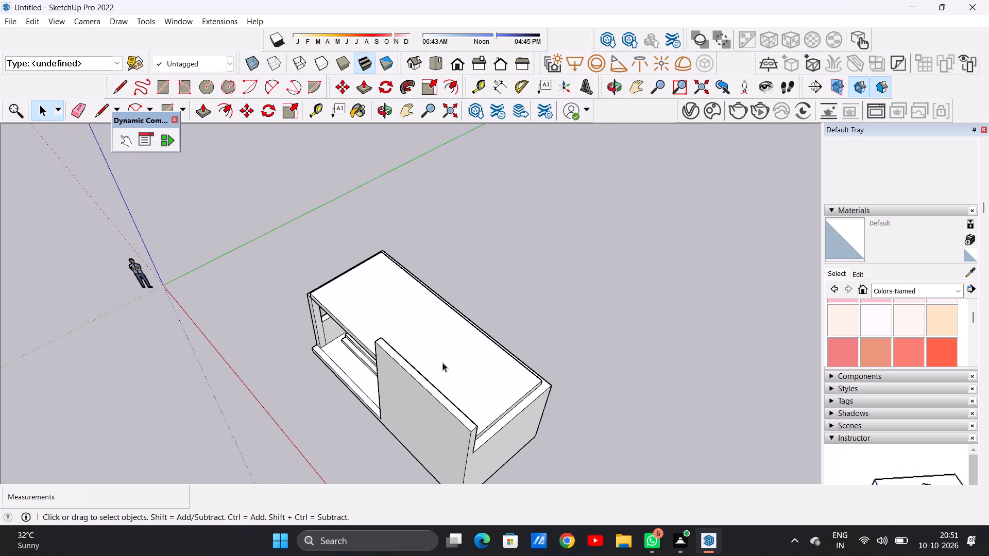
{"action": "scroll", "coordinate": [442, 362], "scroll_direction": "down", "scroll_amount": 10}
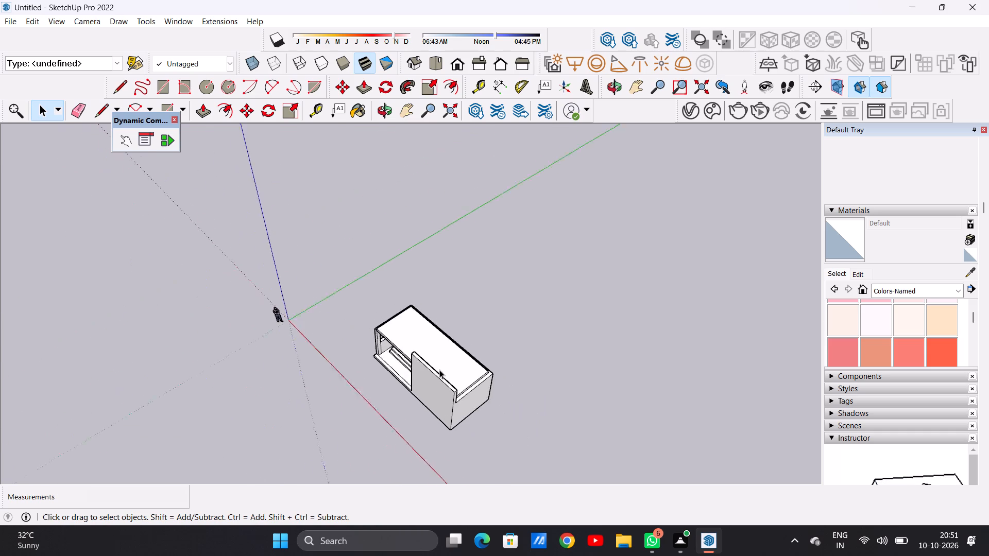
{"action": "scroll", "coordinate": [439, 370], "scroll_direction": "down", "scroll_amount": 1}
{"action": "middle_click_drag", "start_coordinate": [410, 385], "coordinate": [549, 266]}
{"action": "middle_click_drag", "start_coordinate": [333, 318], "coordinate": [403, 295]}
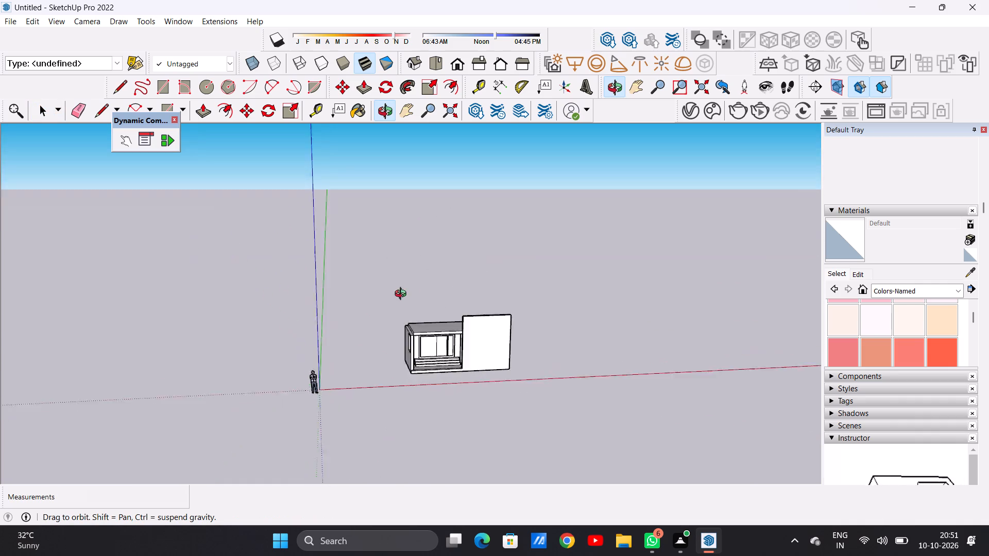
Examine the tall front wall, the roof slab and the exposed side wall top from above and the door side.
{"action": "middle_click_drag", "start_coordinate": [403, 295], "coordinate": [267, 384]}
{"action": "scroll", "coordinate": [433, 366], "scroll_direction": "up", "scroll_amount": 6}
{"action": "scroll", "coordinate": [410, 326], "scroll_direction": "up", "scroll_amount": 8}
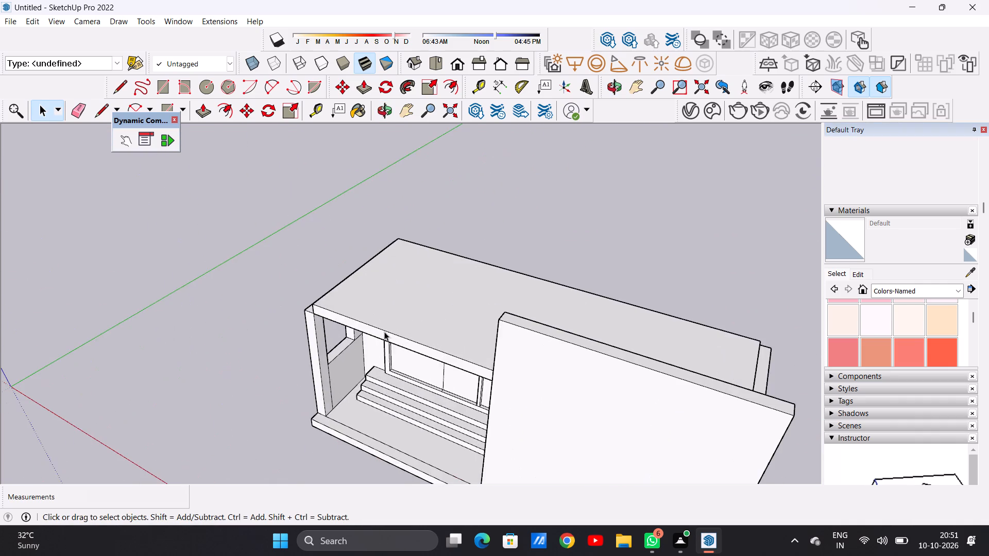
{"action": "middle_click_drag", "start_coordinate": [337, 353], "coordinate": [270, 309]}
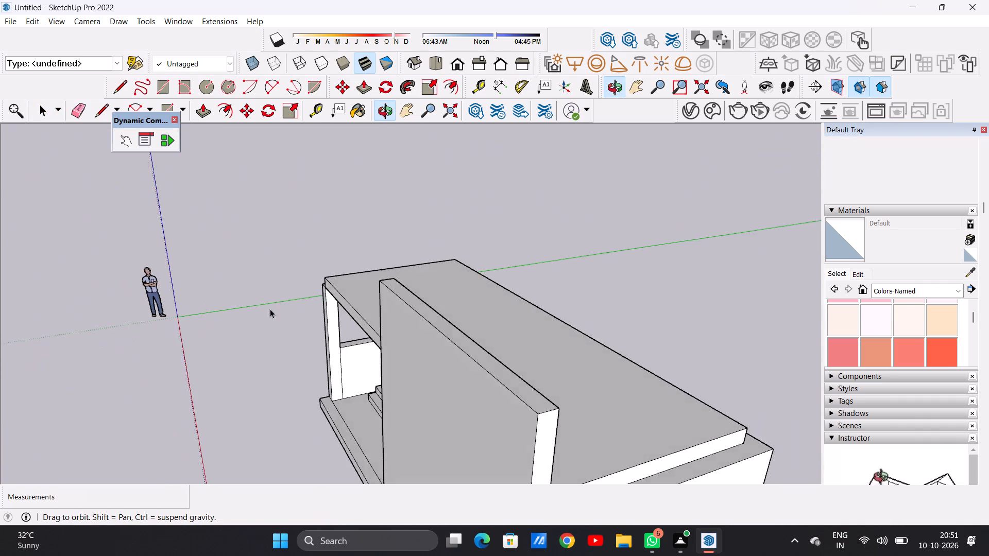
{"action": "middle_click_drag", "start_coordinate": [270, 309], "coordinate": [214, 309]}
{"action": "scroll", "coordinate": [543, 312], "scroll_direction": "down", "scroll_amount": 5}
{"action": "scroll", "coordinate": [564, 367], "scroll_direction": "up", "scroll_amount": 13}
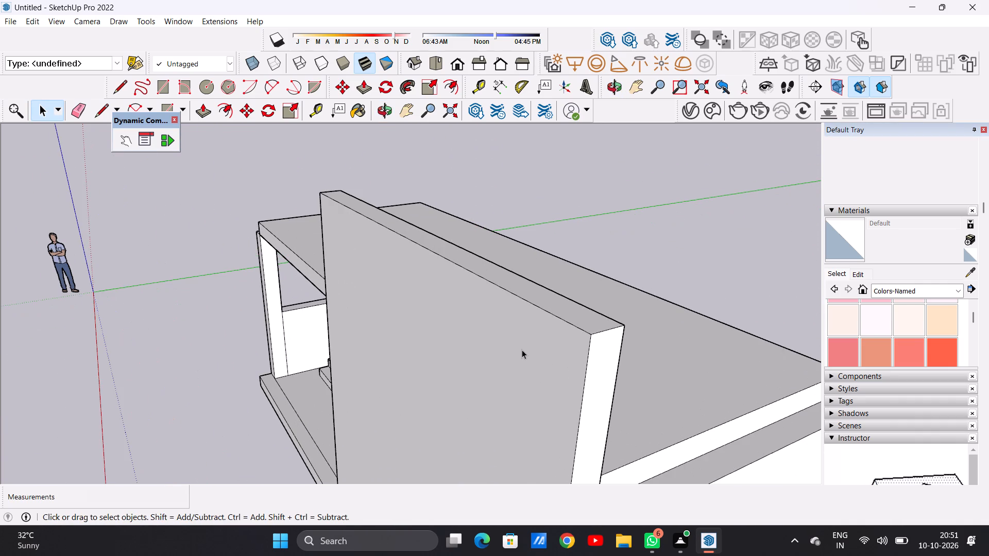
{"action": "scroll", "coordinate": [522, 345], "scroll_direction": "down", "scroll_amount": 9}
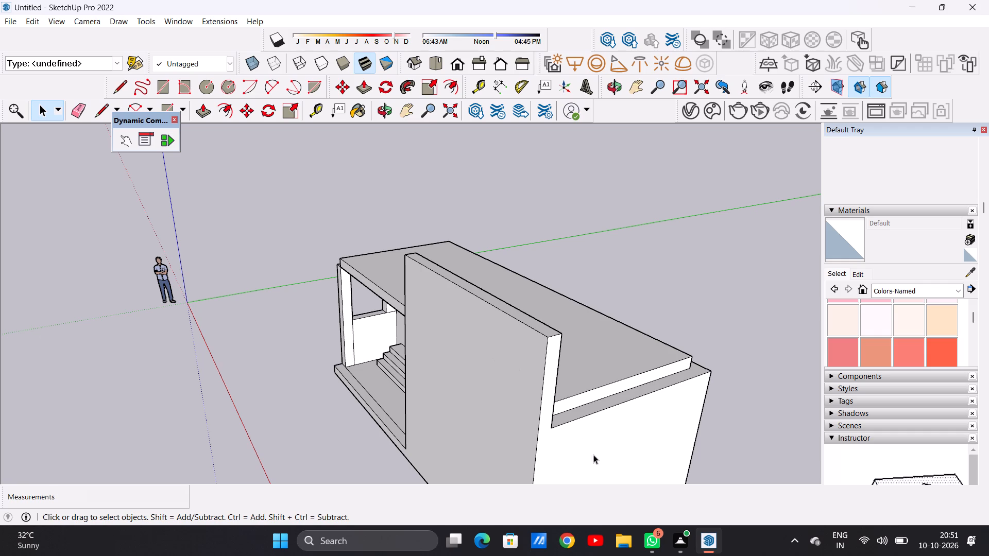
{"action": "scroll", "coordinate": [432, 277], "scroll_direction": "down", "scroll_amount": 17}
{"action": "scroll", "coordinate": [431, 286], "scroll_direction": "down", "scroll_amount": 20}
{"action": "scroll", "coordinate": [431, 286], "scroll_direction": "down", "scroll_amount": 10}
{"action": "scroll", "coordinate": [486, 304], "scroll_direction": "up", "scroll_amount": 2}
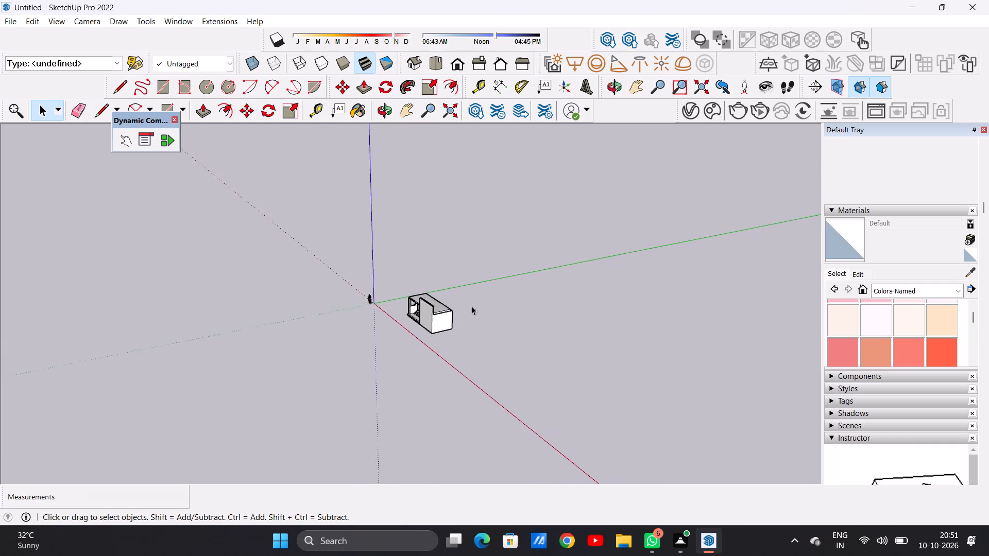
{"action": "scroll", "coordinate": [471, 306], "scroll_direction": "up", "scroll_amount": 2}
{"action": "scroll", "coordinate": [408, 312], "scroll_direction": "down", "scroll_amount": 1}
{"action": "scroll", "coordinate": [408, 312], "scroll_direction": "up", "scroll_amount": 1}
{"action": "scroll", "coordinate": [408, 312], "scroll_direction": "down", "scroll_amount": 1}
{"action": "scroll", "coordinate": [408, 312], "scroll_direction": "up", "scroll_amount": 10}
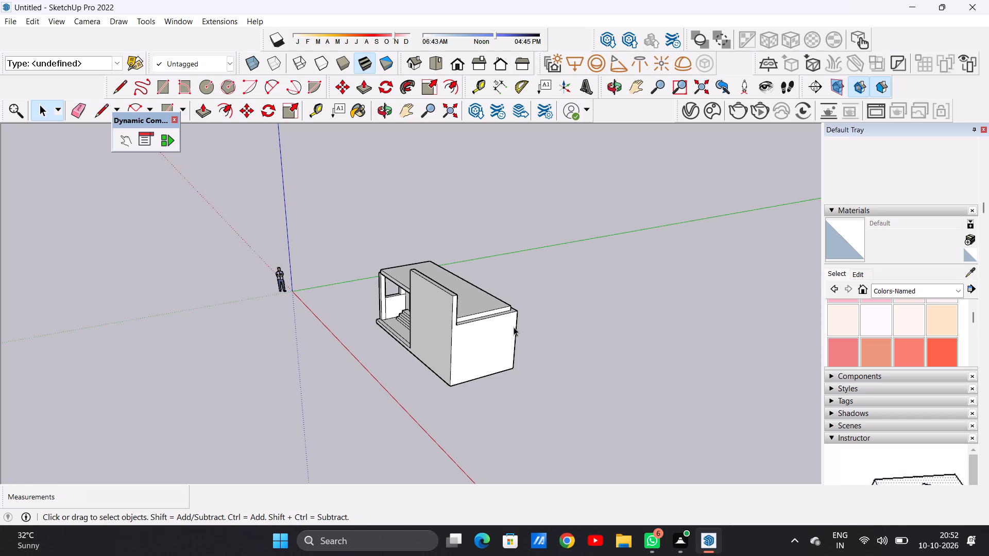
{"action": "scroll", "coordinate": [471, 305], "scroll_direction": "down", "scroll_amount": 6}
{"action": "scroll", "coordinate": [413, 301], "scroll_direction": "up", "scroll_amount": 19}
Push/Pull the top face of the side and back walls above the roof slab, entering 10', up to the tall front wall's height.
{"action": "middle_click_drag", "start_coordinate": [468, 266], "coordinate": [487, 302]}
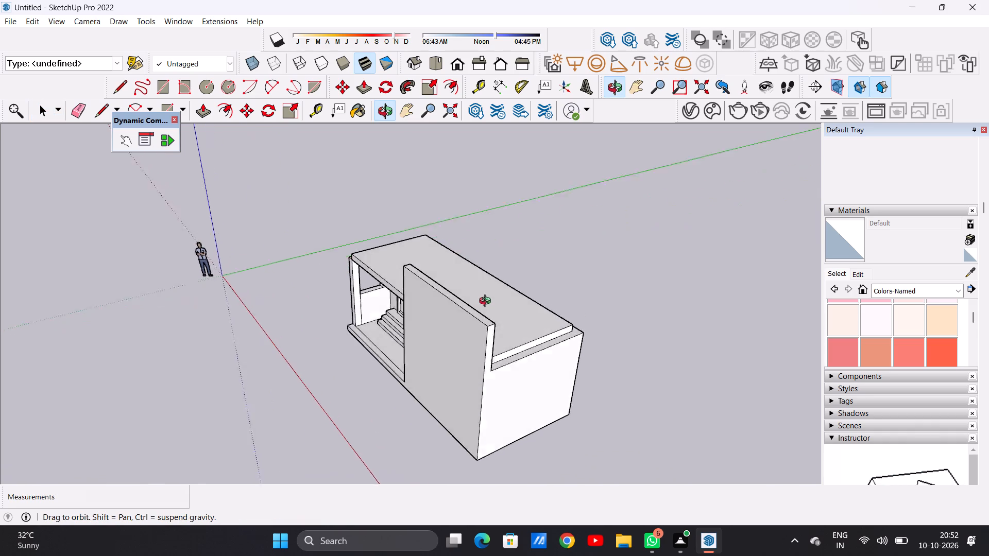
{"action": "middle_click_drag", "start_coordinate": [487, 302], "coordinate": [504, 343]}
{"action": "scroll", "coordinate": [434, 284], "scroll_direction": "down", "scroll_amount": 5}
{"action": "scroll", "coordinate": [462, 316], "scroll_direction": "up", "scroll_amount": 7}
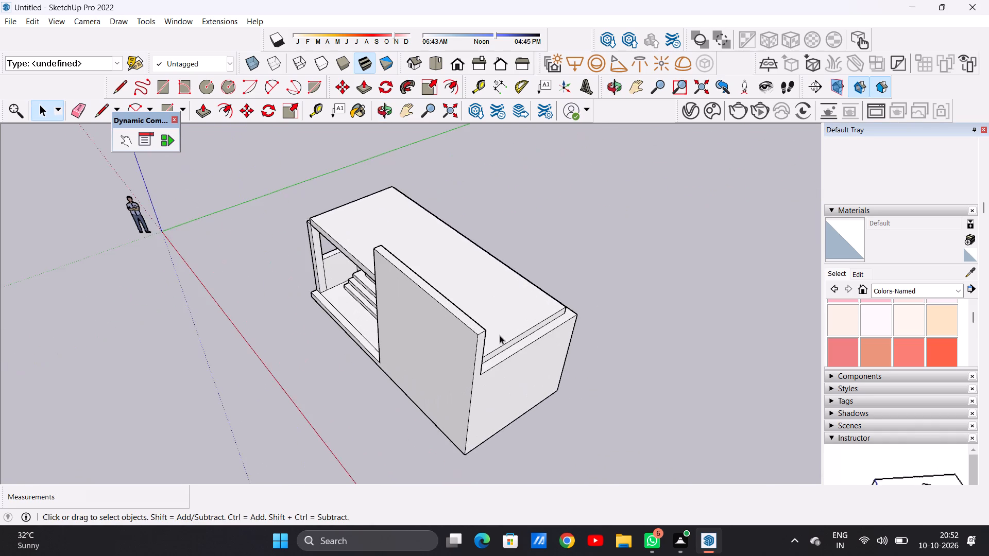
{"action": "scroll", "coordinate": [504, 335], "scroll_direction": "up", "scroll_amount": 4}
{"action": "key", "text": "p"}
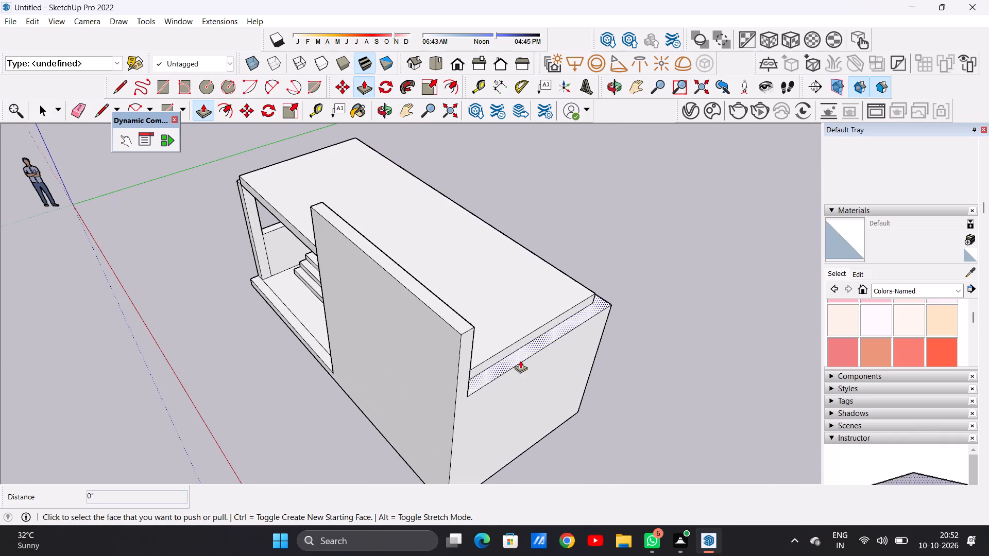
{"action": "scroll", "coordinate": [497, 354], "scroll_direction": "up", "scroll_amount": 10}
{"action": "left_click", "coordinate": [498, 378]}
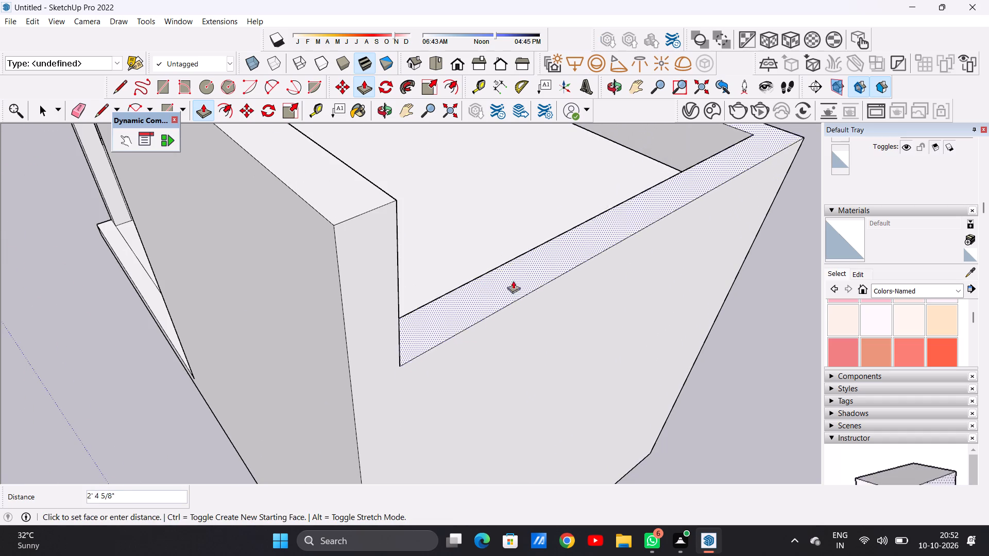
{"action": "scroll", "coordinate": [536, 261], "scroll_direction": "down", "scroll_amount": 3}
{"action": "scroll", "coordinate": [540, 268], "scroll_direction": "up", "scroll_amount": 1}
{"action": "scroll", "coordinate": [541, 268], "scroll_direction": "down", "scroll_amount": 12}
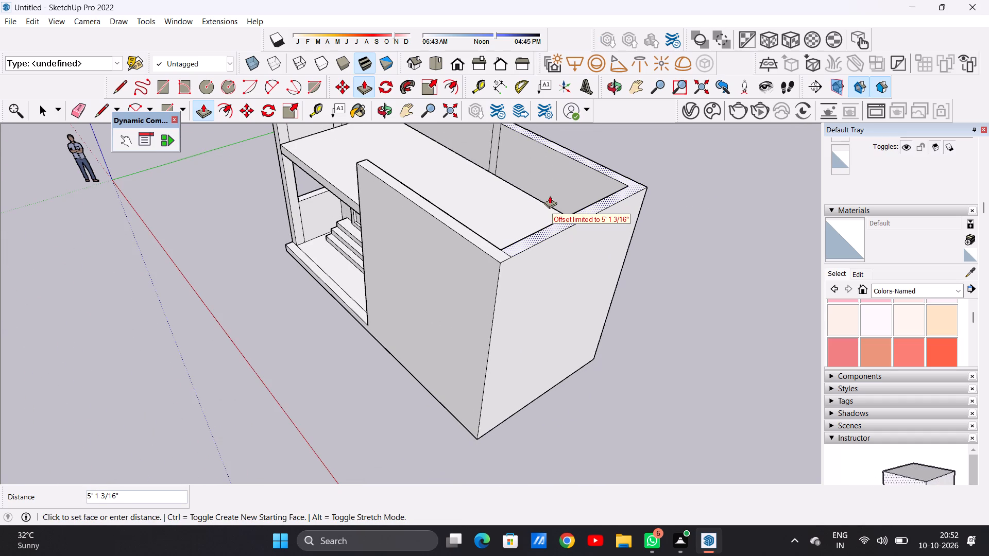
{"action": "middle_click_drag", "start_coordinate": [544, 197], "coordinate": [616, 169]}
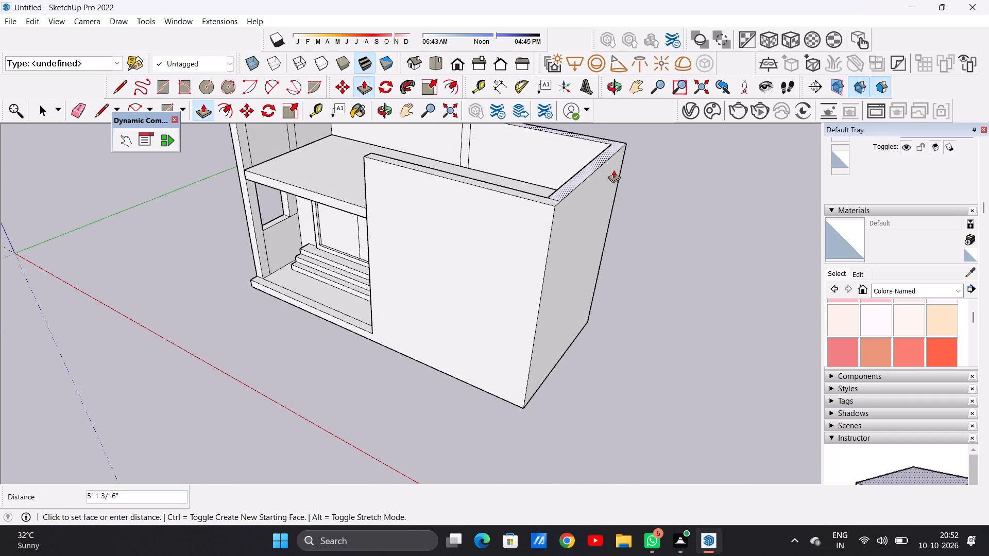
{"action": "type", "text": "10'"}
{"action": "key", "text": "Return"}
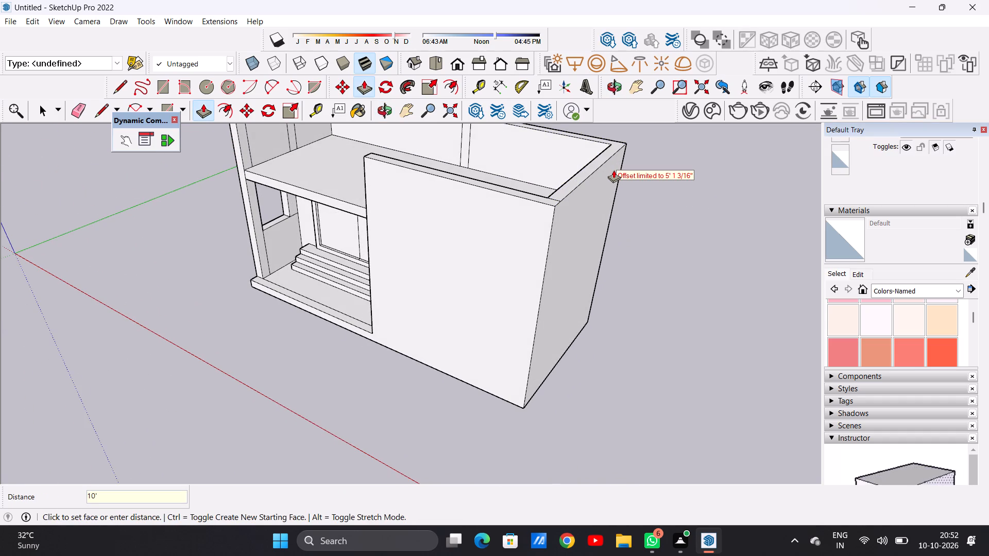
{"action": "key", "text": "space"}
Push/Pull the top of the tall front wall down about 4' 3 3/4" to the roof slab's level.
{"action": "scroll", "coordinate": [586, 232], "scroll_direction": "down", "scroll_amount": 9}
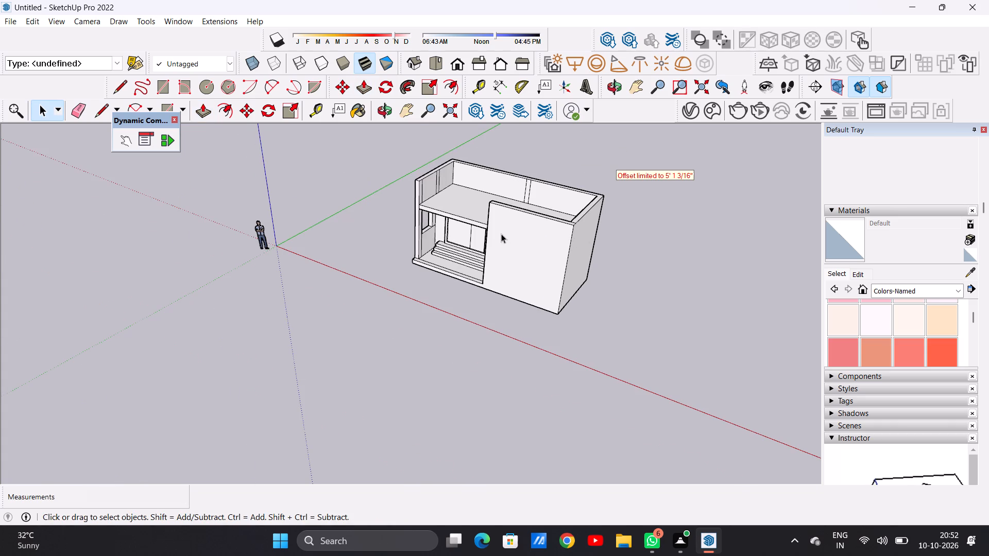
{"action": "middle_click_drag", "start_coordinate": [494, 231], "coordinate": [701, 284]}
{"action": "scroll", "coordinate": [484, 265], "scroll_direction": "down", "scroll_amount": 3}
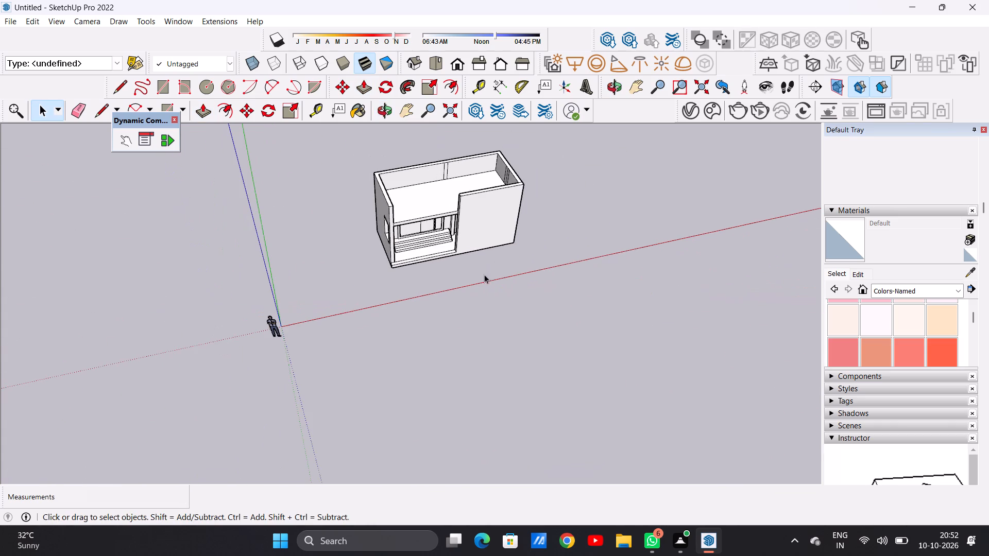
{"action": "scroll", "coordinate": [480, 158], "scroll_direction": "up", "scroll_amount": 6}
{"action": "middle_click_drag", "start_coordinate": [464, 205], "coordinate": [451, 289]}
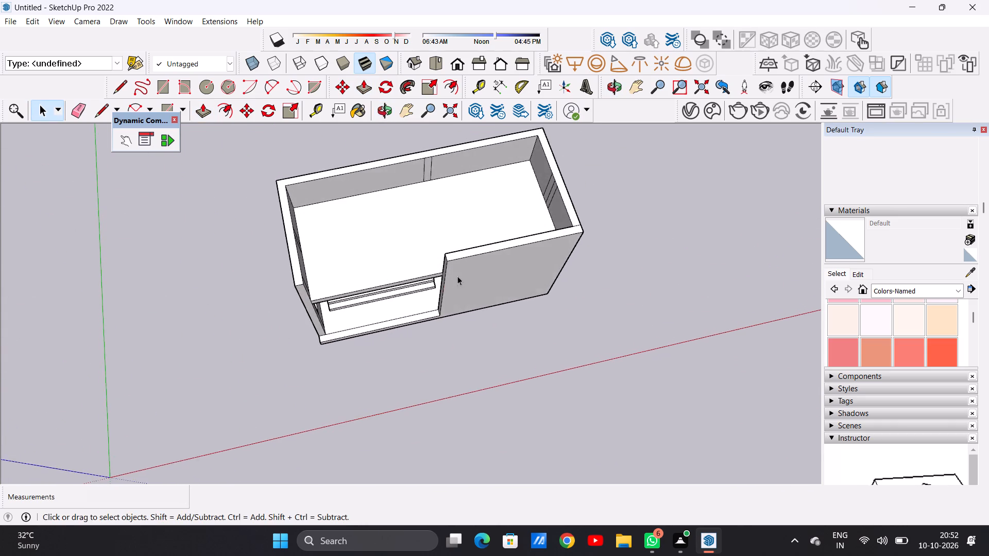
{"action": "scroll", "coordinate": [461, 269], "scroll_direction": "up", "scroll_amount": 3}
{"action": "key", "text": "p"}
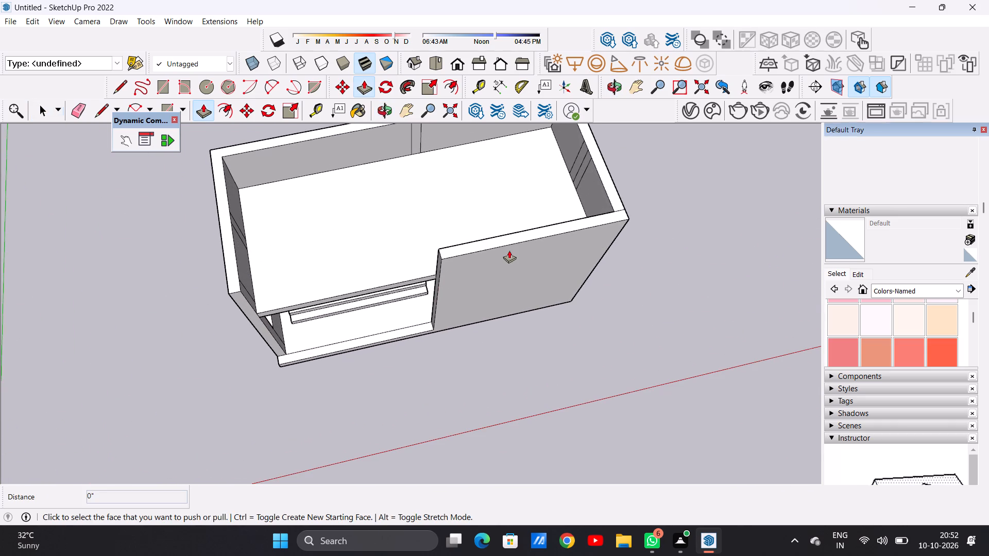
{"action": "scroll", "coordinate": [461, 247], "scroll_direction": "up", "scroll_amount": 3}
{"action": "left_click", "coordinate": [461, 247]}
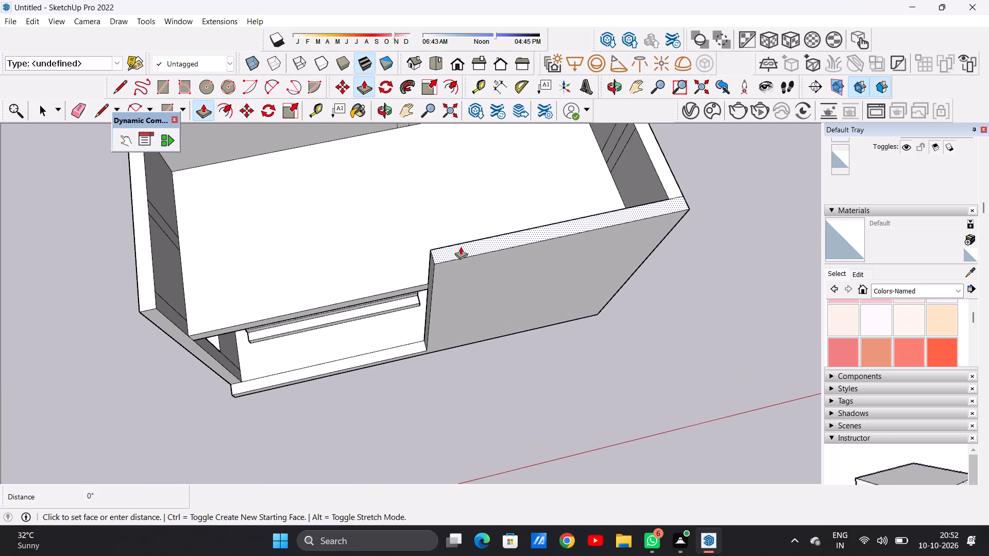
{"action": "left_click", "coordinate": [456, 313]}
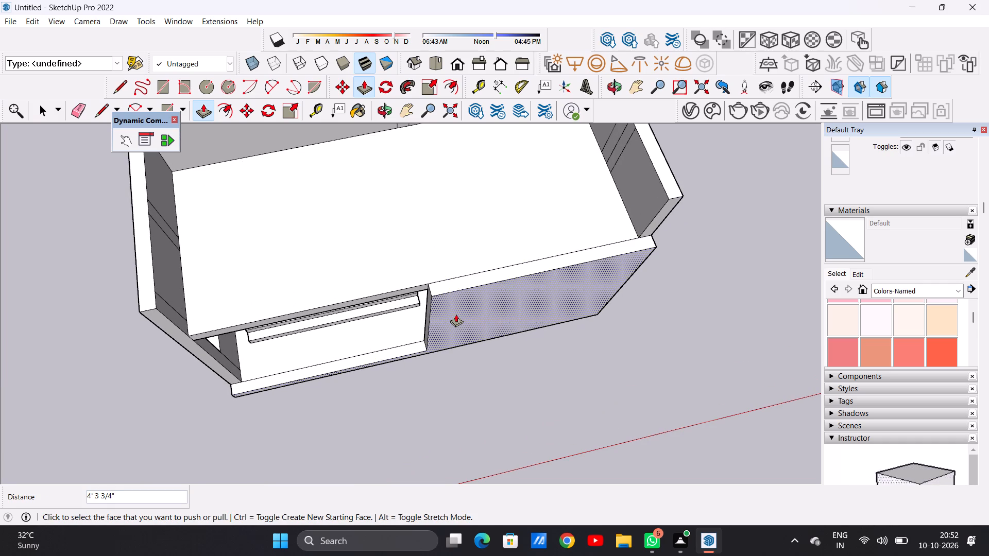
{"action": "key", "text": "space"}
Examine the lowered front wall, roof slab and raised side and back walls from the front and above.
{"action": "scroll", "coordinate": [501, 327], "scroll_direction": "down", "scroll_amount": 3}
{"action": "middle_click_drag", "start_coordinate": [534, 349], "coordinate": [438, 223]}
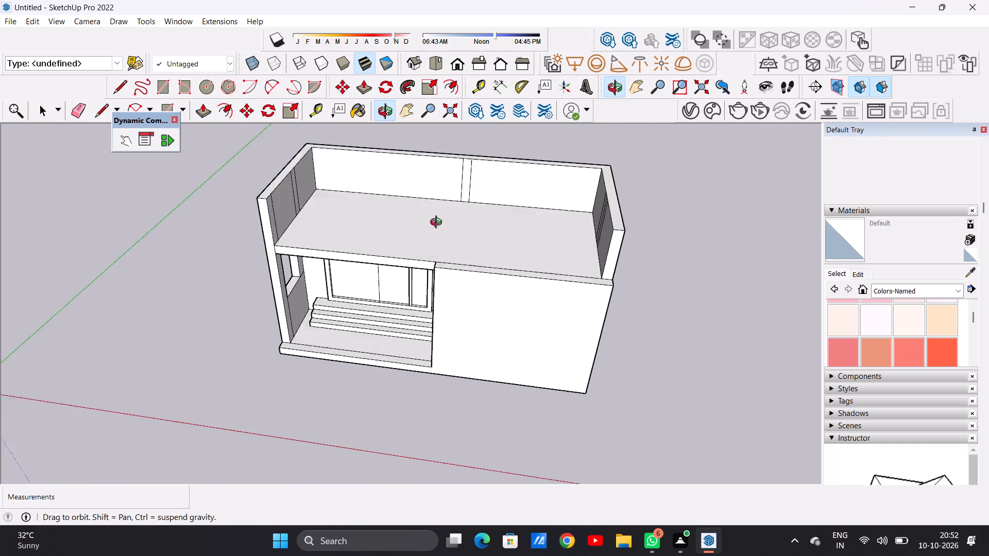
{"action": "middle_click_drag", "start_coordinate": [438, 223], "coordinate": [456, 274]}
{"action": "scroll", "coordinate": [424, 293], "scroll_direction": "down", "scroll_amount": 8}
{"action": "scroll", "coordinate": [438, 247], "scroll_direction": "up", "scroll_amount": 6}
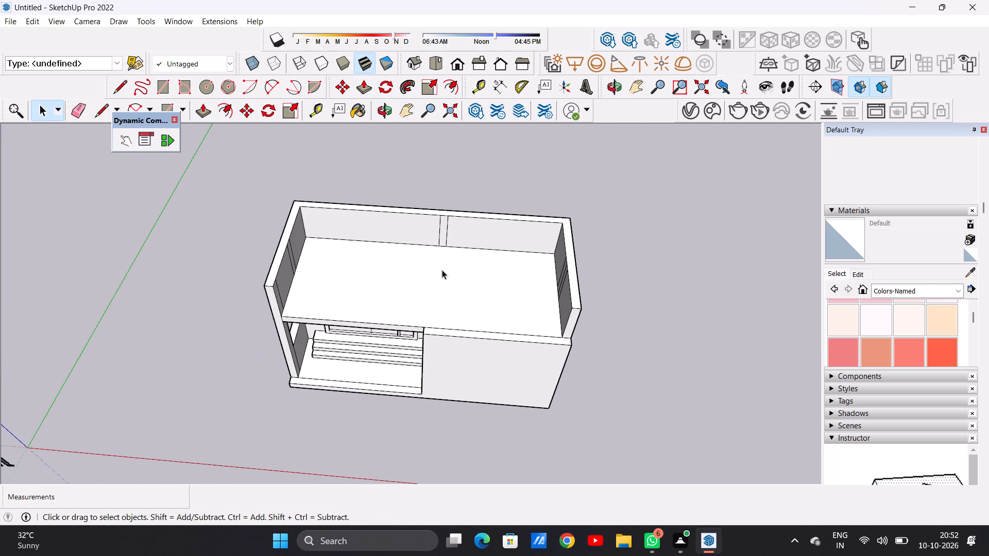
{"action": "middle_click_drag", "start_coordinate": [408, 264], "coordinate": [417, 162]}
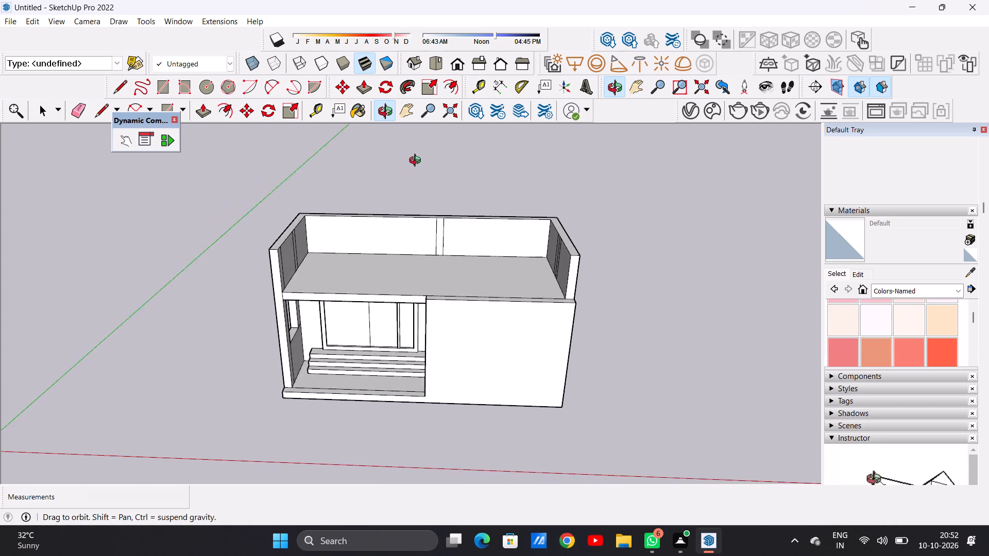
{"action": "middle_click_drag", "start_coordinate": [417, 162], "coordinate": [412, 122]}
{"action": "middle_click_drag", "start_coordinate": [376, 302], "coordinate": [374, 420]}
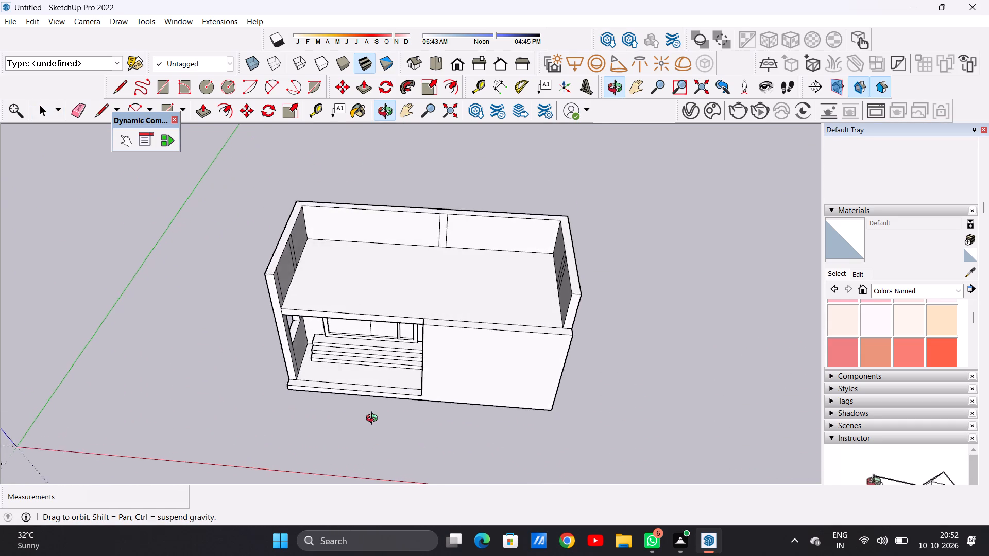
{"action": "middle_click_drag", "start_coordinate": [374, 420], "coordinate": [378, 420]}
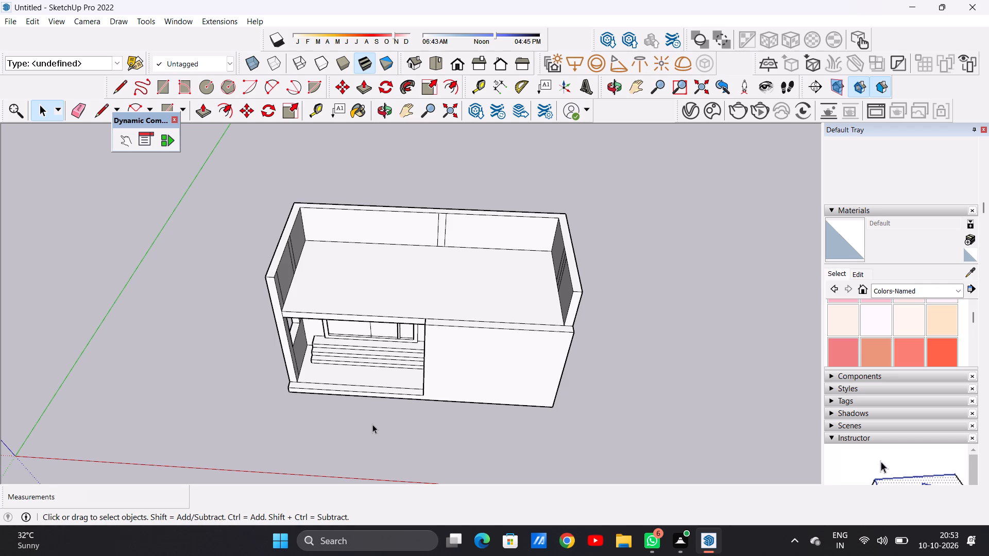
{"action": "scroll", "coordinate": [382, 419], "scroll_direction": "down", "scroll_amount": 3}
{"action": "scroll", "coordinate": [412, 377], "scroll_direction": "up", "scroll_amount": 2}
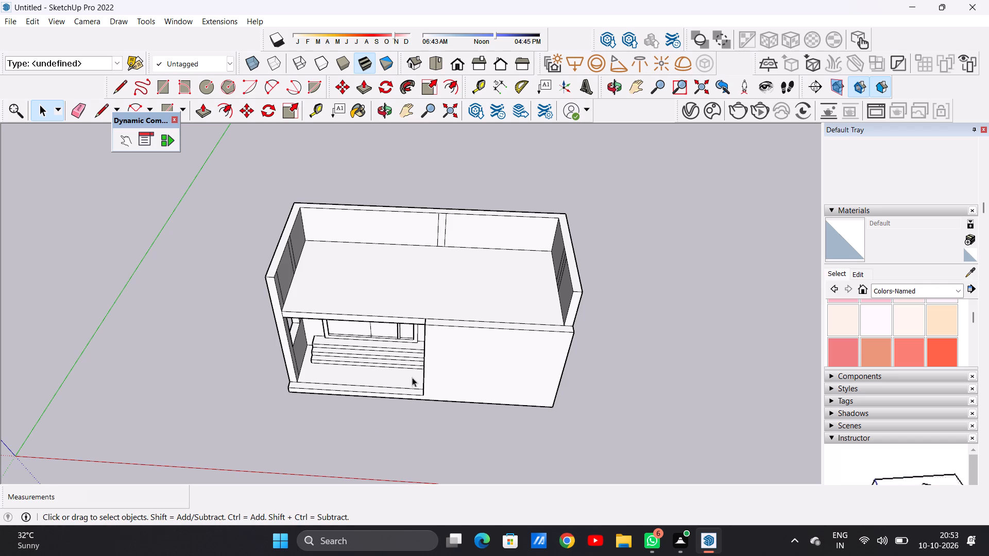
{"action": "scroll", "coordinate": [412, 377], "scroll_direction": "up", "scroll_amount": 3}
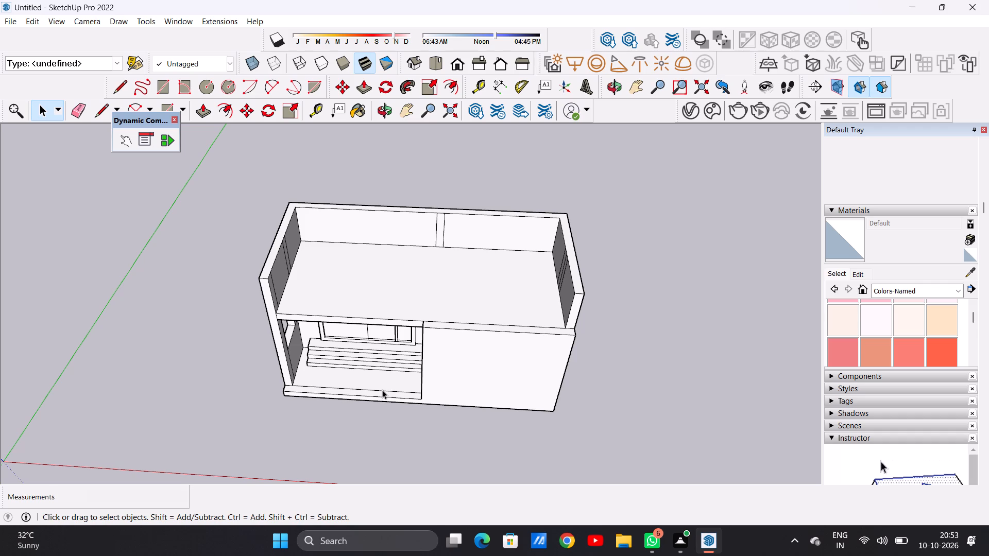
Examine the porch steps, glazed front, door and side wall opening up close, and the whole model from the front.
{"action": "scroll", "coordinate": [368, 377], "scroll_direction": "down", "scroll_amount": 6}
{"action": "scroll", "coordinate": [385, 383], "scroll_direction": "up", "scroll_amount": 15}
{"action": "middle_click_drag", "start_coordinate": [352, 365], "coordinate": [398, 346]}
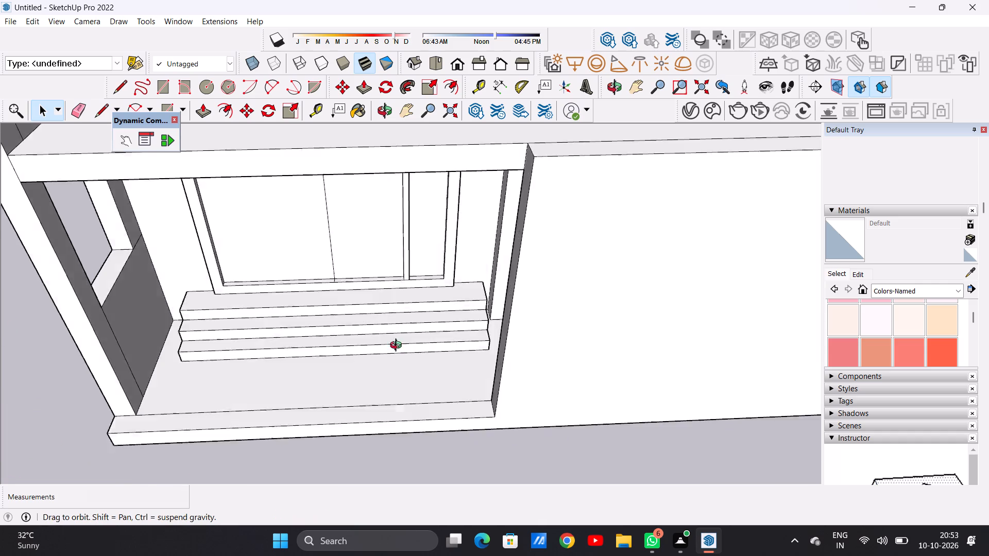
{"action": "middle_click_drag", "start_coordinate": [398, 346], "coordinate": [203, 284]}
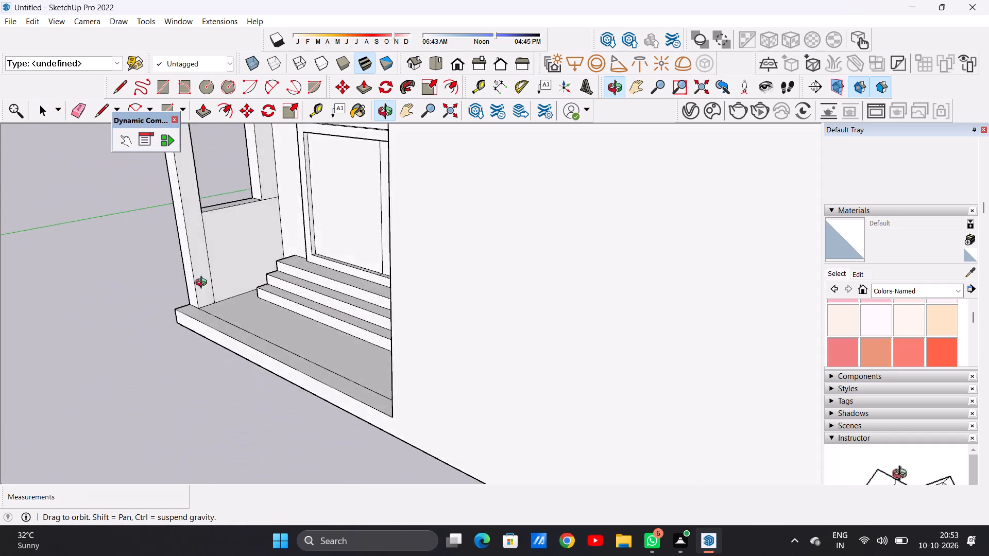
{"action": "middle_click_drag", "start_coordinate": [203, 284], "coordinate": [573, 302]}
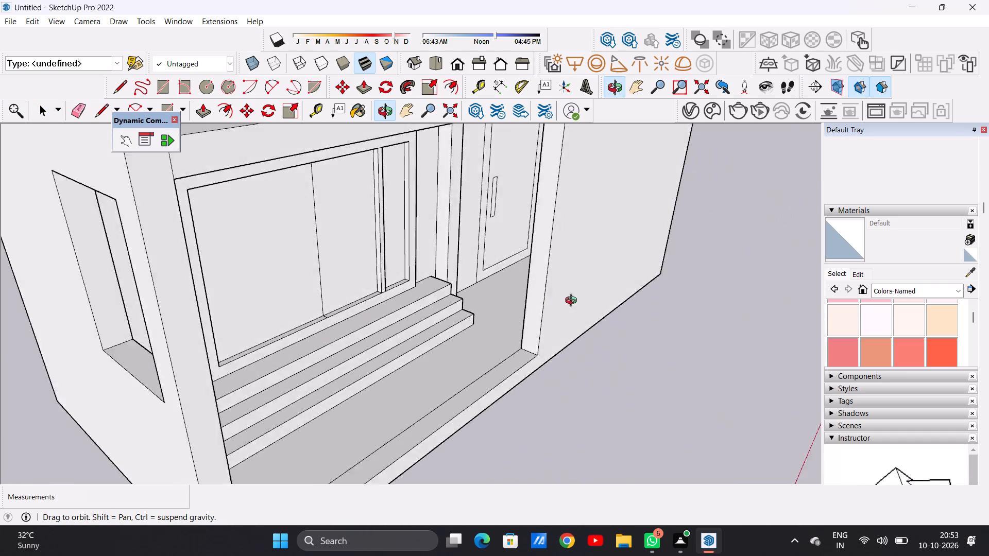
{"action": "middle_click_drag", "start_coordinate": [573, 302], "coordinate": [728, 248]}
{"action": "middle_click", "coordinate": [725, 246]}
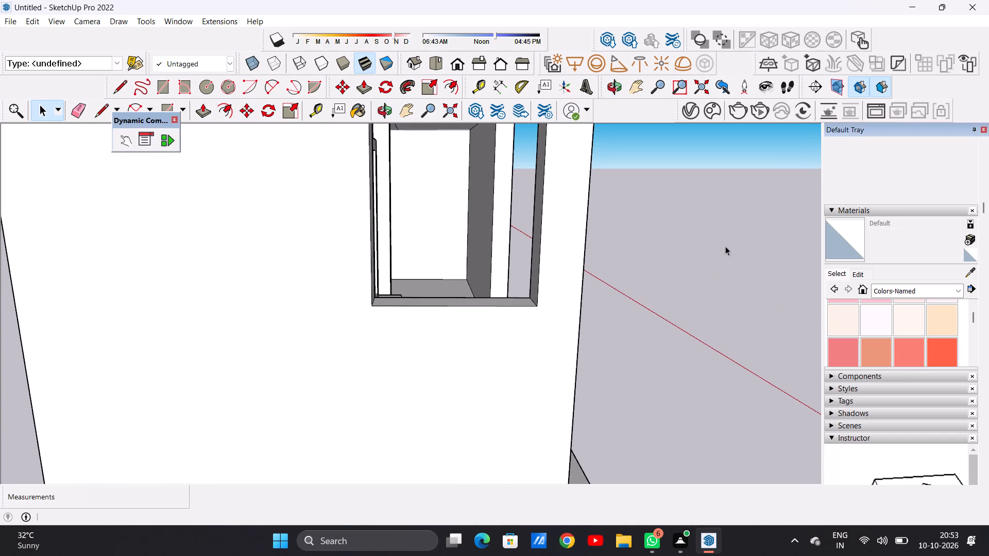
{"action": "middle_click_drag", "start_coordinate": [632, 260], "coordinate": [623, 262]}
{"action": "middle_click_drag", "start_coordinate": [598, 291], "coordinate": [215, 301]}
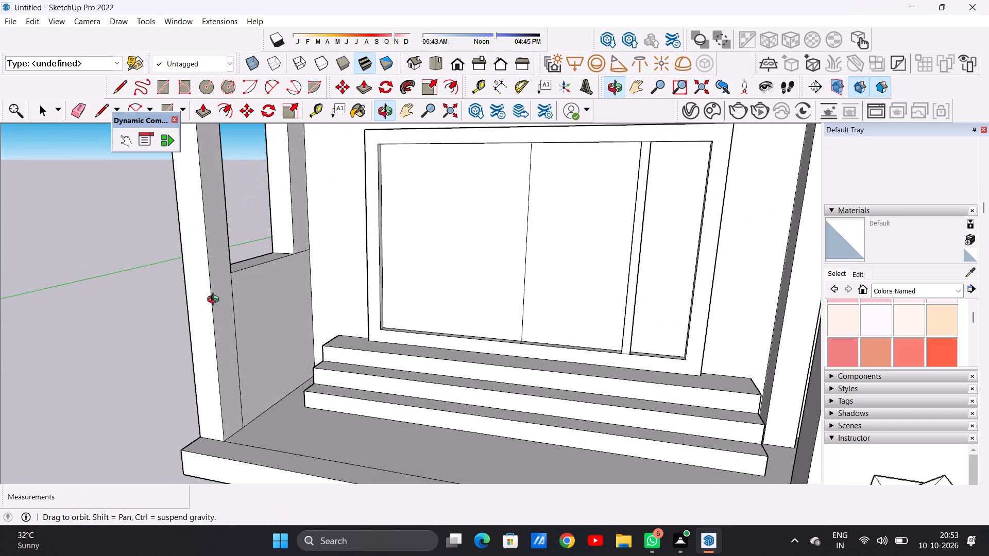
{"action": "middle_click_drag", "start_coordinate": [215, 301], "coordinate": [244, 308]}
{"action": "scroll", "coordinate": [236, 340], "scroll_direction": "down", "scroll_amount": 10}
{"action": "scroll", "coordinate": [278, 373], "scroll_direction": "up", "scroll_amount": 1}
{"action": "scroll", "coordinate": [279, 373], "scroll_direction": "down", "scroll_amount": 4}
{"action": "scroll", "coordinate": [351, 367], "scroll_direction": "down", "scroll_amount": 3}
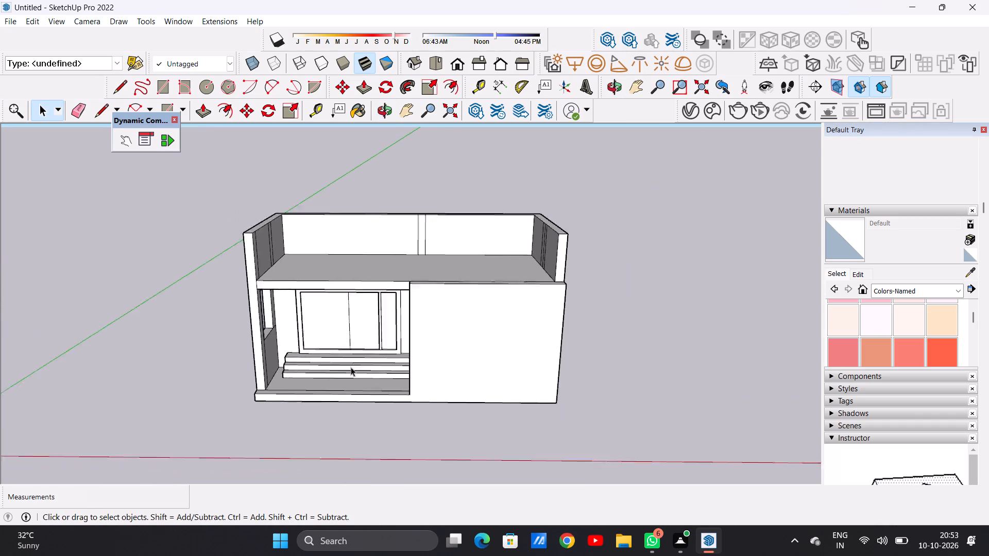
{"action": "scroll", "coordinate": [351, 367], "scroll_direction": "down", "scroll_amount": 1}
{"action": "middle_click_drag", "start_coordinate": [347, 372], "coordinate": [330, 416]}
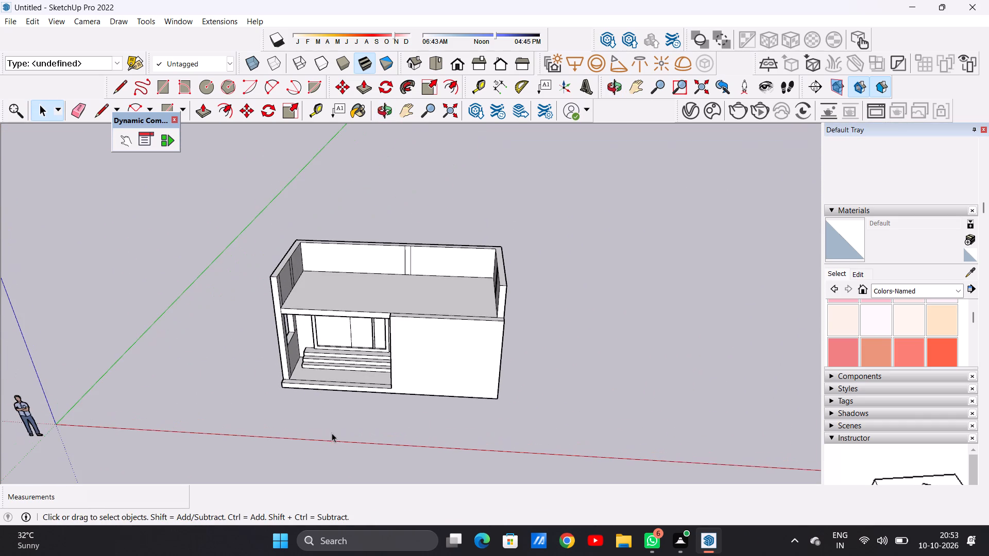
Draw a line about 26' 8 7/16" long across the roof slab between the side walls, starting at the rearmost seam's base.
{"action": "scroll", "coordinate": [374, 275], "scroll_direction": "up", "scroll_amount": 7}
{"action": "middle_click_drag", "start_coordinate": [373, 289], "coordinate": [377, 395]}
{"action": "scroll", "coordinate": [359, 361], "scroll_direction": "up", "scroll_amount": 6}
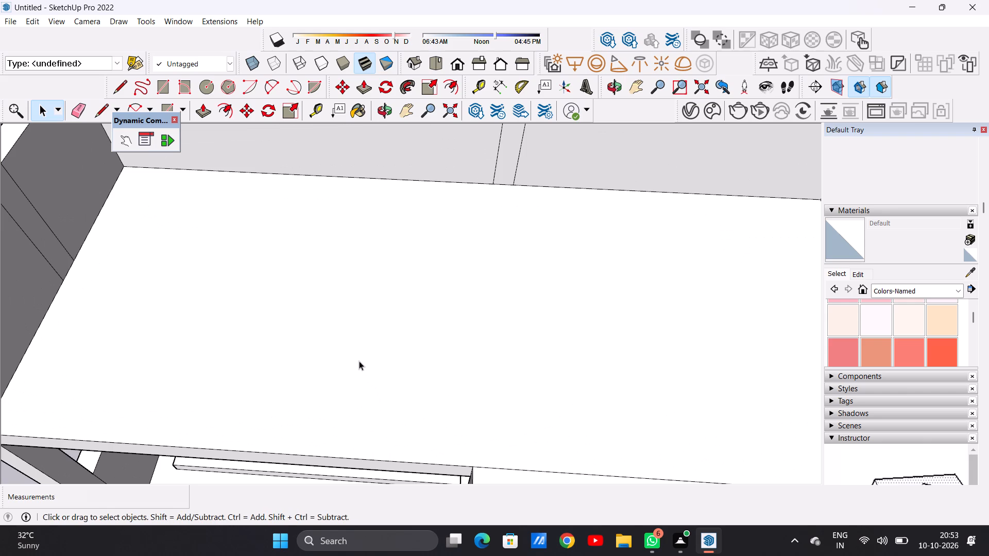
{"action": "key", "text": "l"}
{"action": "scroll", "coordinate": [268, 357], "scroll_direction": "down", "scroll_amount": 6}
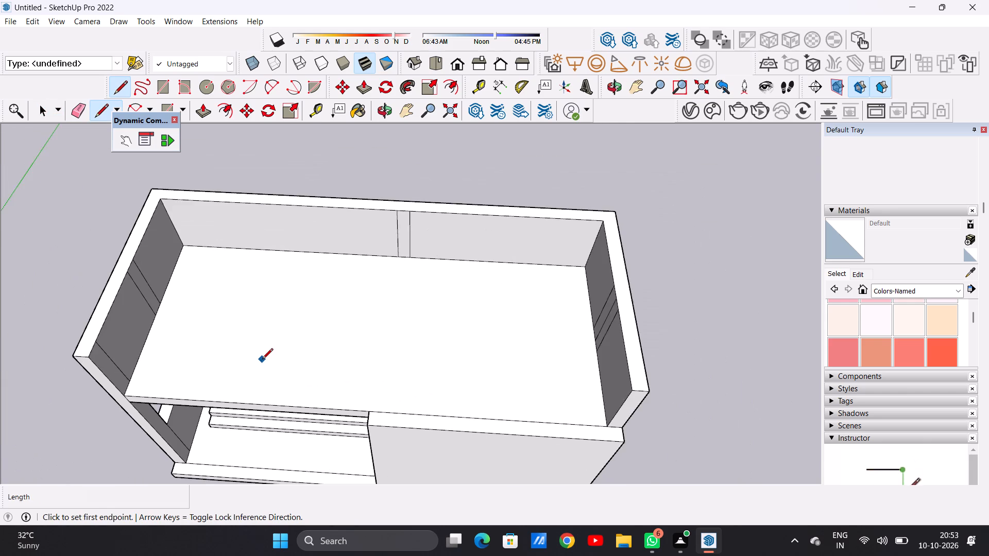
{"action": "scroll", "coordinate": [262, 360], "scroll_direction": "down", "scroll_amount": 2}
{"action": "scroll", "coordinate": [189, 304], "scroll_direction": "up", "scroll_amount": 2}
{"action": "scroll", "coordinate": [183, 304], "scroll_direction": "down", "scroll_amount": 1}
{"action": "scroll", "coordinate": [182, 305], "scroll_direction": "up", "scroll_amount": 10}
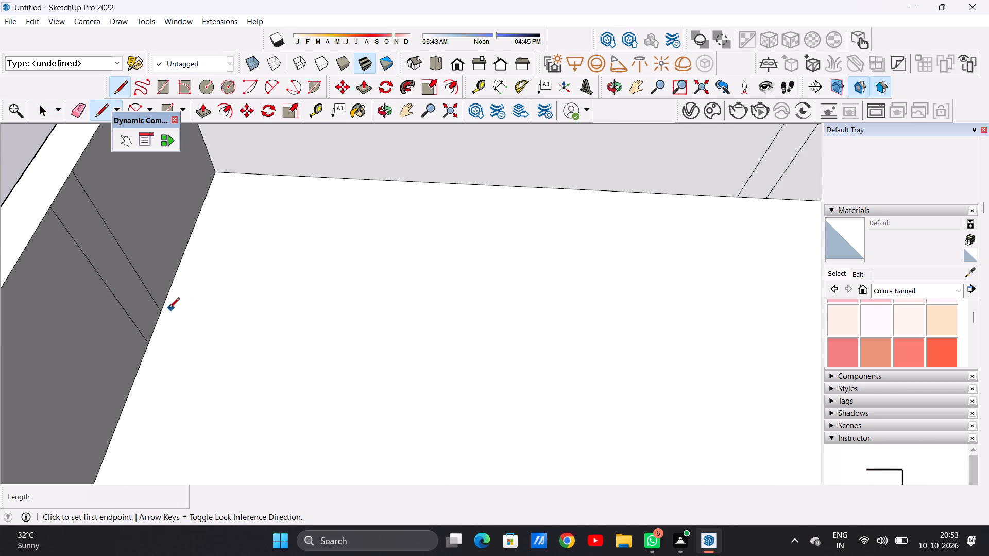
{"action": "left_click", "coordinate": [164, 311]}
{"action": "scroll", "coordinate": [240, 339], "scroll_direction": "down", "scroll_amount": 6}
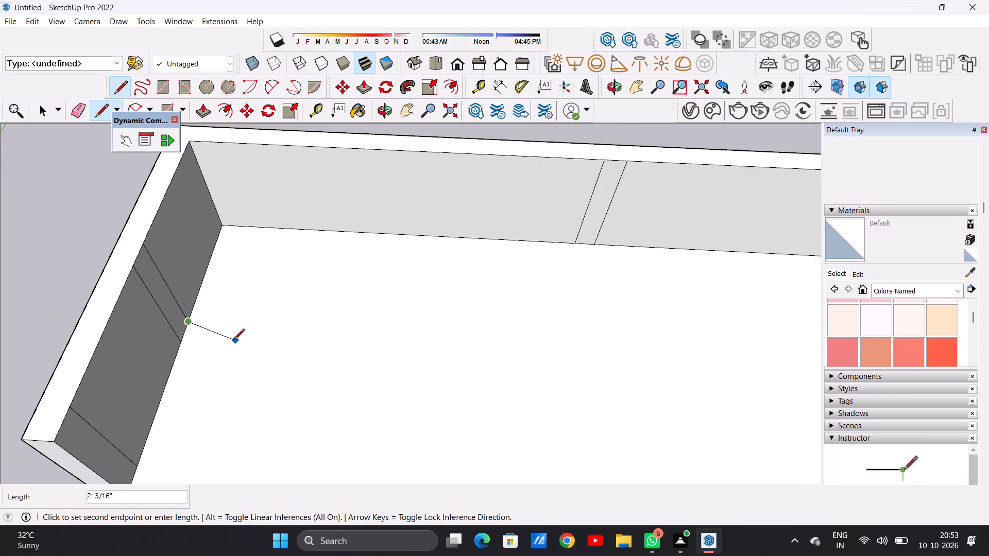
{"action": "scroll", "coordinate": [234, 340], "scroll_direction": "down", "scroll_amount": 8}
{"action": "scroll", "coordinate": [521, 338], "scroll_direction": "up", "scroll_amount": 2}
{"action": "scroll", "coordinate": [521, 338], "scroll_direction": "down", "scroll_amount": 1}
{"action": "scroll", "coordinate": [521, 338], "scroll_direction": "up", "scroll_amount": 2}
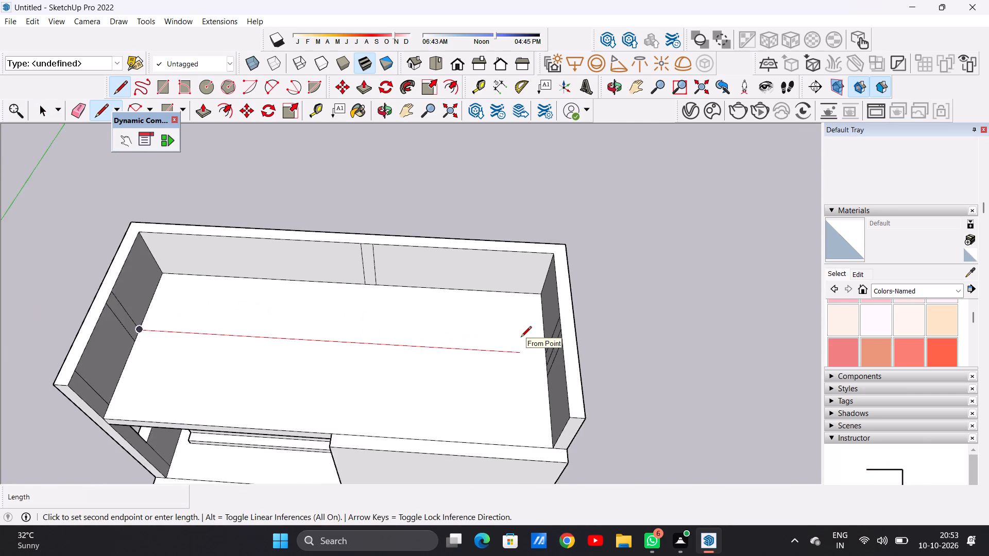
{"action": "scroll", "coordinate": [521, 338], "scroll_direction": "up", "scroll_amount": 5}
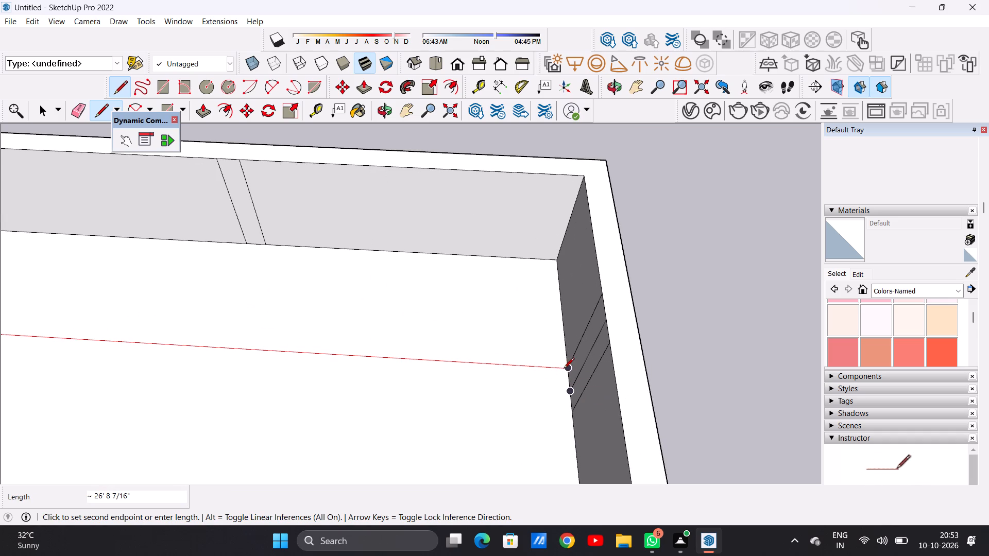
{"action": "left_click", "coordinate": [566, 368]}
Draw a second line, parallel to the first and about 26' 8 7/16" long, from the adjacent side-wall seam across the slab.
{"action": "scroll", "coordinate": [491, 367], "scroll_direction": "down", "scroll_amount": 3}
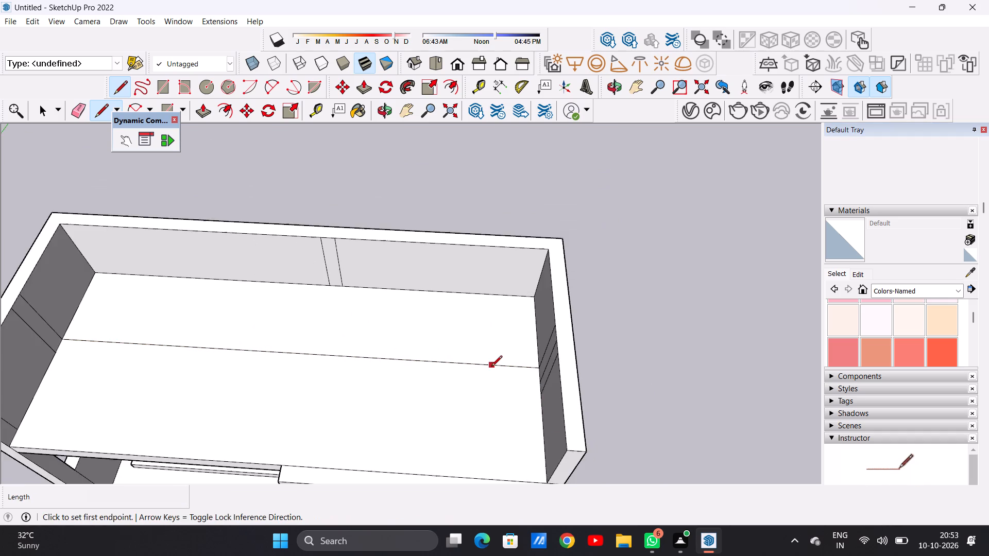
{"action": "scroll", "coordinate": [491, 367], "scroll_direction": "down", "scroll_amount": 6}
{"action": "scroll", "coordinate": [209, 381], "scroll_direction": "down", "scroll_amount": 1}
{"action": "scroll", "coordinate": [209, 379], "scroll_direction": "up", "scroll_amount": 1}
{"action": "scroll", "coordinate": [207, 378], "scroll_direction": "down", "scroll_amount": 1}
{"action": "scroll", "coordinate": [205, 377], "scroll_direction": "up", "scroll_amount": 12}
{"action": "scroll", "coordinate": [199, 347], "scroll_direction": "down", "scroll_amount": 1}
{"action": "scroll", "coordinate": [199, 348], "scroll_direction": "up", "scroll_amount": 1}
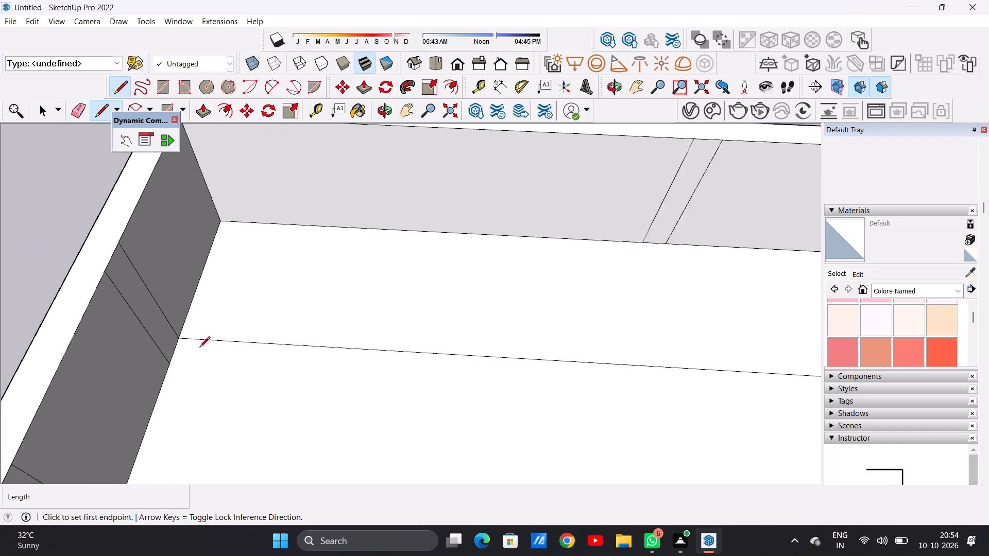
{"action": "scroll", "coordinate": [199, 348], "scroll_direction": "up", "scroll_amount": 2}
{"action": "left_click", "coordinate": [167, 364]}
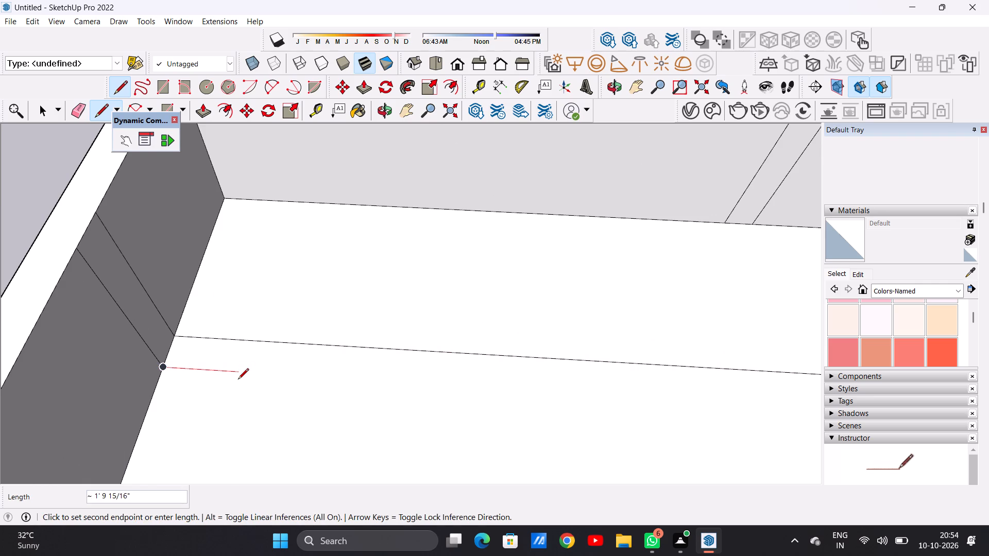
{"action": "scroll", "coordinate": [230, 383], "scroll_direction": "down", "scroll_amount": 14}
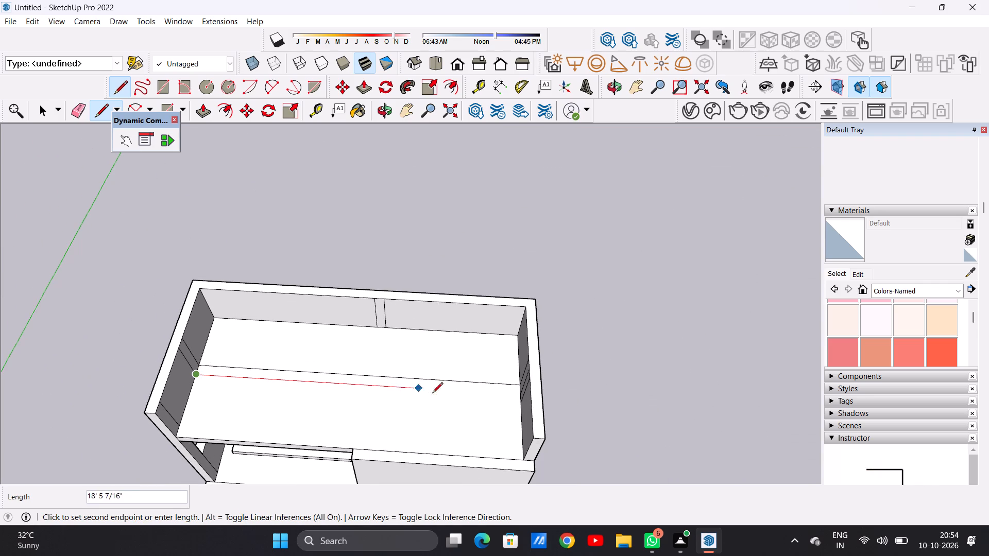
{"action": "scroll", "coordinate": [474, 399], "scroll_direction": "up", "scroll_amount": 11}
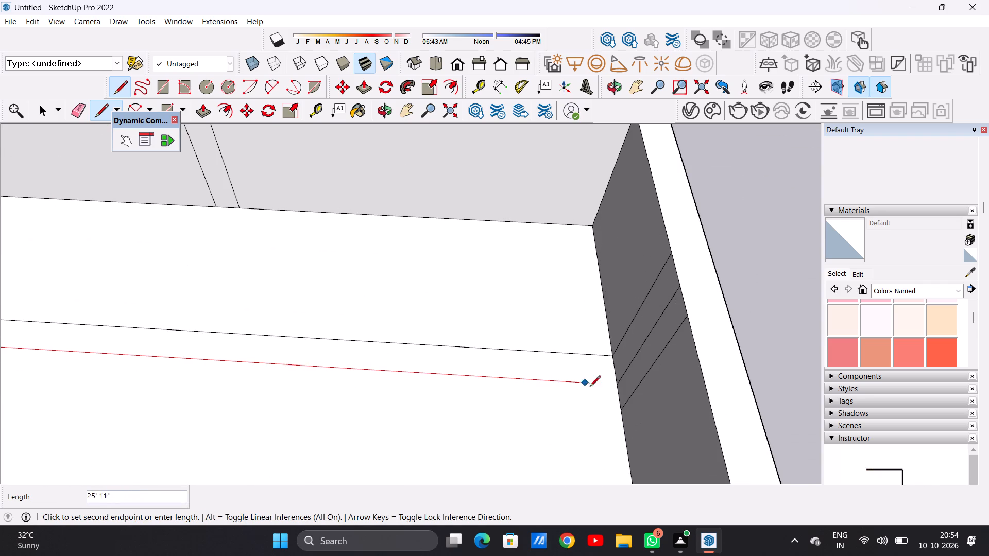
{"action": "left_click", "coordinate": [622, 378]}
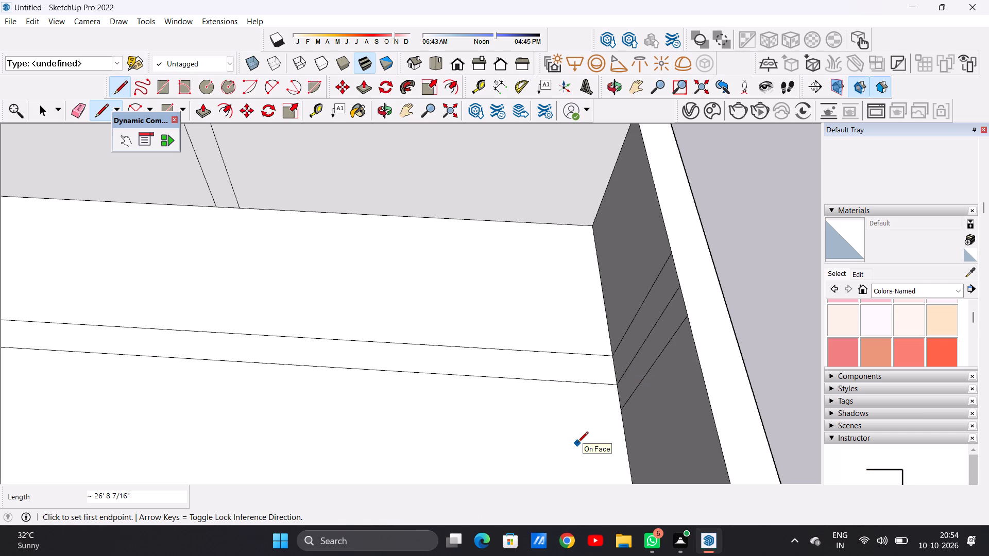
{"action": "key", "text": "space"}
Erase the extra vertical seam nearest the front on the side wall above the tall front wall's end.
{"action": "scroll", "coordinate": [438, 360], "scroll_direction": "down", "scroll_amount": 5}
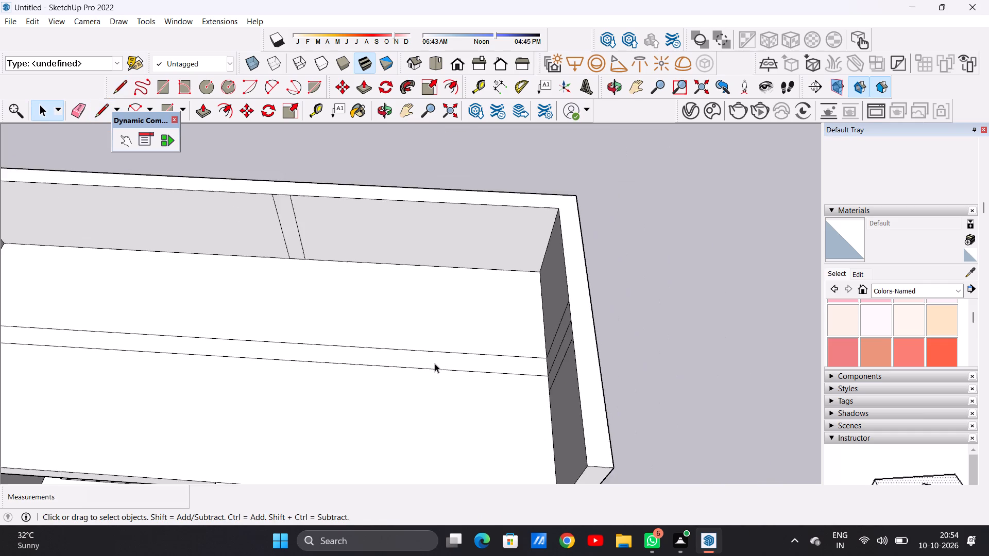
{"action": "scroll", "coordinate": [441, 364], "scroll_direction": "down", "scroll_amount": 5}
{"action": "scroll", "coordinate": [484, 353], "scroll_direction": "down", "scroll_amount": 2}
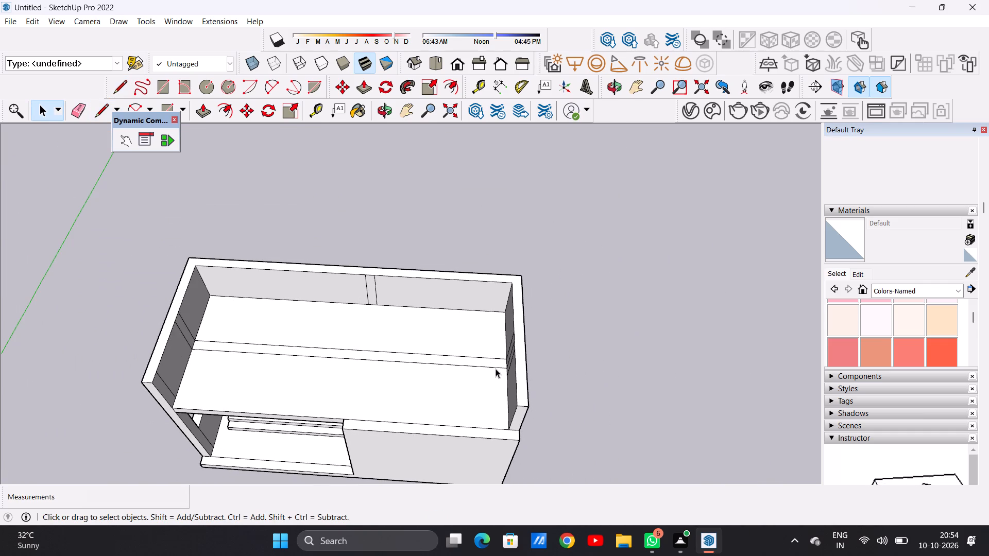
{"action": "middle_click_drag", "start_coordinate": [509, 404], "coordinate": [366, 291]}
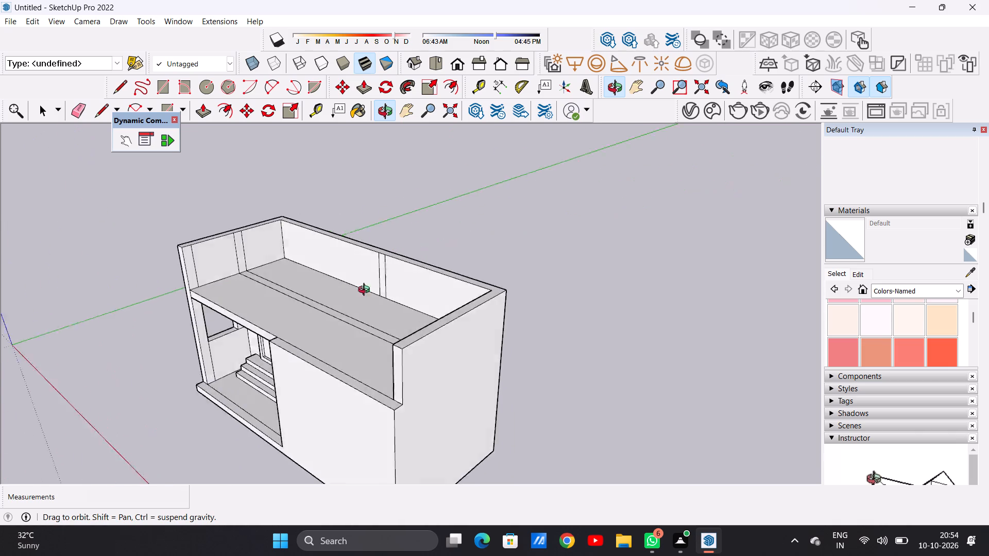
{"action": "middle_click_drag", "start_coordinate": [366, 291], "coordinate": [669, 252]}
{"action": "scroll", "coordinate": [554, 297], "scroll_direction": "up", "scroll_amount": 9}
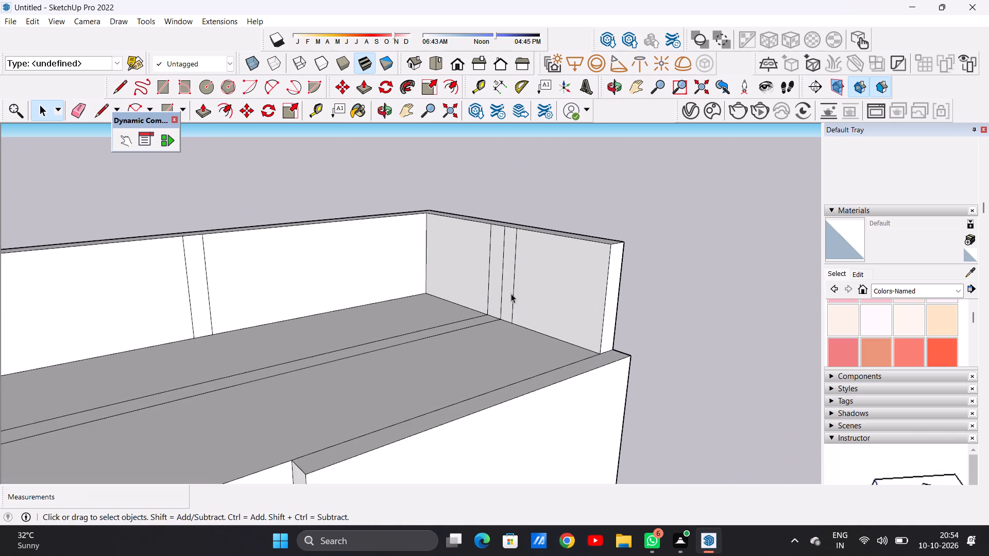
{"action": "scroll", "coordinate": [511, 293], "scroll_direction": "up", "scroll_amount": 4}
{"action": "key", "text": "e"}
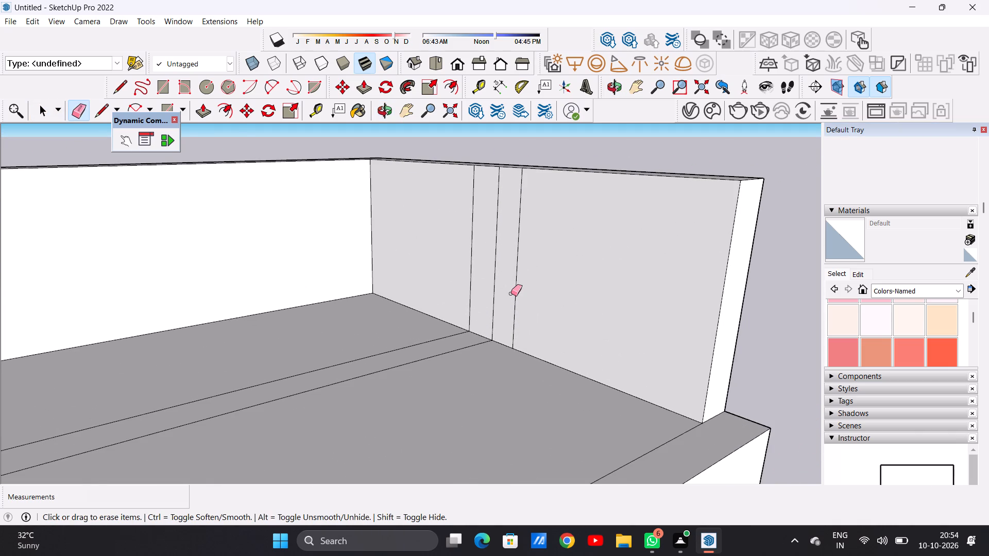
{"action": "scroll", "coordinate": [511, 293], "scroll_direction": "up", "scroll_amount": 4}
{"action": "left_click", "coordinate": [521, 238]}
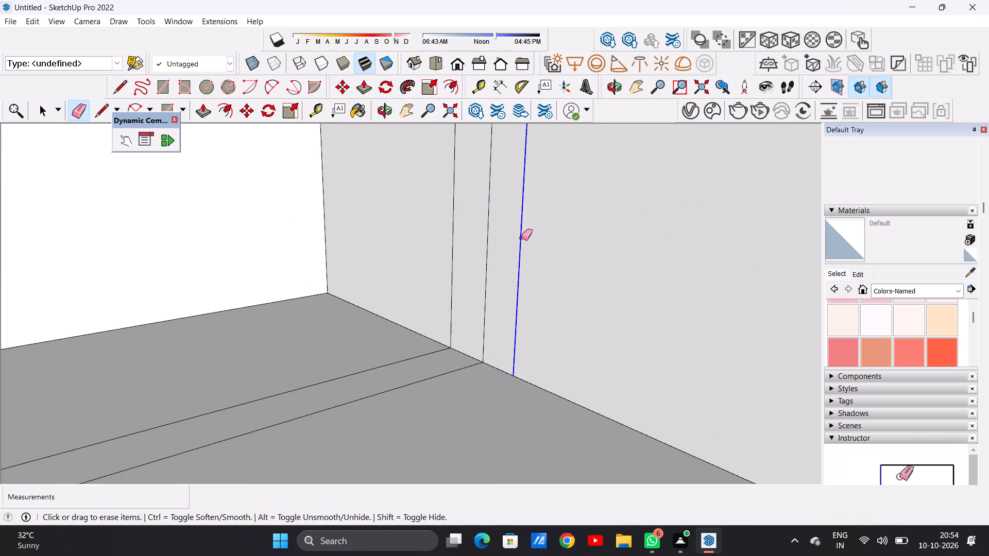
{"action": "key", "text": "space"}
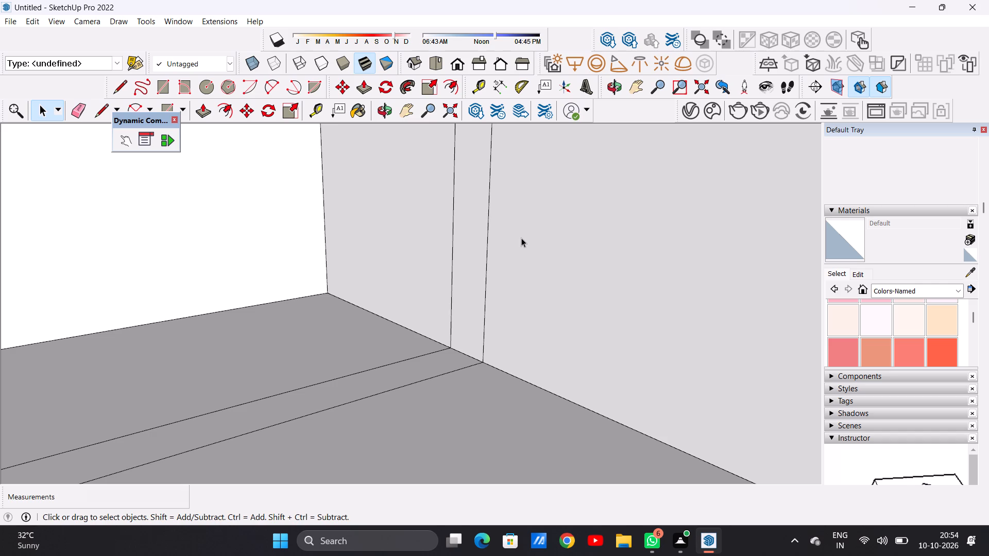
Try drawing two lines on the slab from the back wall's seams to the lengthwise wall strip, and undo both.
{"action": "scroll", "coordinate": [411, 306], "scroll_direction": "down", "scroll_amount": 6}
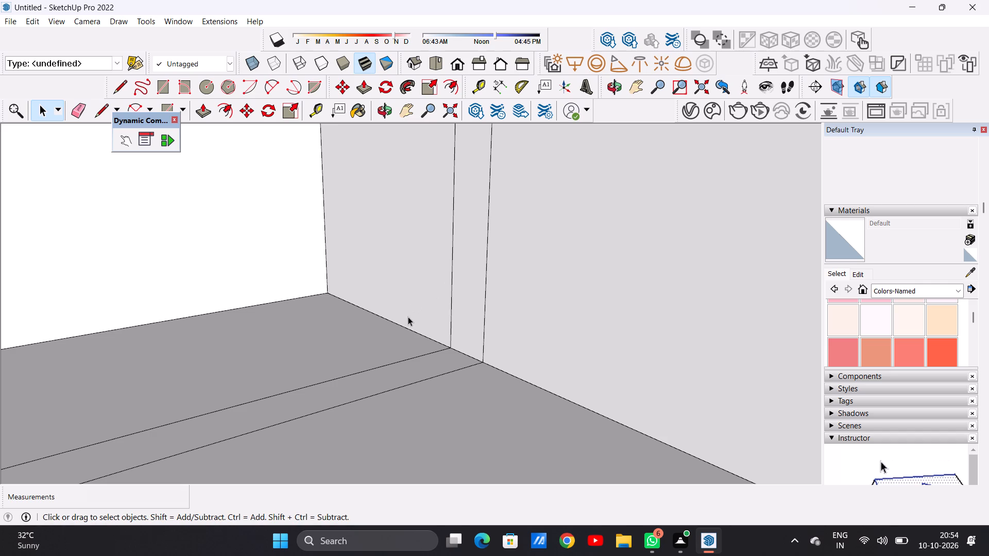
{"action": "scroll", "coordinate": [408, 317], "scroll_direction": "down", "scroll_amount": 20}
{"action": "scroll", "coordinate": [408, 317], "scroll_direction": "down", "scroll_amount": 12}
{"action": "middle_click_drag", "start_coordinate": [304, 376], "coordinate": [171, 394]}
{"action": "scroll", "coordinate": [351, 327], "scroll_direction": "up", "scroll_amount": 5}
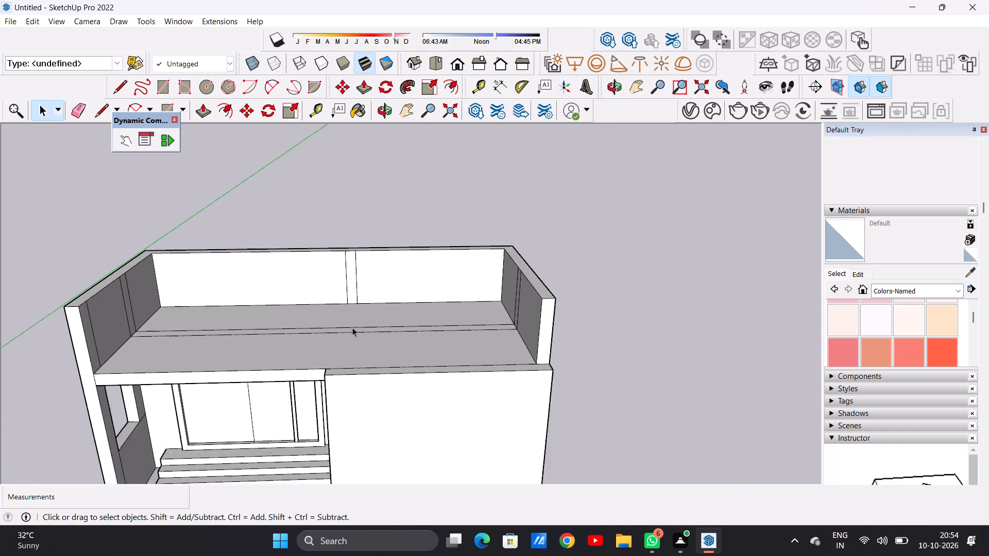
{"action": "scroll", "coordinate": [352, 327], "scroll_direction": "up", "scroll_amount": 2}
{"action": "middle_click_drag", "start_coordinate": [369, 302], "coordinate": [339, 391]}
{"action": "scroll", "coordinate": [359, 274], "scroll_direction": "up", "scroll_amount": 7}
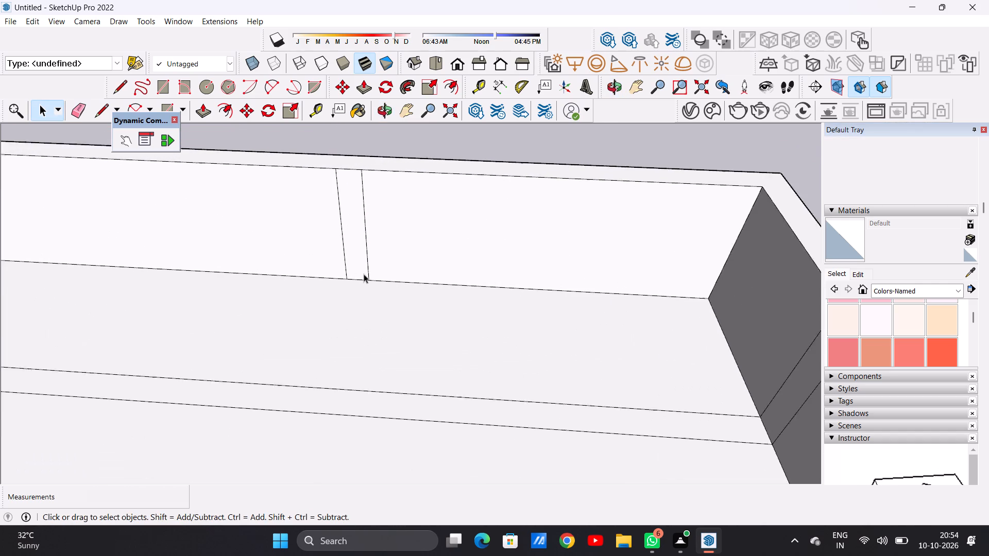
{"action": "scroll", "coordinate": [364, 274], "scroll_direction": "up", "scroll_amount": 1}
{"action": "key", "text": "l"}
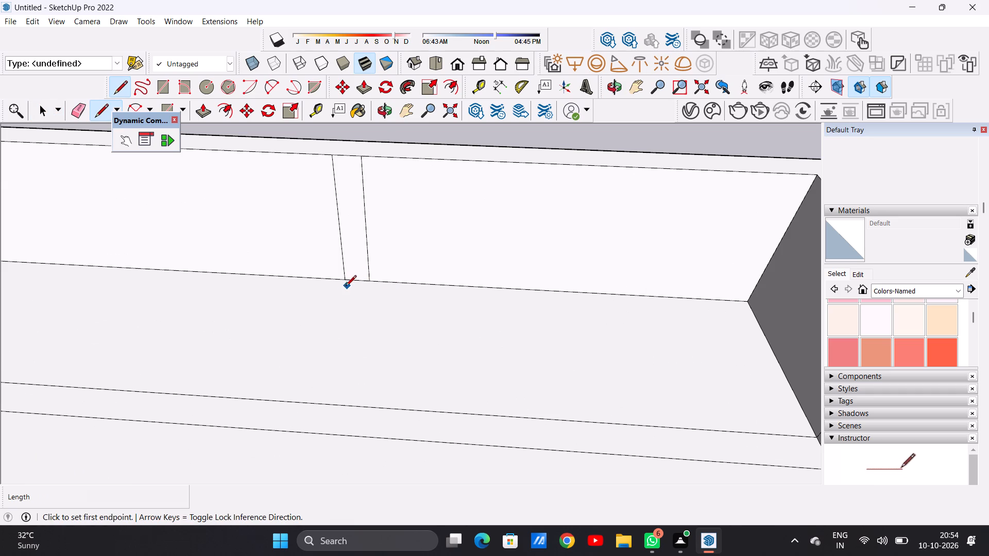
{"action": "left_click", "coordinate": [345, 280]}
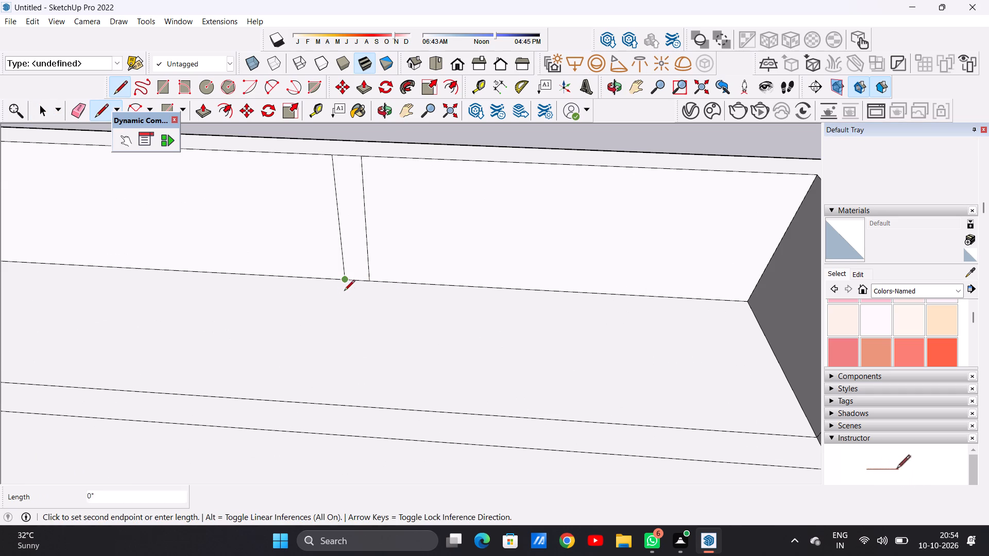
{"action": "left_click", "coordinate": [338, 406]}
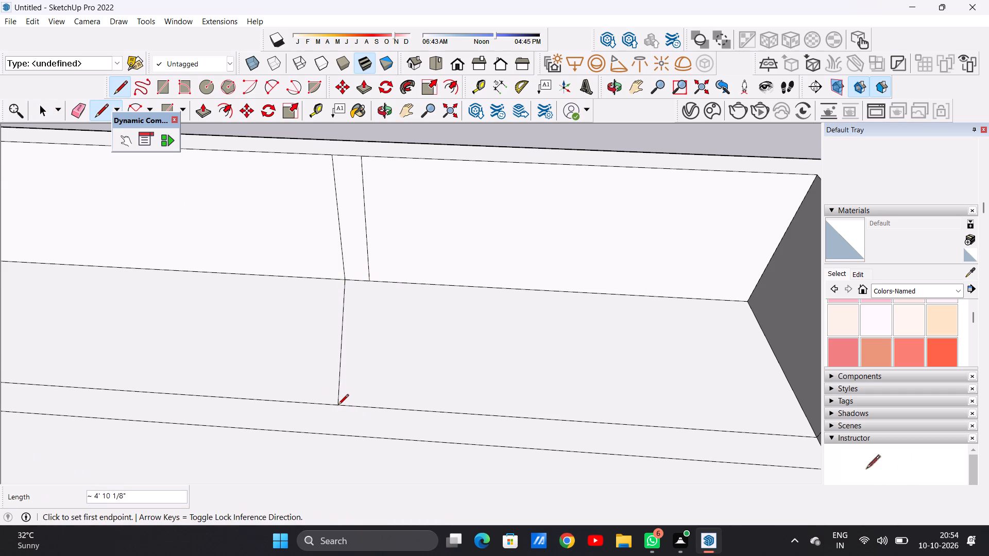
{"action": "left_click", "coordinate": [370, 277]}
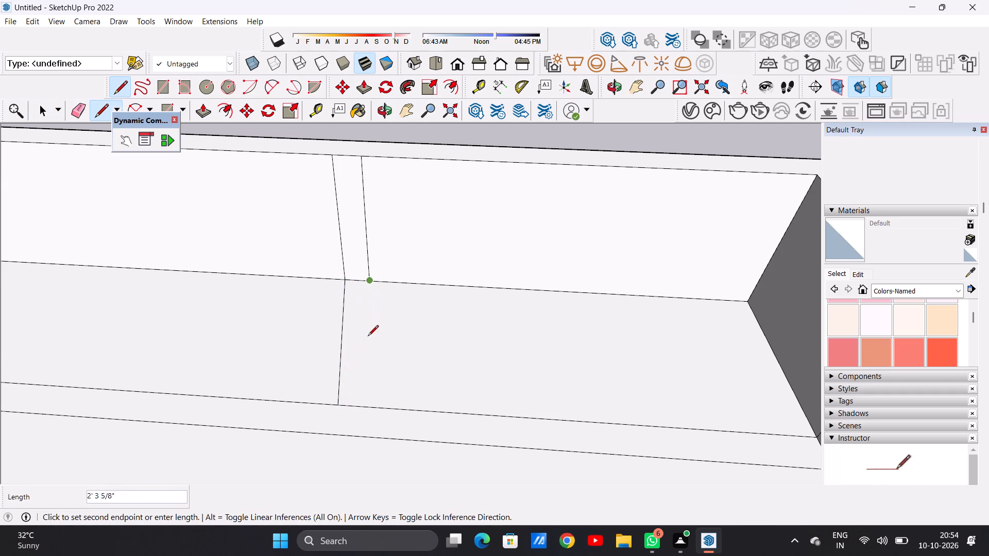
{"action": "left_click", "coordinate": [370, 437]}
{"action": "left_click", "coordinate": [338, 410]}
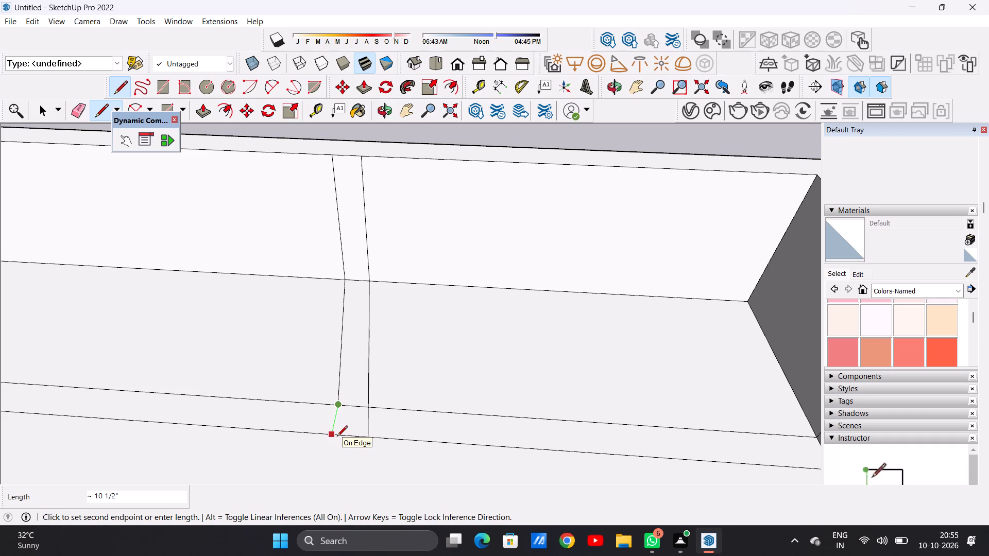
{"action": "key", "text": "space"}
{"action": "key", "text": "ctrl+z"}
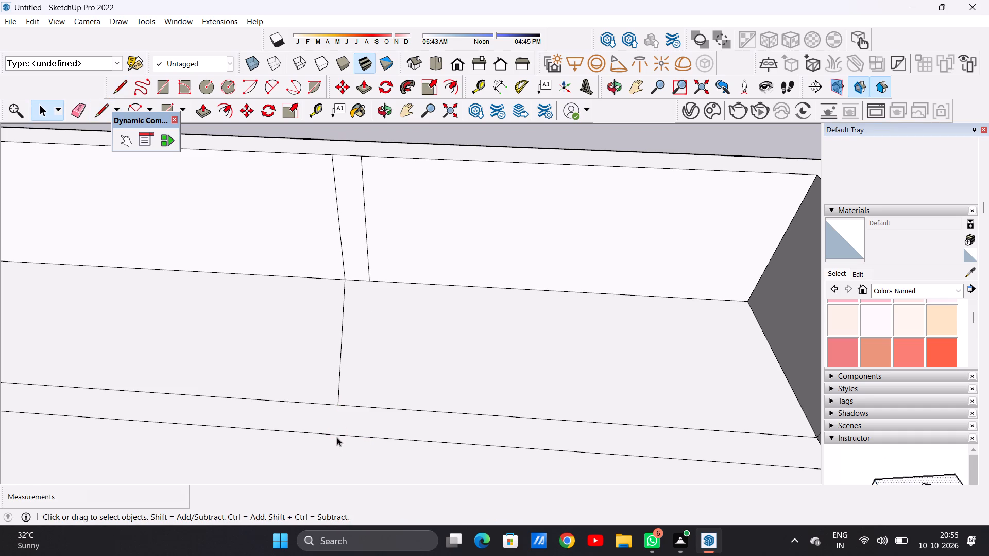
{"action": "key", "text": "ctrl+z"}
Draw two parallel lines, each about 4' 9 5/8", along the green axis from the back wall's seams to the lengthwise strip.
{"action": "scroll", "coordinate": [334, 312], "scroll_direction": "down", "scroll_amount": 11}
{"action": "middle_click_drag", "start_coordinate": [400, 327], "coordinate": [192, 384]}
{"action": "scroll", "coordinate": [365, 258], "scroll_direction": "up", "scroll_amount": 6}
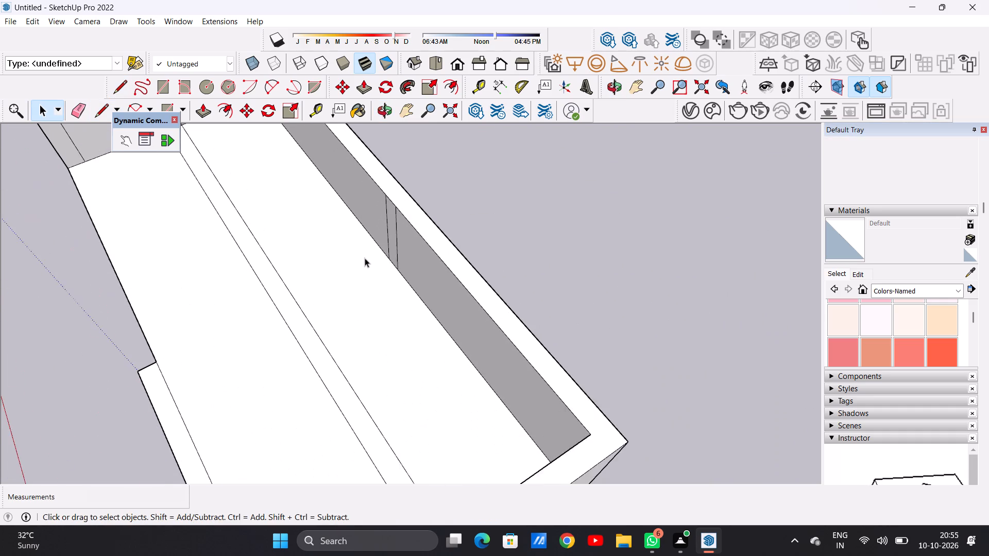
{"action": "scroll", "coordinate": [382, 265], "scroll_direction": "up", "scroll_amount": 6}
{"action": "key", "text": "l"}
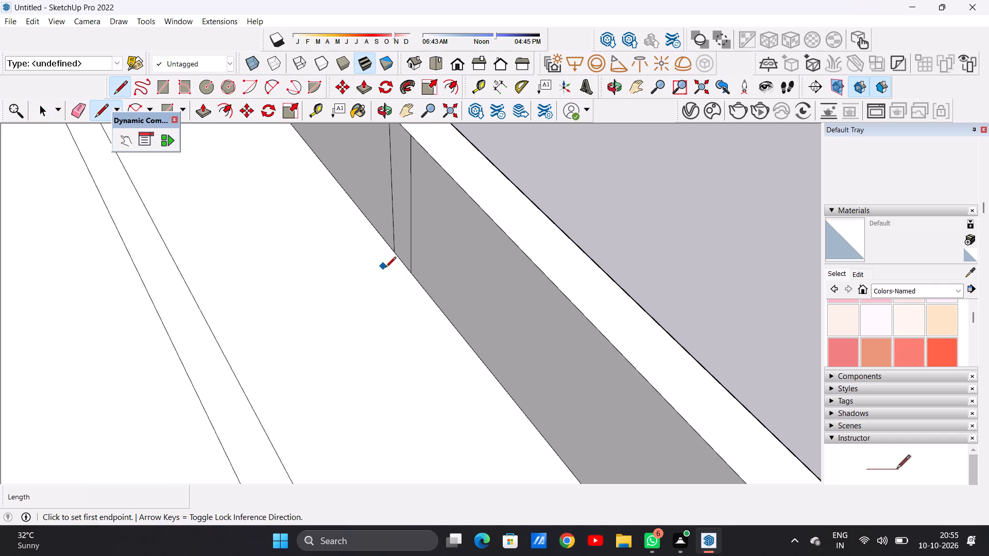
{"action": "left_click", "coordinate": [393, 252]}
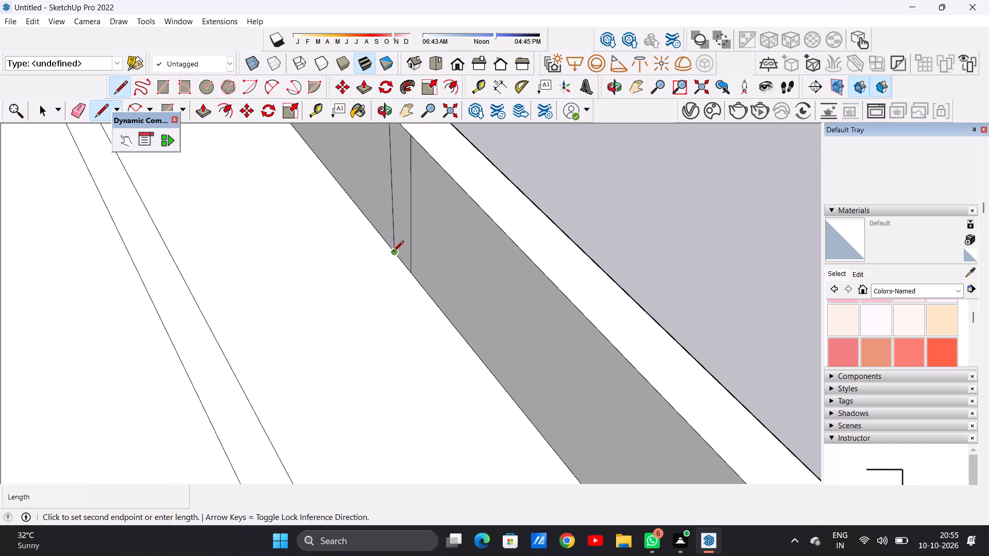
{"action": "left_click", "coordinate": [217, 342]}
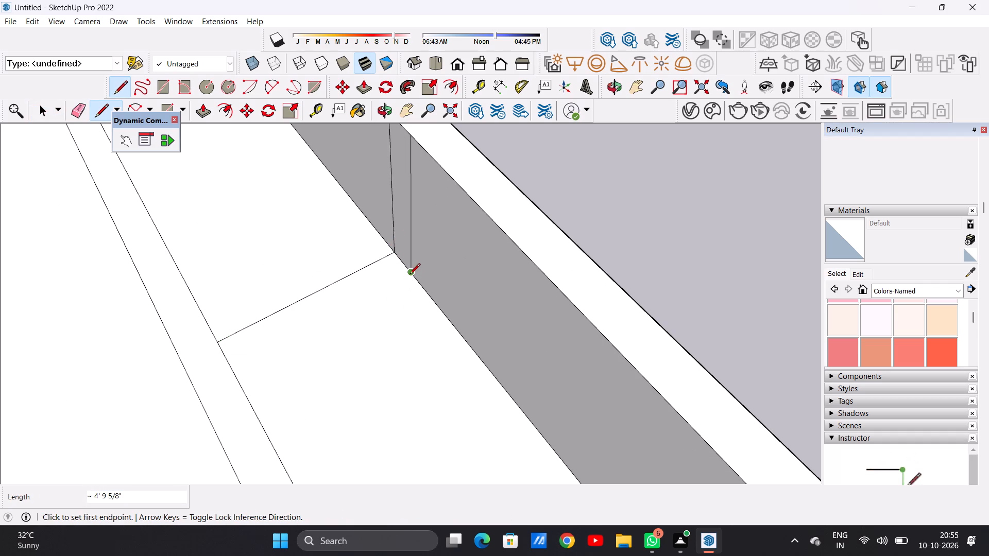
{"action": "left_click", "coordinate": [410, 275]}
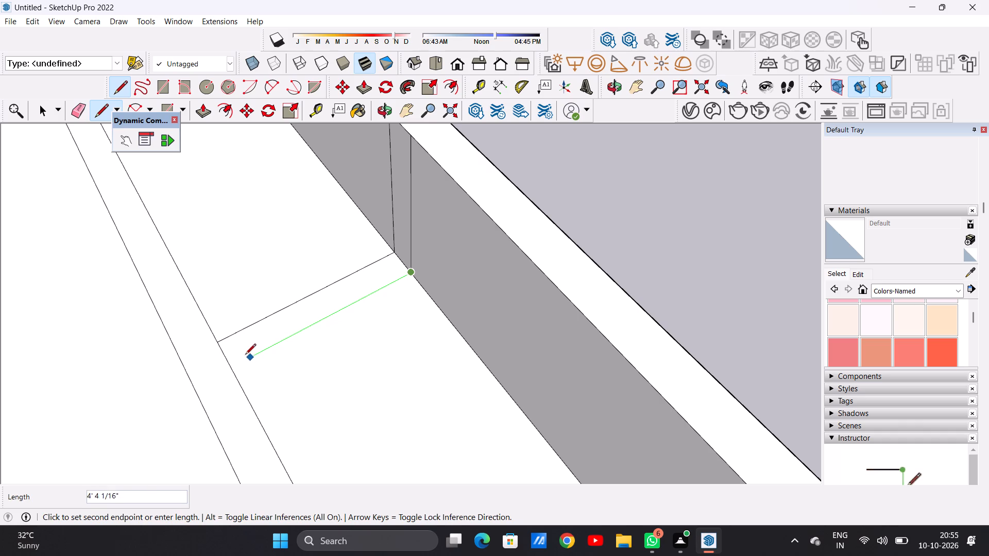
{"action": "left_click", "coordinate": [231, 364]}
{"action": "key", "text": "space"}
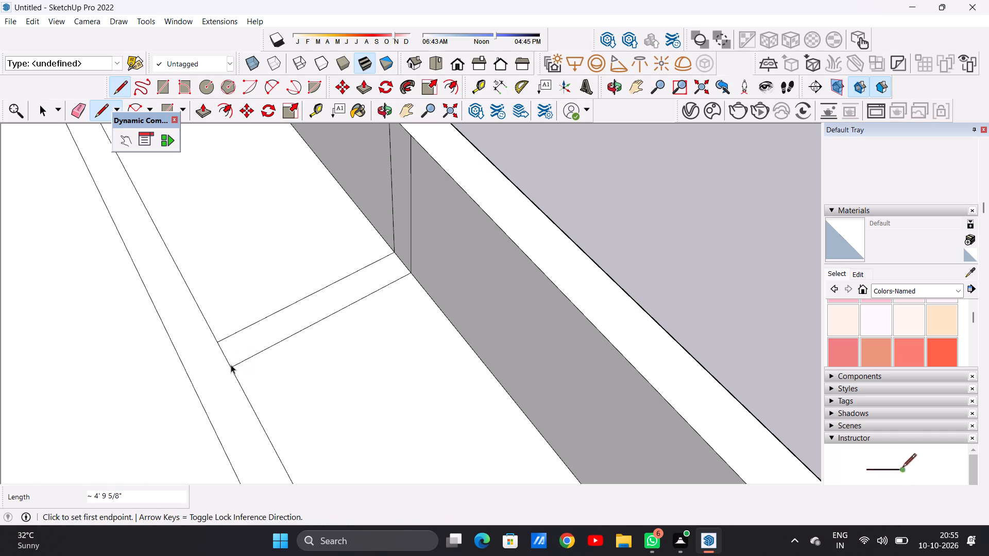
Extend both cross-wall lines over the lengthwise strip to its front edge, the first extension about 10 1/2" long.
{"action": "scroll", "coordinate": [229, 359], "scroll_direction": "down", "scroll_amount": 4}
{"action": "scroll", "coordinate": [230, 372], "scroll_direction": "up", "scroll_amount": 5}
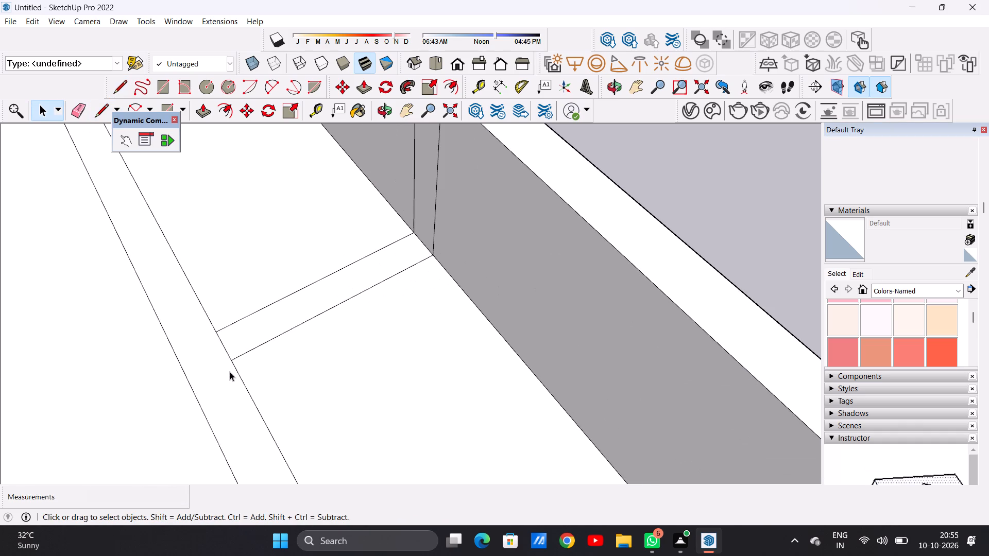
{"action": "key", "text": "l"}
{"action": "scroll", "coordinate": [241, 345], "scroll_direction": "up", "scroll_amount": 6}
{"action": "left_click", "coordinate": [194, 321]}
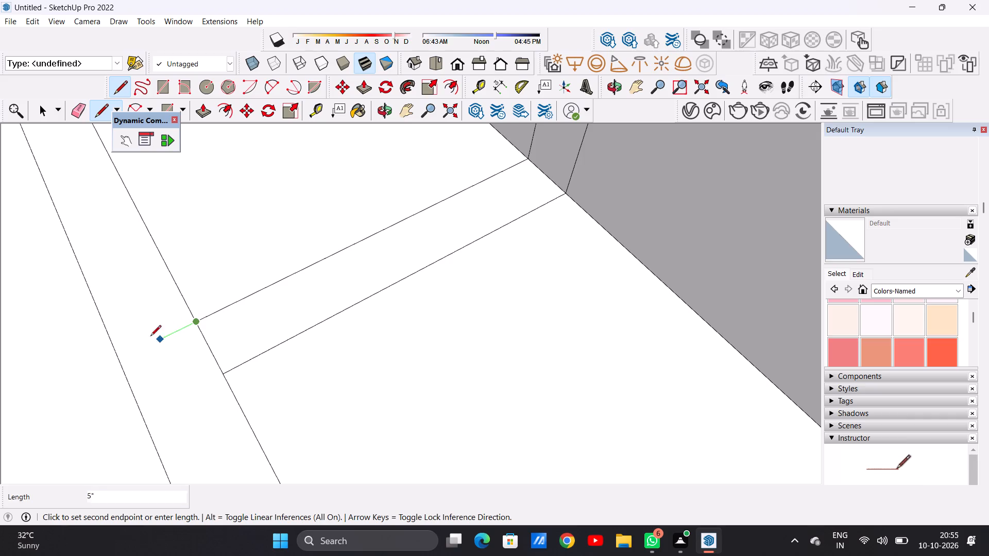
{"action": "left_click", "coordinate": [117, 356]}
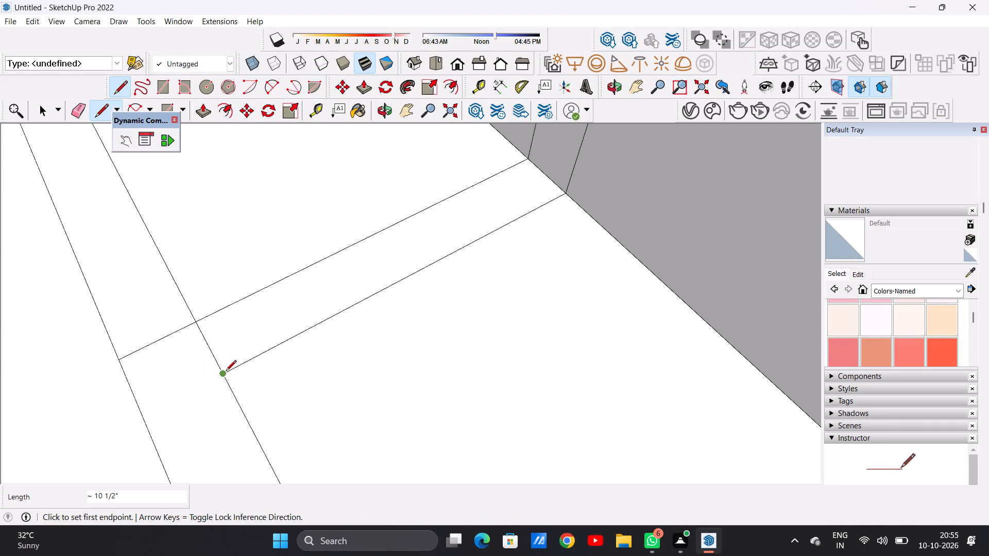
{"action": "left_click", "coordinate": [226, 372]}
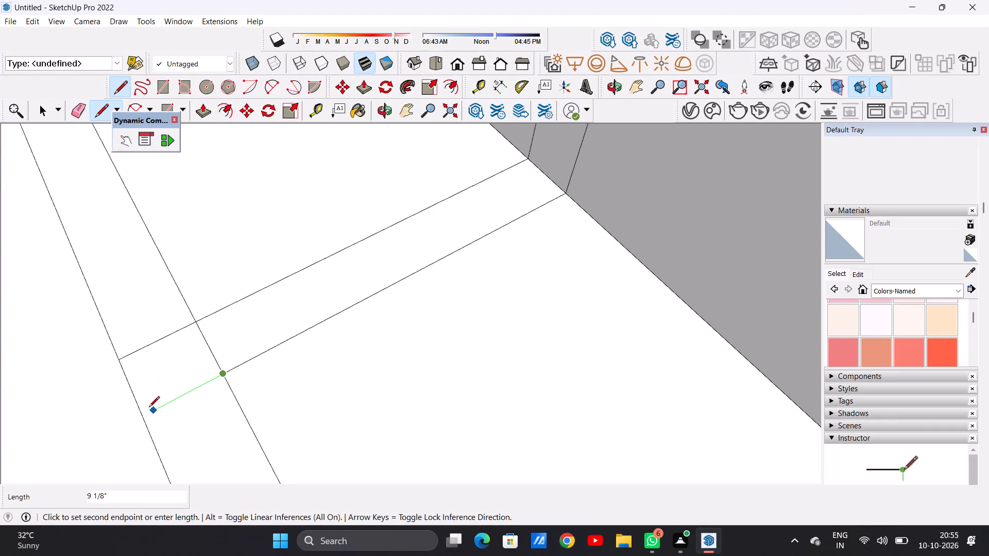
{"action": "left_click", "coordinate": [142, 412]}
{"action": "key", "text": "space"}
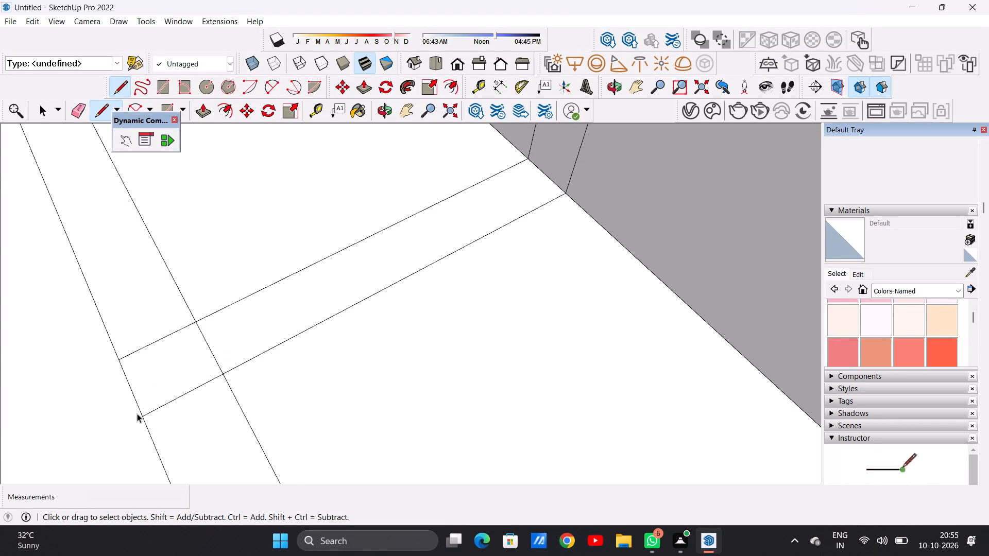
Examine the first-floor wall layout lines on the slab from several angles.
{"action": "scroll", "coordinate": [233, 388], "scroll_direction": "down", "scroll_amount": 20}
{"action": "scroll", "coordinate": [233, 388], "scroll_direction": "down", "scroll_amount": 2}
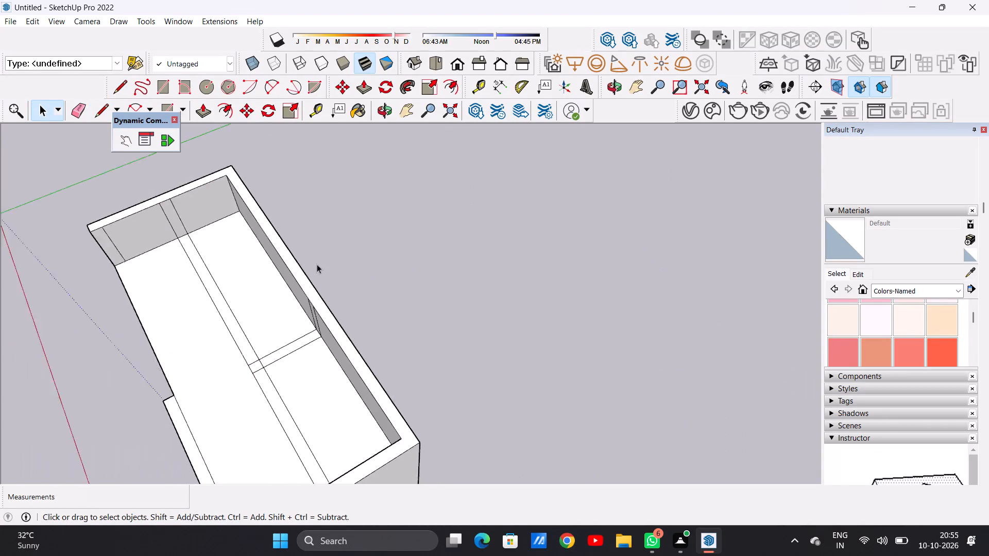
{"action": "scroll", "coordinate": [317, 264], "scroll_direction": "down", "scroll_amount": 7}
{"action": "middle_click_drag", "start_coordinate": [282, 325], "coordinate": [380, 354]}
{"action": "scroll", "coordinate": [332, 355], "scroll_direction": "up", "scroll_amount": 12}
{"action": "scroll", "coordinate": [315, 356], "scroll_direction": "down", "scroll_amount": 10}
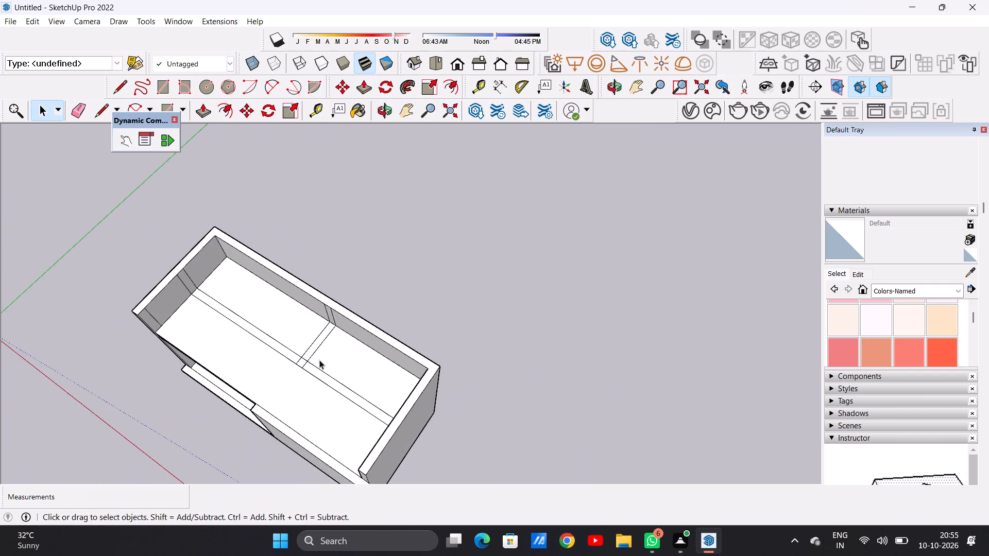
{"action": "middle_click_drag", "start_coordinate": [307, 388], "coordinate": [388, 379]}
{"action": "scroll", "coordinate": [324, 389], "scroll_direction": "up", "scroll_amount": 15}
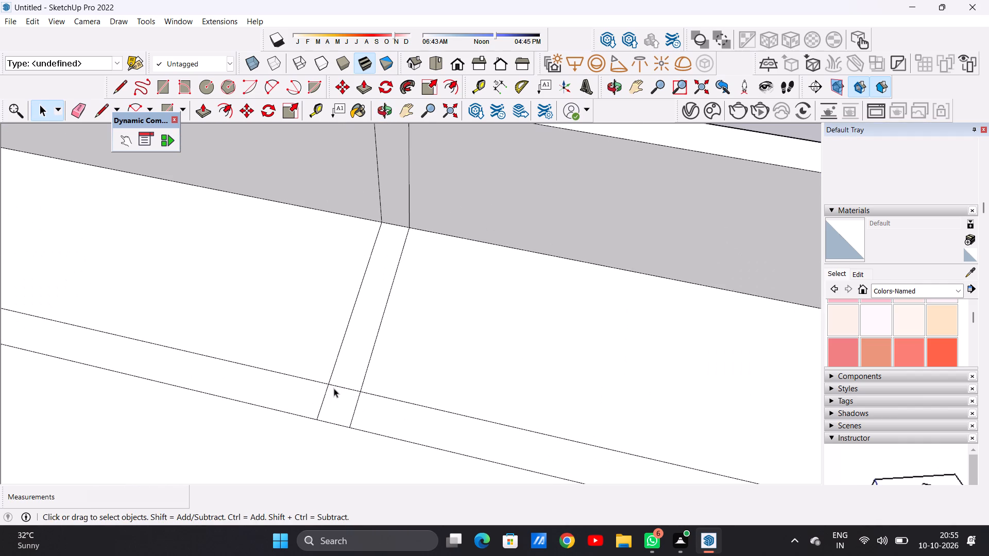
{"action": "scroll", "coordinate": [346, 388], "scroll_direction": "down", "scroll_amount": 7}
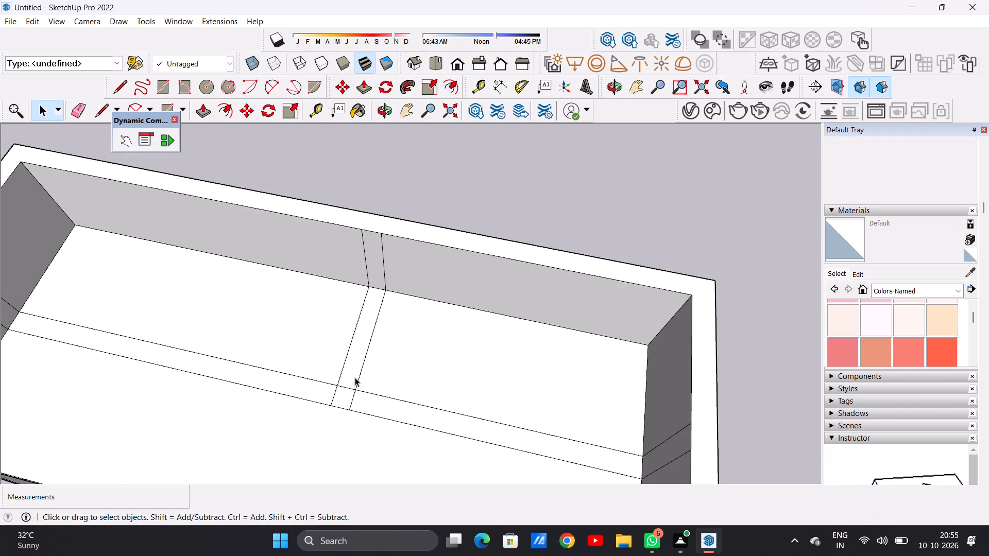
{"action": "scroll", "coordinate": [355, 377], "scroll_direction": "down", "scroll_amount": 10}
{"action": "middle_click_drag", "start_coordinate": [370, 392], "coordinate": [409, 306]}
{"action": "scroll", "coordinate": [437, 359], "scroll_direction": "up", "scroll_amount": 2}
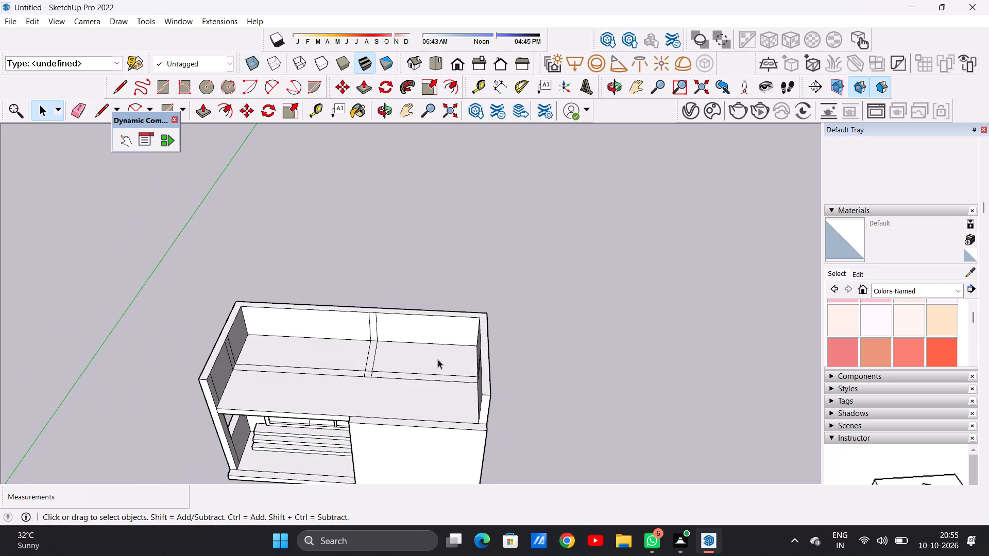
{"action": "scroll", "coordinate": [438, 359], "scroll_direction": "up", "scroll_amount": 5}
{"action": "middle_click_drag", "start_coordinate": [431, 342], "coordinate": [430, 392]}
{"action": "scroll", "coordinate": [439, 377], "scroll_direction": "down", "scroll_amount": 13}
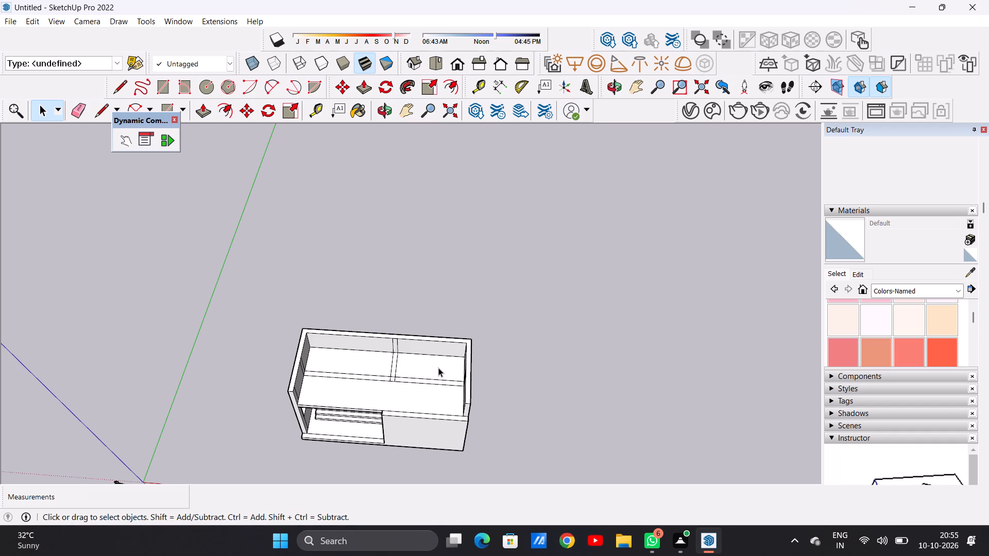
{"action": "scroll", "coordinate": [418, 393], "scroll_direction": "up", "scroll_amount": 17}
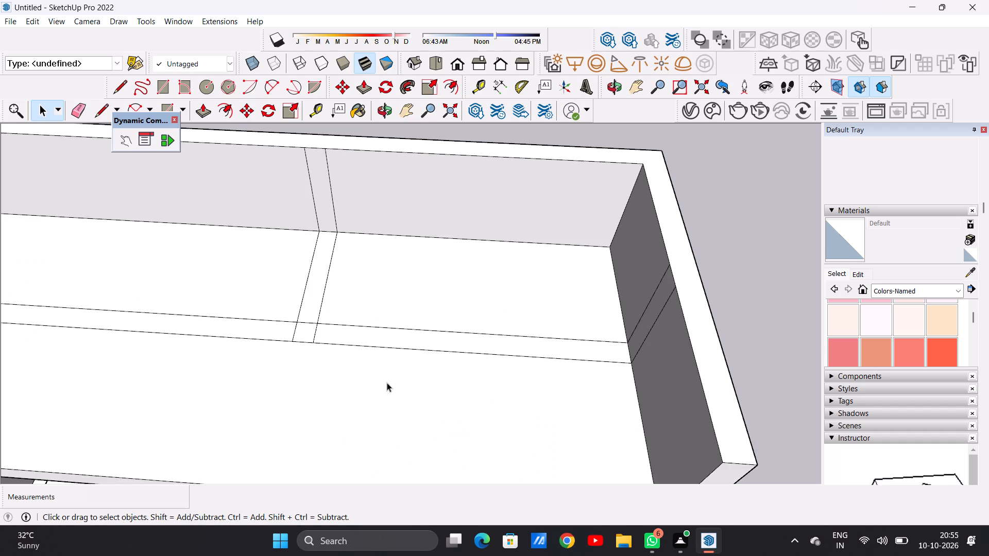
{"action": "middle_click_drag", "start_coordinate": [383, 380], "coordinate": [378, 358]}
{"action": "scroll", "coordinate": [373, 374], "scroll_direction": "down", "scroll_amount": 6}
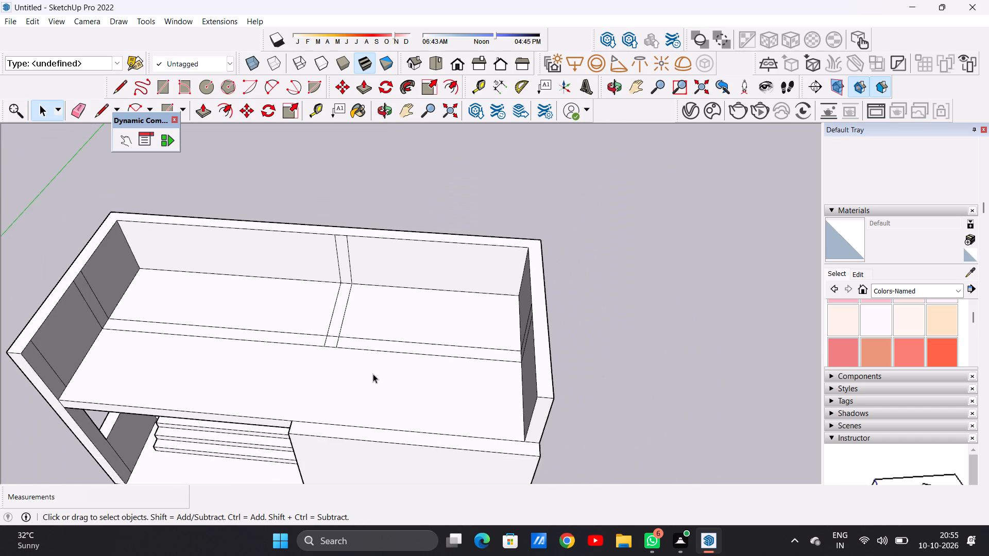
{"action": "scroll", "coordinate": [373, 374], "scroll_direction": "down", "scroll_amount": 2}
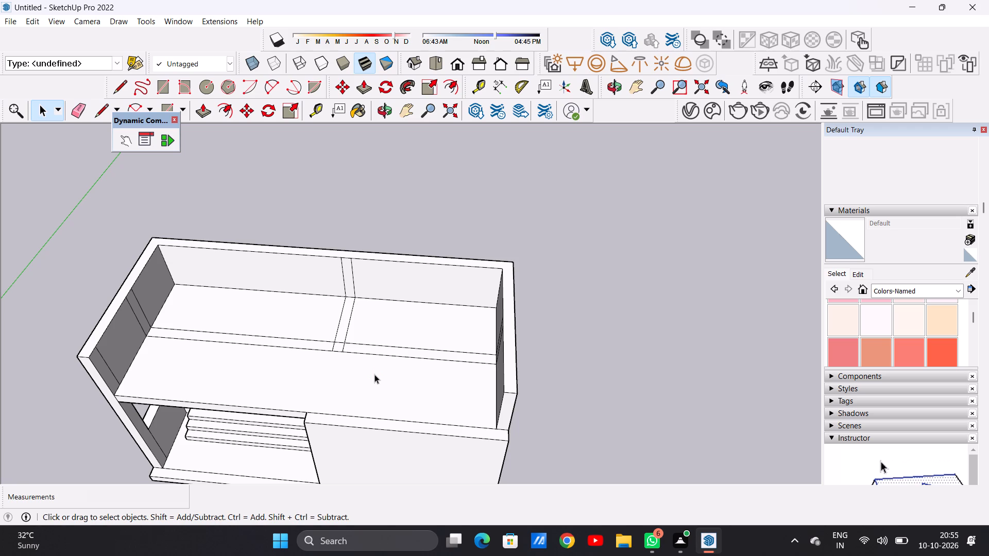
Push/Pull the lengthwise strip section behind the solid front wall up 4' 3 3/4" to the top of the side wall.
{"action": "key", "text": "p"}
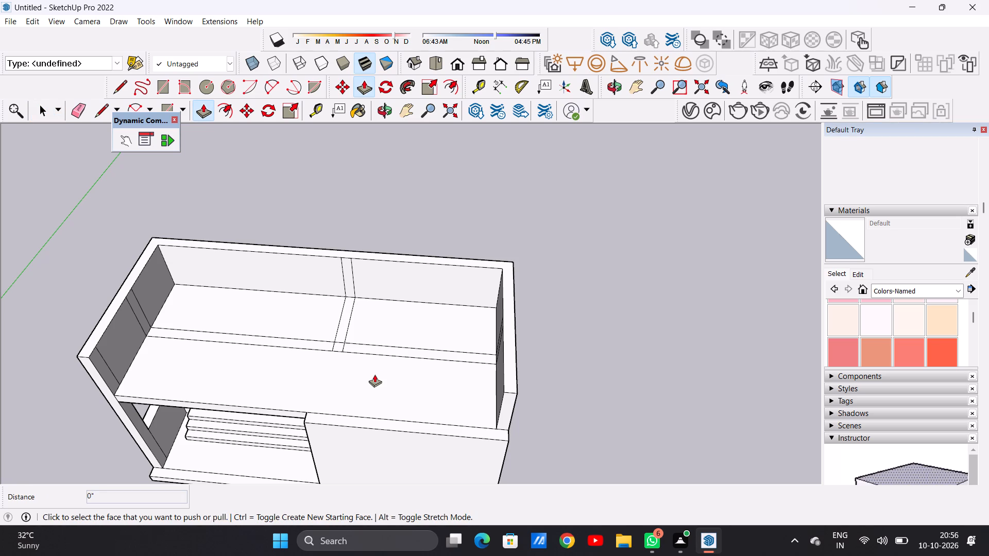
{"action": "scroll", "coordinate": [452, 334], "scroll_direction": "up", "scroll_amount": 6}
{"action": "scroll", "coordinate": [488, 357], "scroll_direction": "up", "scroll_amount": 7}
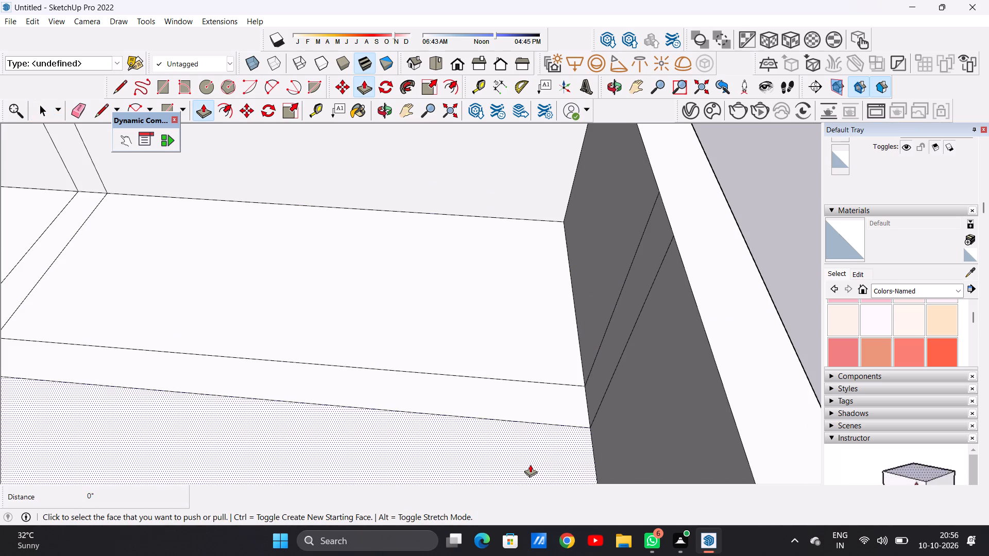
{"action": "left_click", "coordinate": [560, 417]}
{"action": "scroll", "coordinate": [589, 358], "scroll_direction": "down", "scroll_amount": 5}
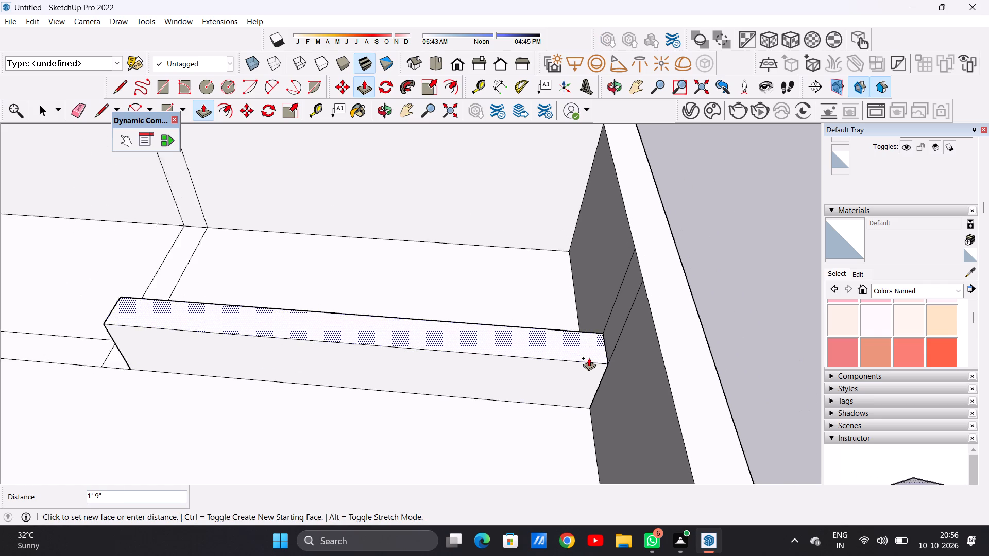
{"action": "scroll", "coordinate": [635, 296], "scroll_direction": "up", "scroll_amount": 3}
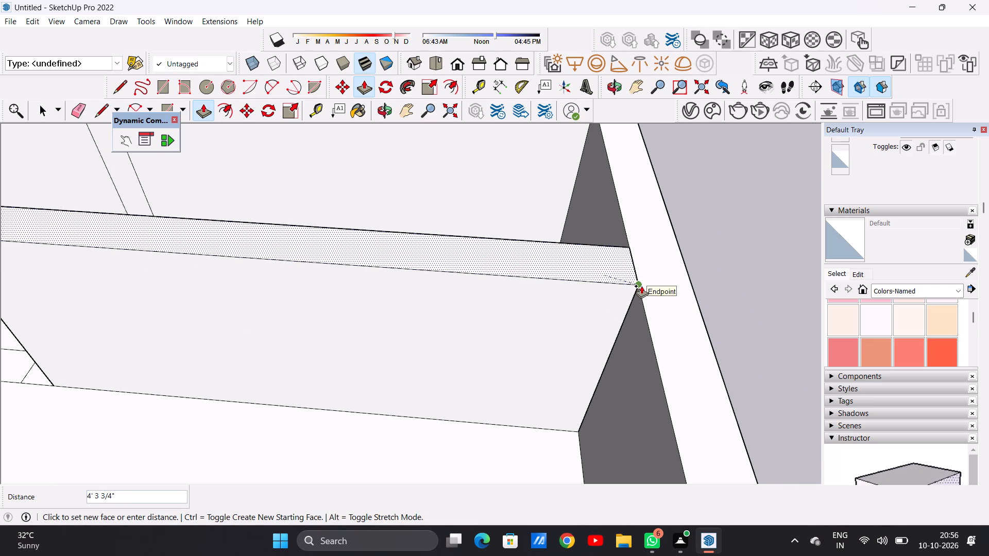
{"action": "left_click", "coordinate": [641, 286]}
Push/Pull the cross strip and the small square at its junction up 4' 3 3/4", level with the raised lengthwise wall.
{"action": "scroll", "coordinate": [455, 410], "scroll_direction": "down", "scroll_amount": 17}
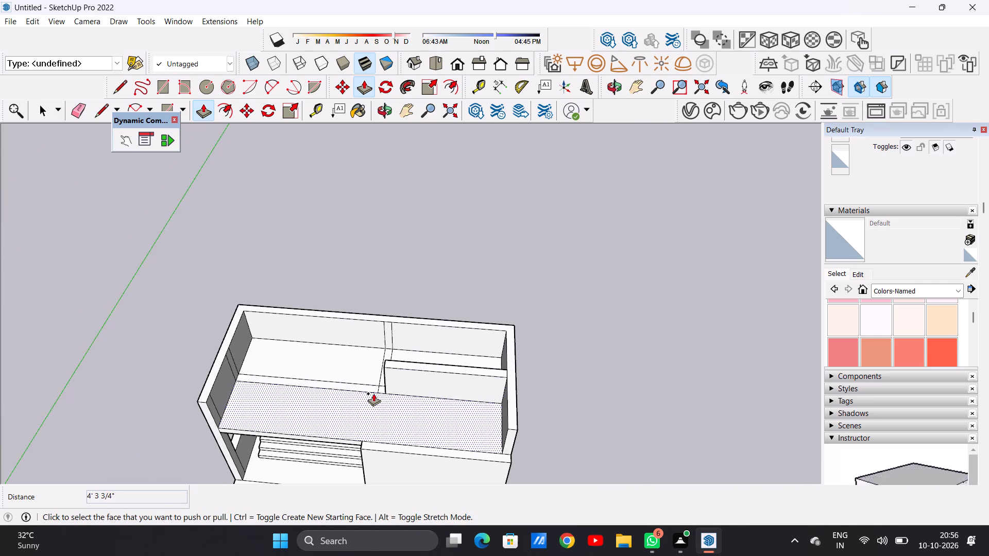
{"action": "middle_click_drag", "start_coordinate": [373, 393], "coordinate": [491, 422]}
{"action": "scroll", "coordinate": [417, 384], "scroll_direction": "up", "scroll_amount": 12}
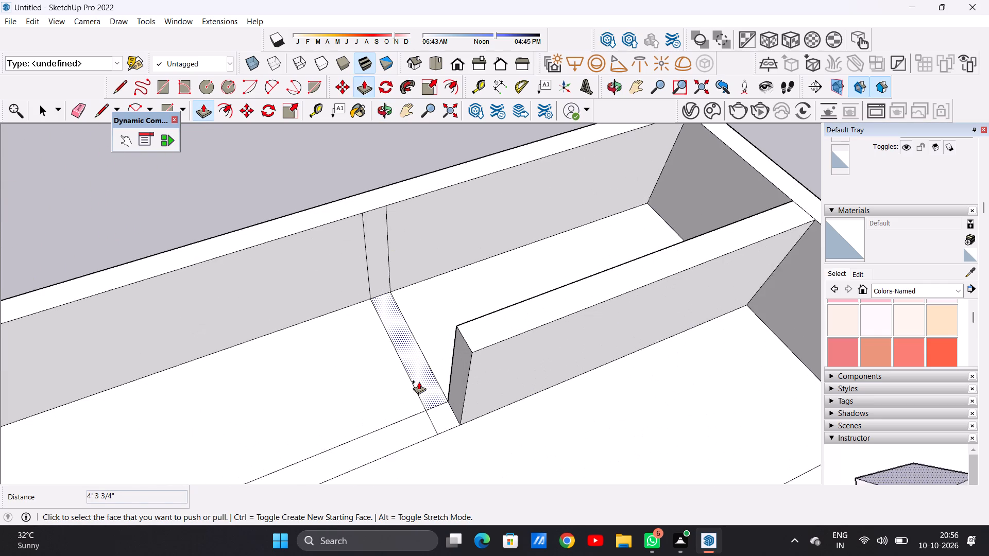
{"action": "left_click", "coordinate": [421, 381]}
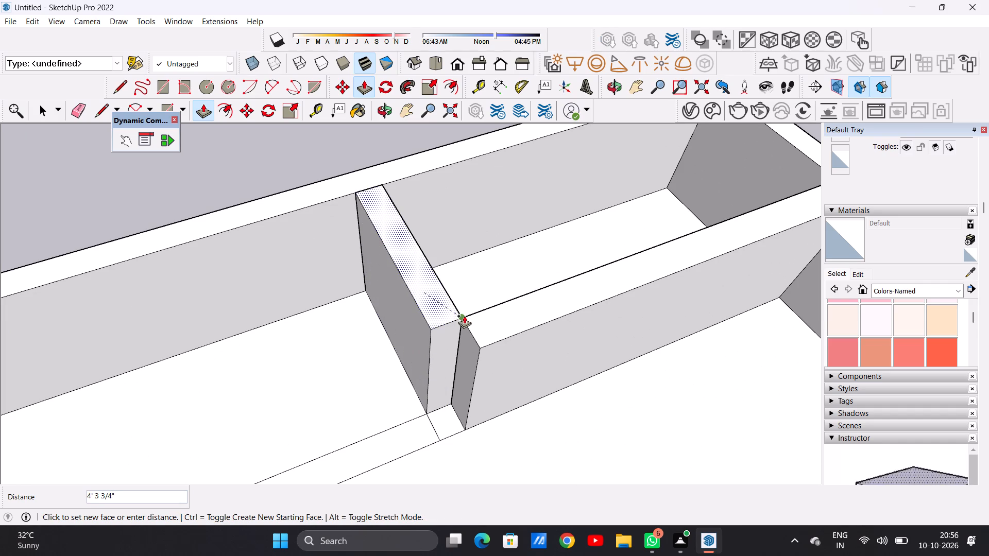
{"action": "left_click", "coordinate": [464, 316]}
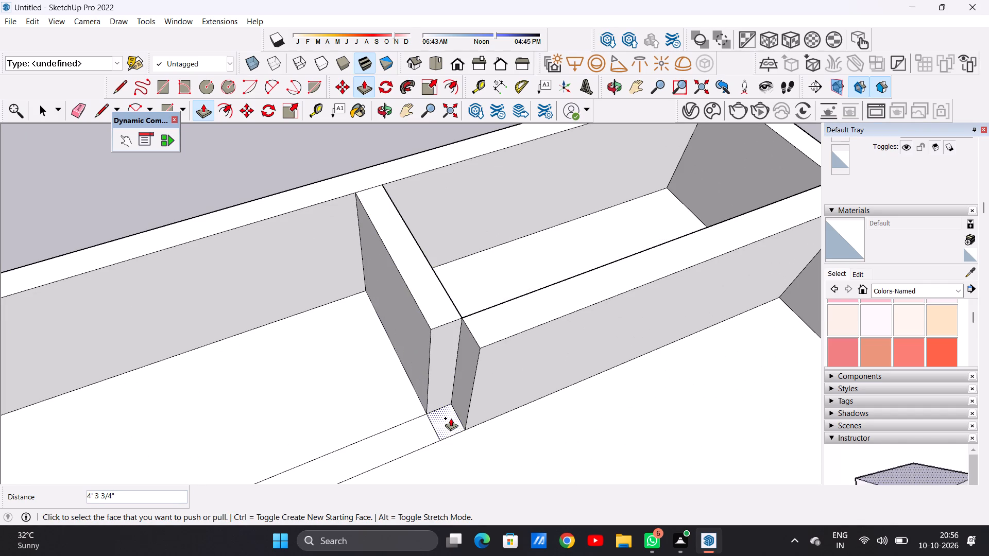
{"action": "left_click", "coordinate": [451, 418]}
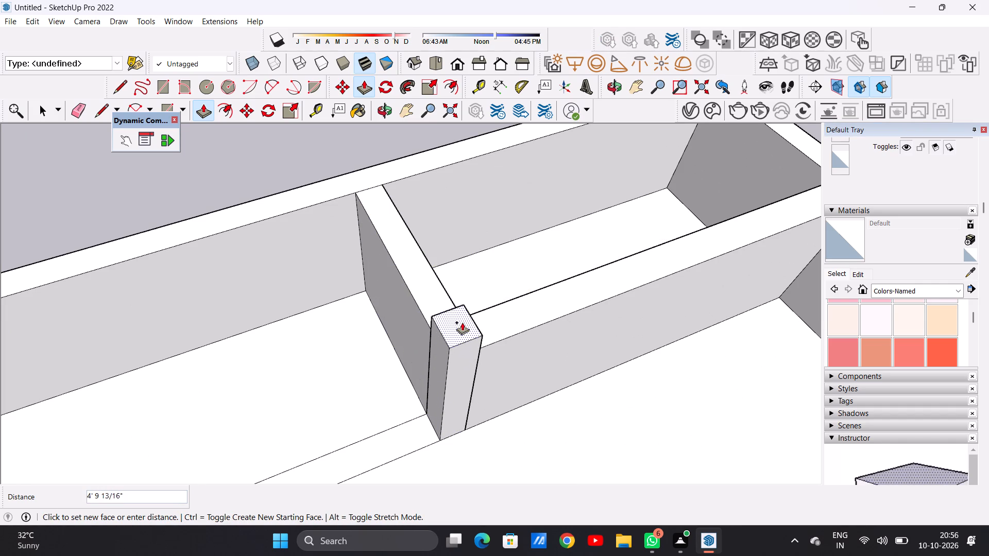
{"action": "left_click", "coordinate": [479, 350]}
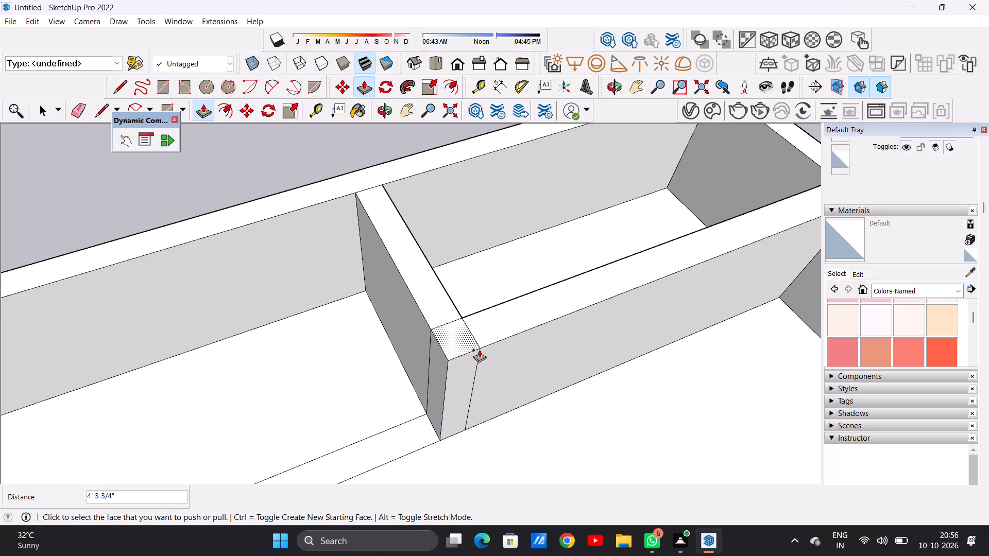
Push/Pull the remaining lengthwise strip section, on the entrance-steps side, up 4' 3 3/4" level with the other walls.
{"action": "scroll", "coordinate": [408, 321], "scroll_direction": "down", "scroll_amount": 12}
{"action": "middle_click_drag", "start_coordinate": [450, 356], "coordinate": [374, 359]}
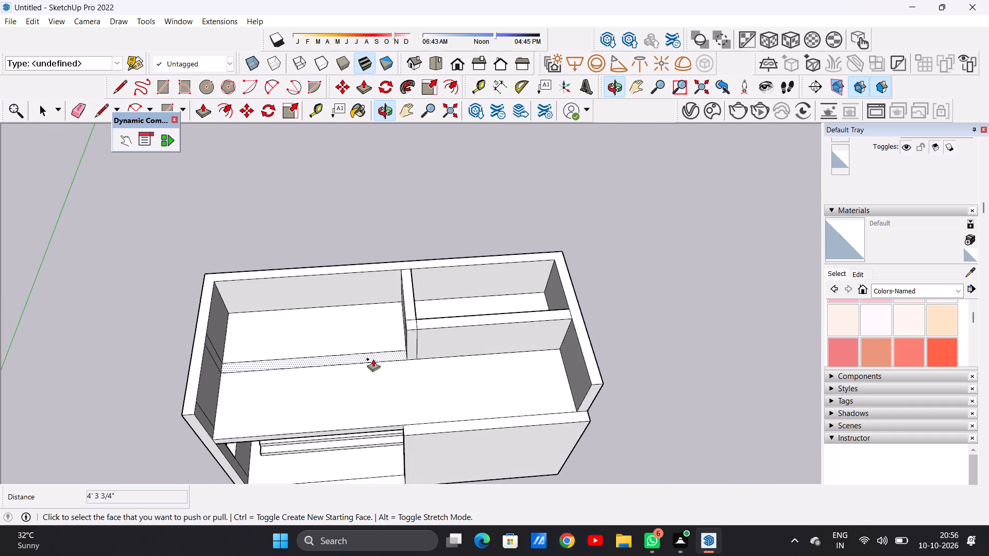
{"action": "scroll", "coordinate": [390, 346], "scroll_direction": "up", "scroll_amount": 3}
{"action": "scroll", "coordinate": [391, 346], "scroll_direction": "down", "scroll_amount": 1}
{"action": "scroll", "coordinate": [391, 346], "scroll_direction": "up", "scroll_amount": 3}
{"action": "scroll", "coordinate": [403, 353], "scroll_direction": "down", "scroll_amount": 1}
{"action": "scroll", "coordinate": [403, 353], "scroll_direction": "up", "scroll_amount": 4}
{"action": "left_click", "coordinate": [406, 364]}
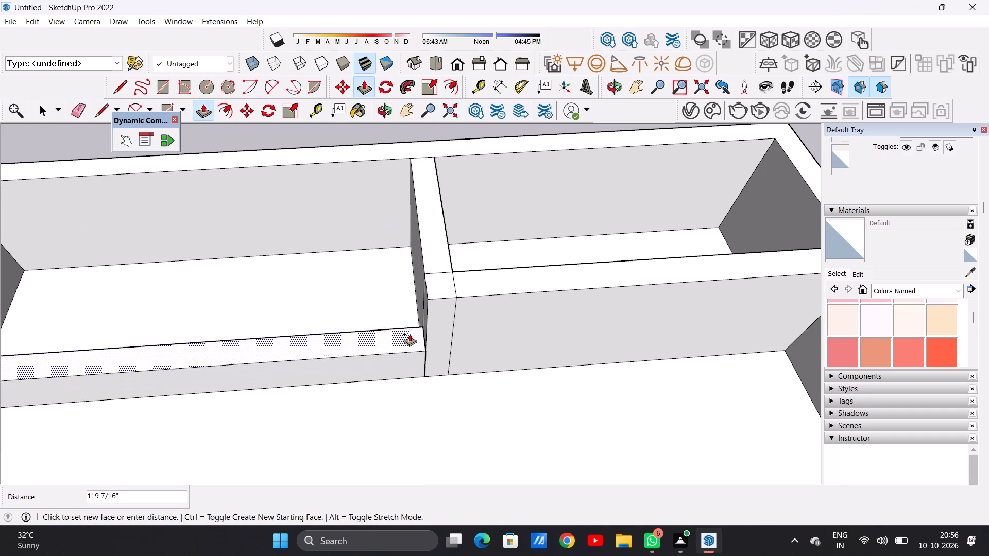
{"action": "left_click", "coordinate": [430, 296]}
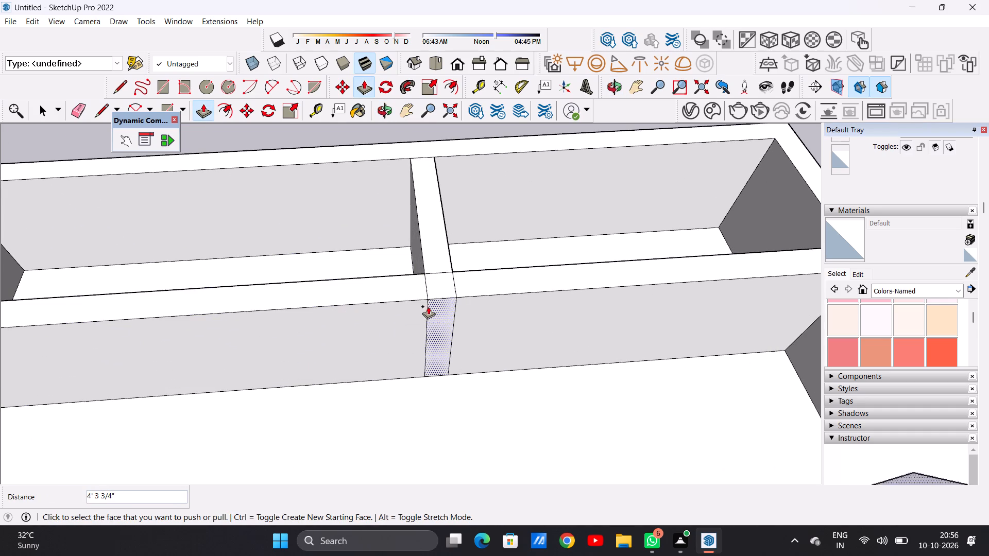
{"action": "key", "text": "space"}
Examine the raised first-floor interior walls from the front, from above and at the wall junction.
{"action": "scroll", "coordinate": [370, 373], "scroll_direction": "down", "scroll_amount": 19}
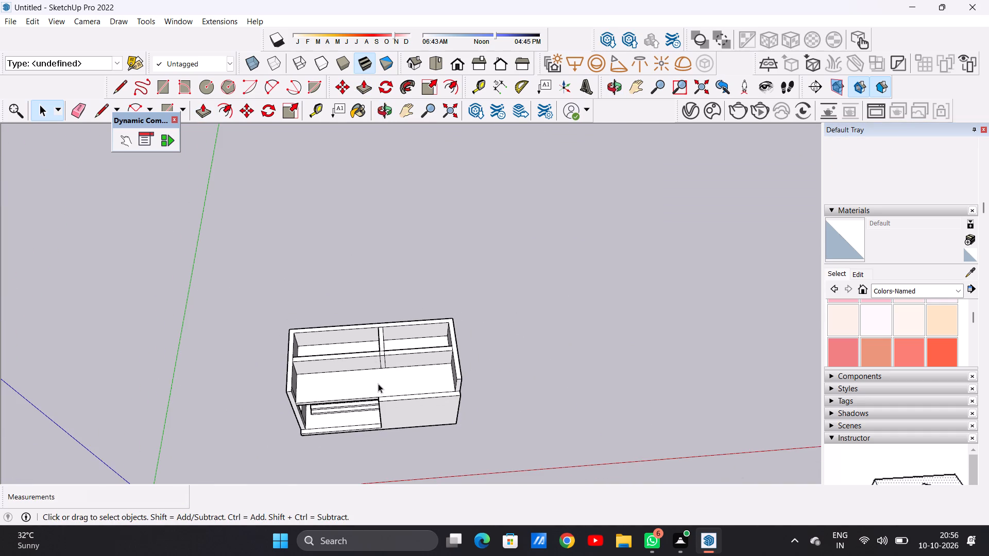
{"action": "middle_click_drag", "start_coordinate": [371, 369], "coordinate": [370, 213]}
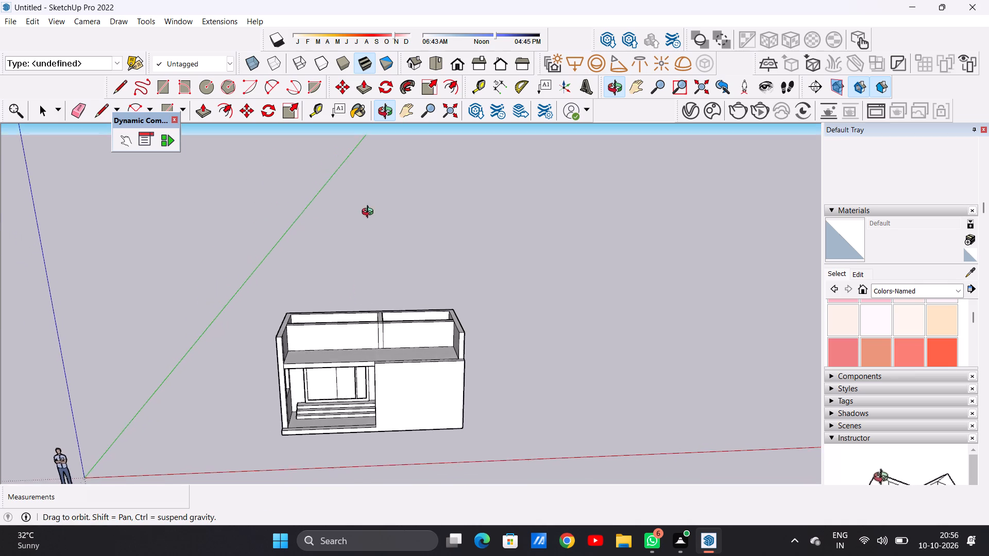
{"action": "middle_click_drag", "start_coordinate": [370, 213], "coordinate": [370, 214]}
{"action": "middle_click", "coordinate": [369, 208]}
{"action": "scroll", "coordinate": [404, 376], "scroll_direction": "up", "scroll_amount": 3}
{"action": "middle_click_drag", "start_coordinate": [388, 399], "coordinate": [370, 334]}
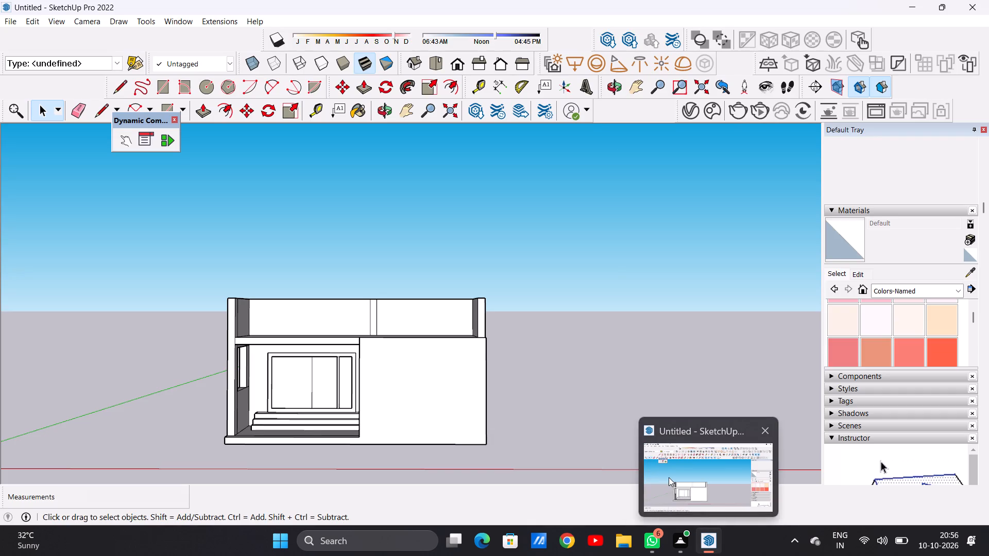
{"action": "left_click", "coordinate": [669, 477]}
{"action": "scroll", "coordinate": [322, 320], "scroll_direction": "up", "scroll_amount": 6}
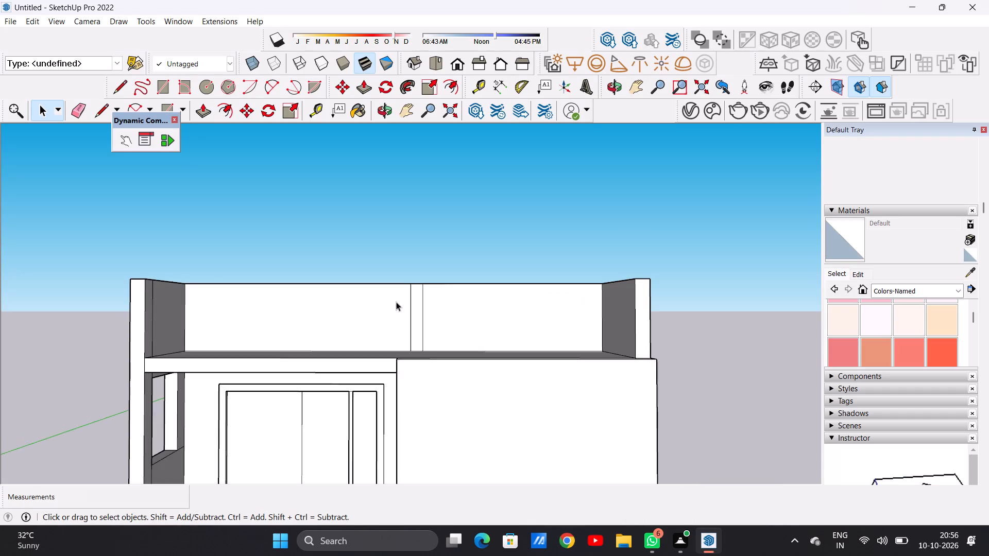
{"action": "middle_click_drag", "start_coordinate": [396, 302], "coordinate": [387, 423]}
{"action": "scroll", "coordinate": [389, 418], "scroll_direction": "up", "scroll_amount": 1}
{"action": "scroll", "coordinate": [398, 345], "scroll_direction": "down", "scroll_amount": 8}
{"action": "middle_click_drag", "start_coordinate": [411, 333], "coordinate": [408, 354]}
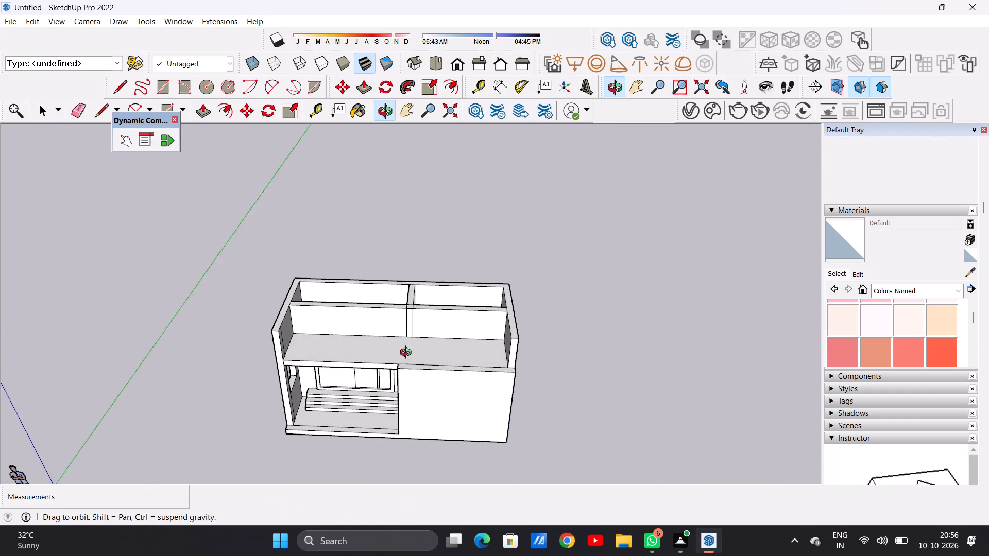
{"action": "middle_click_drag", "start_coordinate": [408, 354], "coordinate": [402, 422]}
{"action": "scroll", "coordinate": [413, 344], "scroll_direction": "up", "scroll_amount": 7}
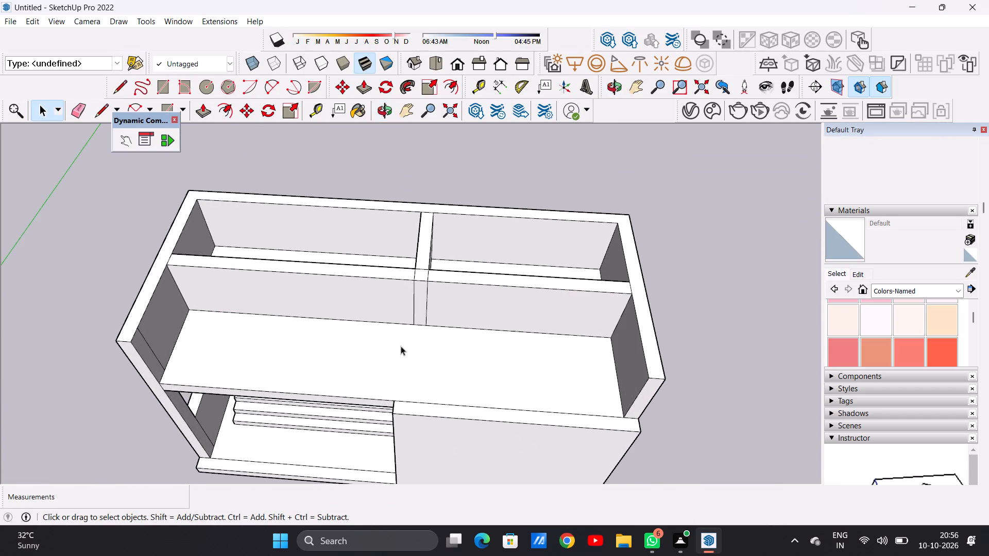
{"action": "middle_click_drag", "start_coordinate": [400, 331], "coordinate": [257, 298]}
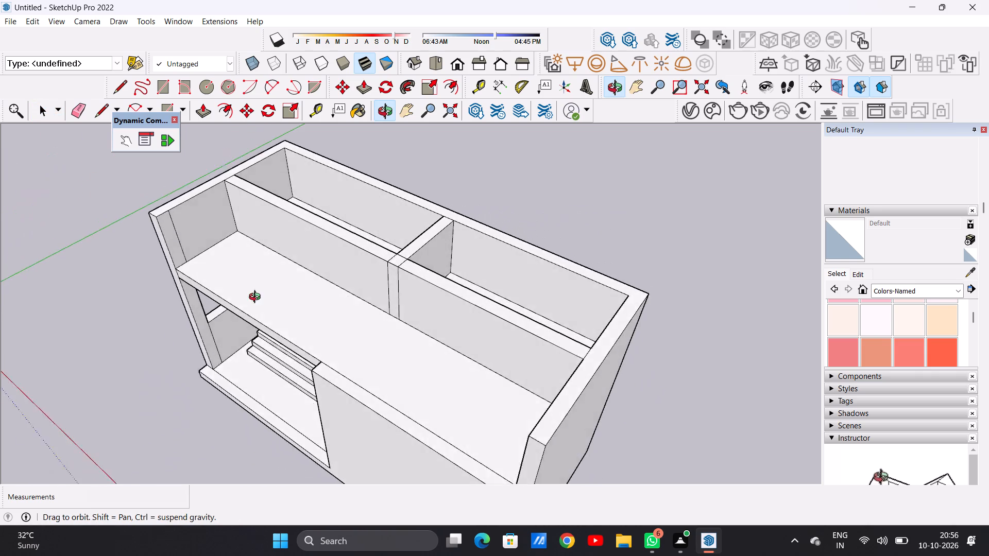
{"action": "middle_click_drag", "start_coordinate": [257, 298], "coordinate": [227, 301]}
{"action": "scroll", "coordinate": [402, 339], "scroll_direction": "up", "scroll_amount": 6}
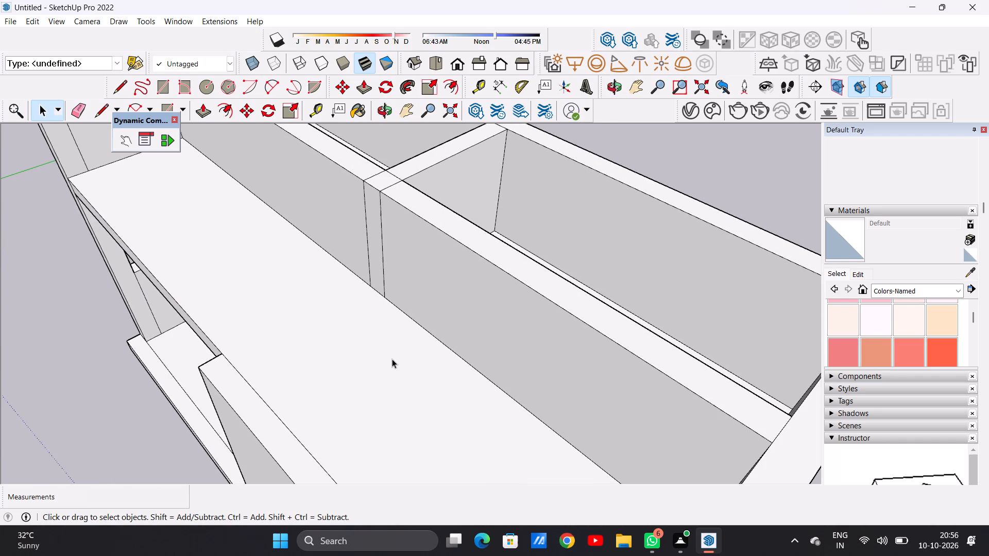
Push/Pull the narrow front face at the interior wall junction outward about 9 5/16" over the first-floor slab.
{"action": "scroll", "coordinate": [380, 293], "scroll_direction": "down", "scroll_amount": 7}
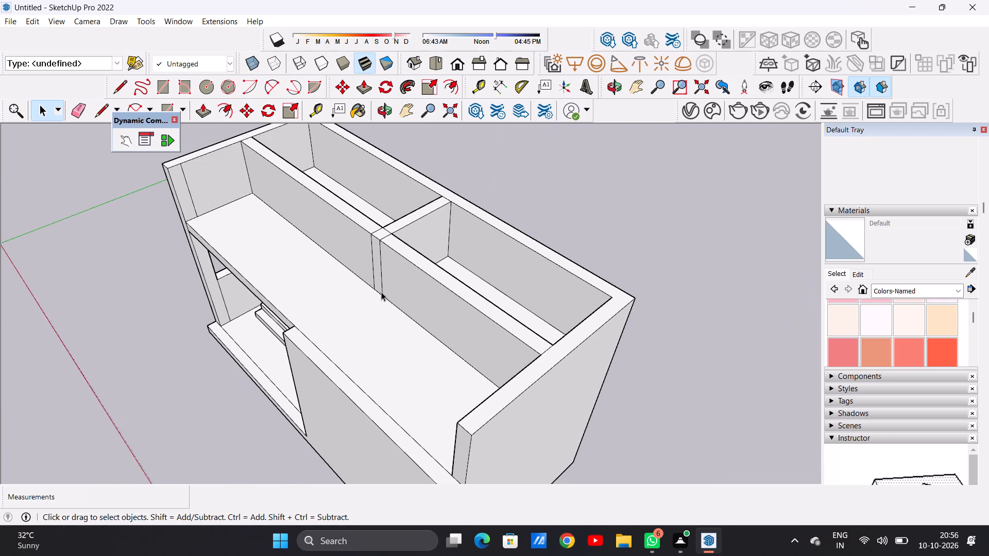
{"action": "middle_click_drag", "start_coordinate": [336, 301], "coordinate": [496, 254]}
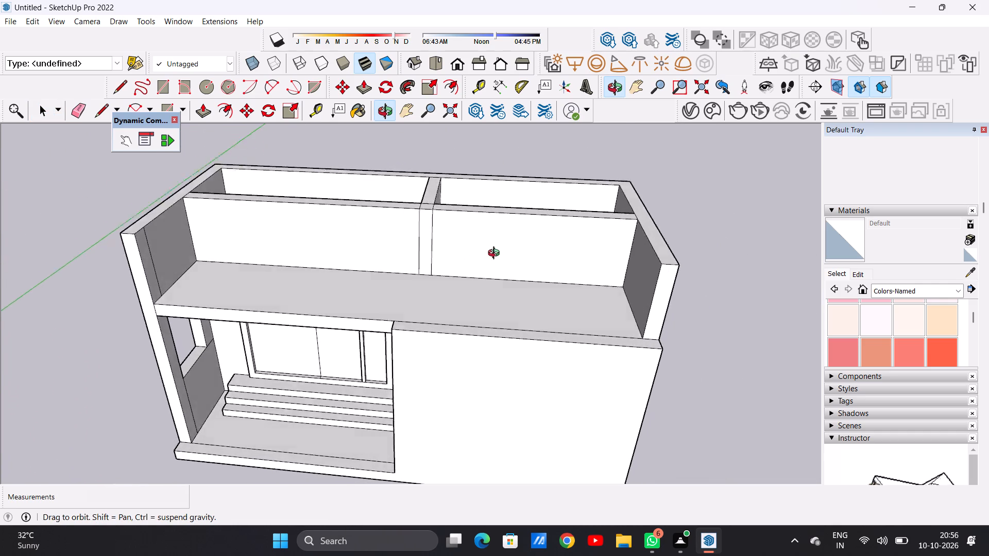
{"action": "middle_click_drag", "start_coordinate": [496, 254], "coordinate": [412, 305]}
{"action": "scroll", "coordinate": [402, 277], "scroll_direction": "up", "scroll_amount": 1}
{"action": "scroll", "coordinate": [403, 275], "scroll_direction": "down", "scroll_amount": 1}
{"action": "scroll", "coordinate": [403, 275], "scroll_direction": "up", "scroll_amount": 1}
{"action": "scroll", "coordinate": [403, 275], "scroll_direction": "down", "scroll_amount": 1}
{"action": "scroll", "coordinate": [403, 275], "scroll_direction": "up", "scroll_amount": 1}
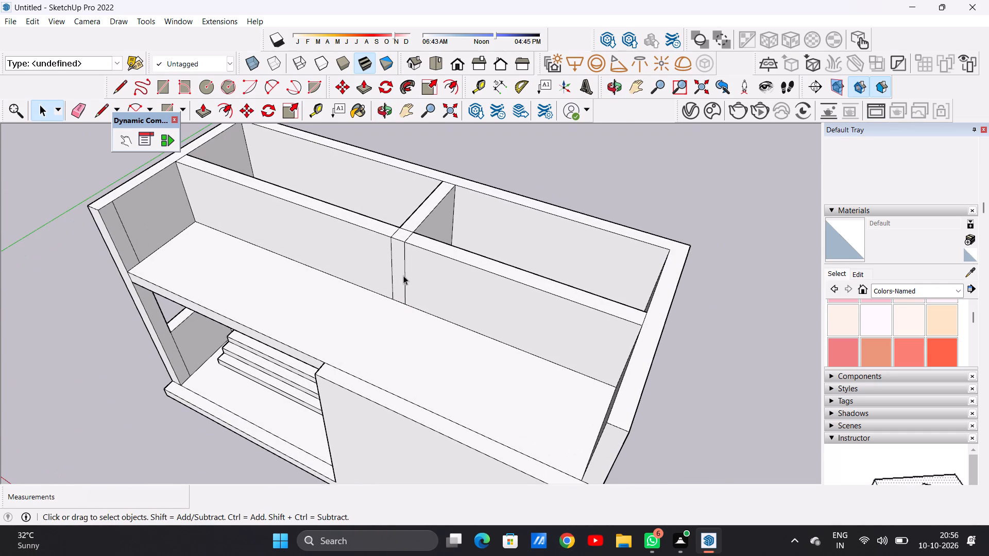
{"action": "key", "text": "p"}
{"action": "scroll", "coordinate": [395, 270], "scroll_direction": "up", "scroll_amount": 4}
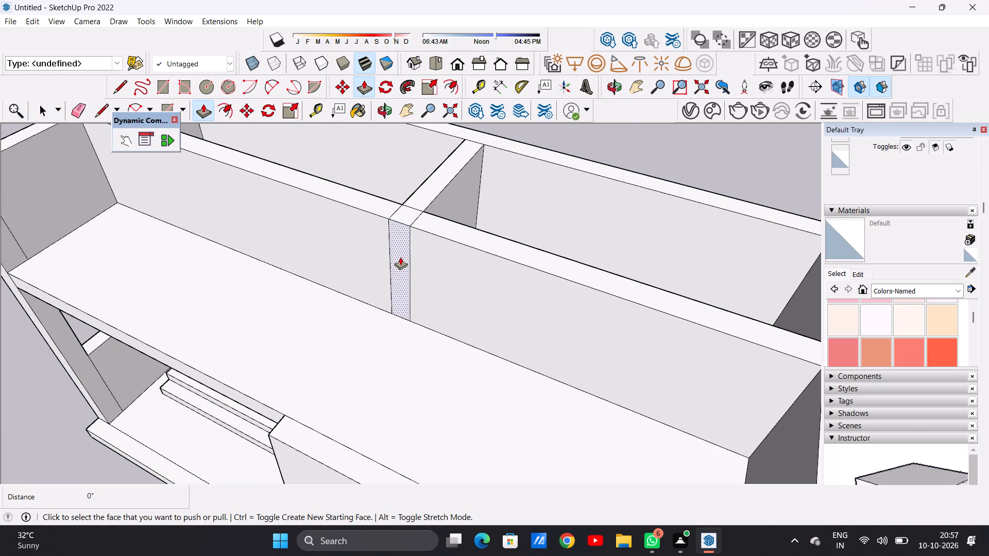
{"action": "left_click", "coordinate": [400, 257]}
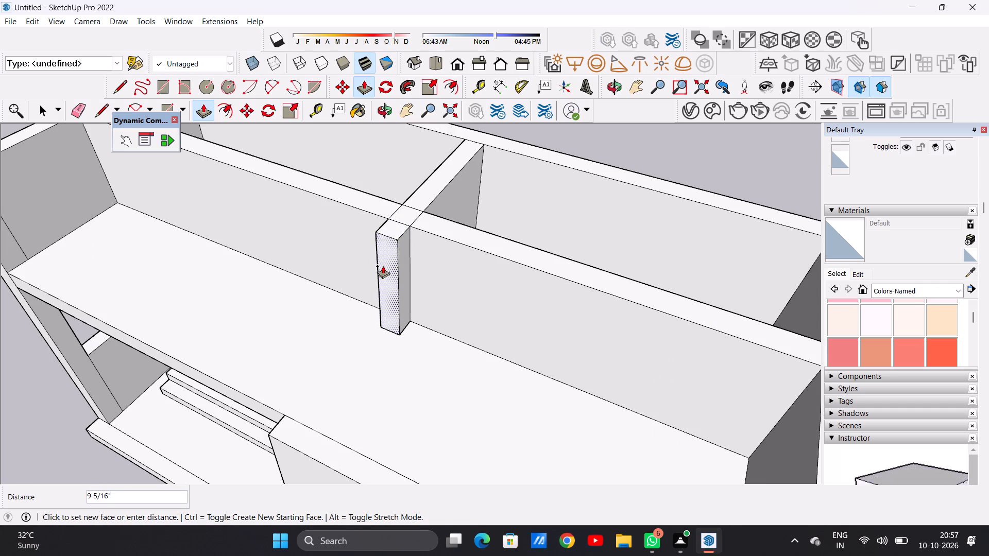
{"action": "left_click", "coordinate": [383, 266]}
{"action": "key", "text": "space"}
Examine the villa from the front, checking the first-floor interior walls and the projecting wall stub.
{"action": "scroll", "coordinate": [382, 308], "scroll_direction": "down", "scroll_amount": 4}
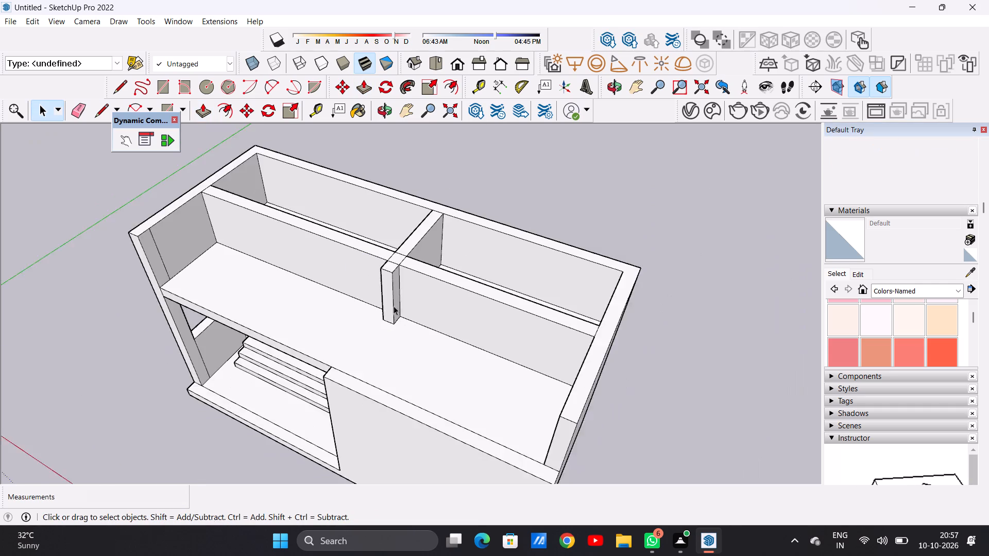
{"action": "scroll", "coordinate": [394, 306], "scroll_direction": "down", "scroll_amount": 5}
{"action": "middle_click_drag", "start_coordinate": [356, 307], "coordinate": [464, 199]}
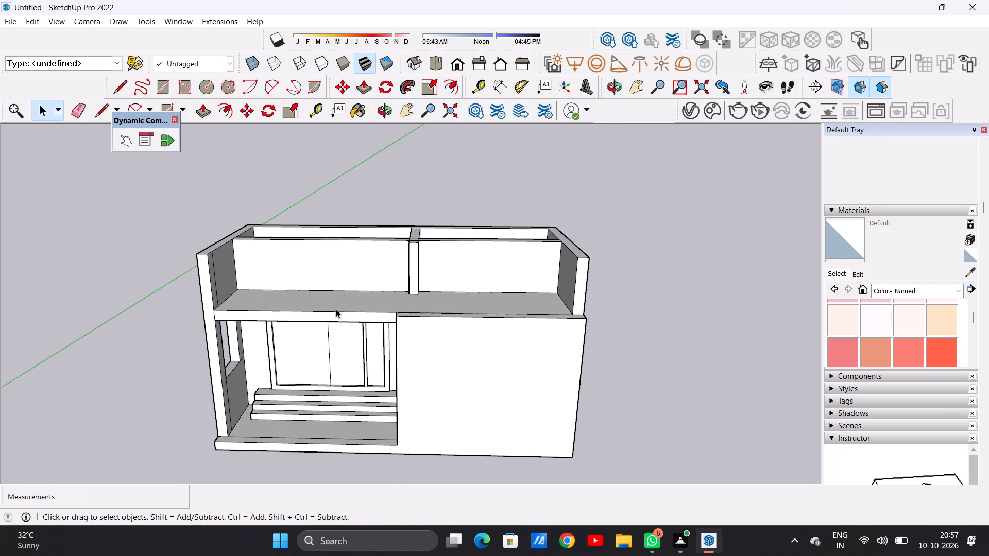
{"action": "scroll", "coordinate": [326, 313], "scroll_direction": "up", "scroll_amount": 2}
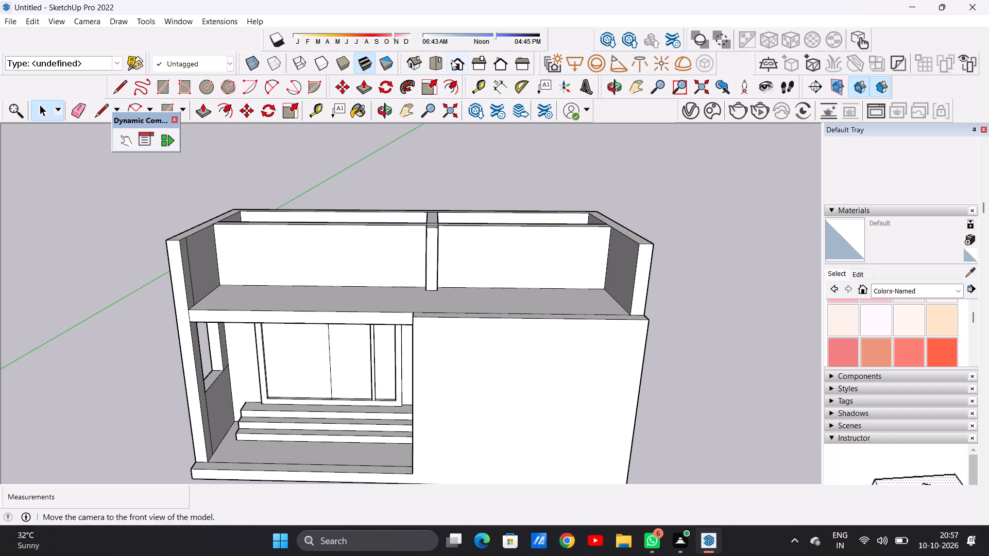
{"action": "left_click", "coordinate": [452, 60]}
{"action": "scroll", "coordinate": [406, 190], "scroll_direction": "up", "scroll_amount": 6}
{"action": "middle_click_drag", "start_coordinate": [374, 247], "coordinate": [369, 300]}
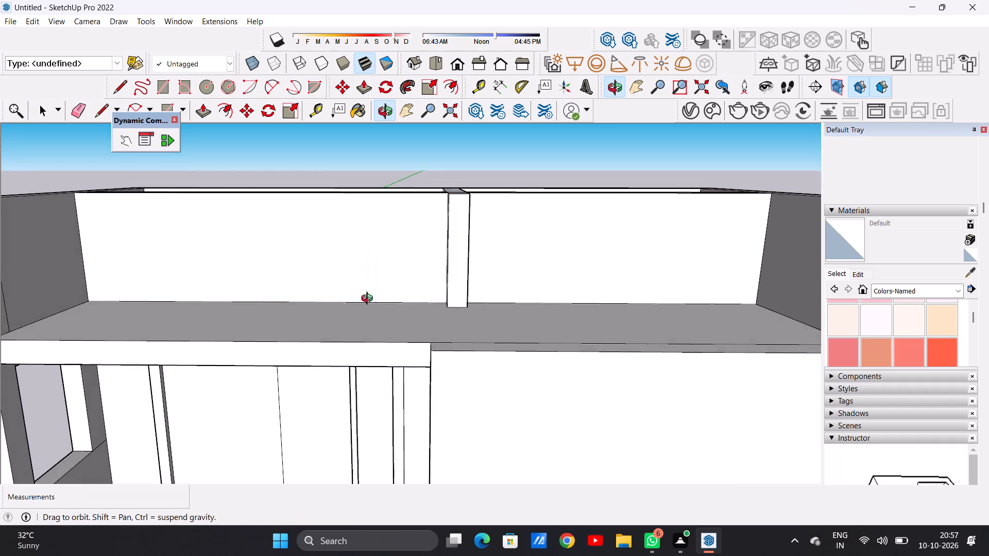
{"action": "middle_click_drag", "start_coordinate": [369, 300], "coordinate": [390, 277]}
{"action": "scroll", "coordinate": [386, 281], "scroll_direction": "down", "scroll_amount": 5}
{"action": "scroll", "coordinate": [386, 281], "scroll_direction": "up", "scroll_amount": 1}
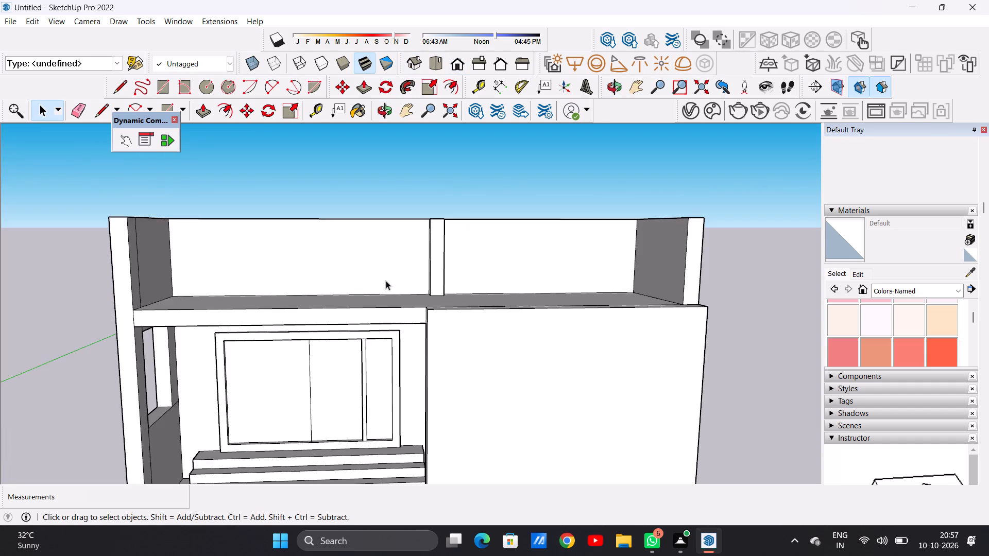
{"action": "scroll", "coordinate": [386, 281], "scroll_direction": "down", "scroll_amount": 9}
{"action": "scroll", "coordinate": [389, 273], "scroll_direction": "up", "scroll_amount": 7}
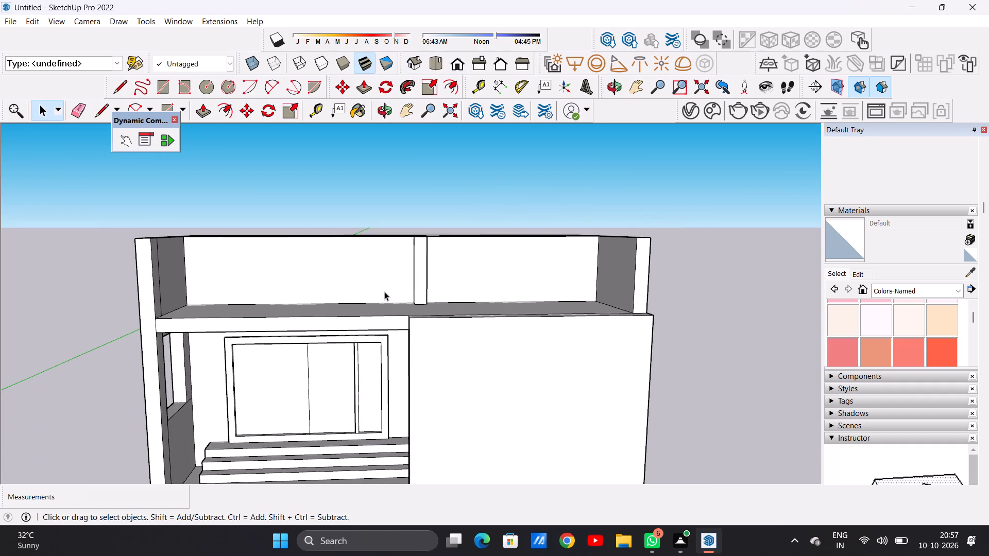
{"action": "middle_click_drag", "start_coordinate": [379, 263], "coordinate": [356, 266]}
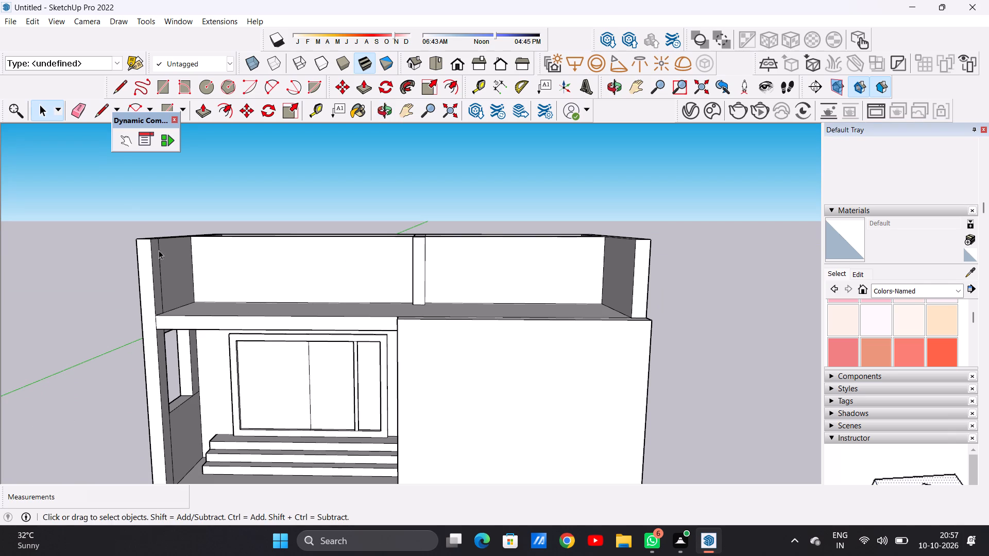
Measure the first-floor side wall's height above the slab on the entrance-steps side with the Dimension tool.
{"action": "left_click", "coordinate": [502, 87]}
{"action": "scroll", "coordinate": [162, 285], "scroll_direction": "up", "scroll_amount": 10}
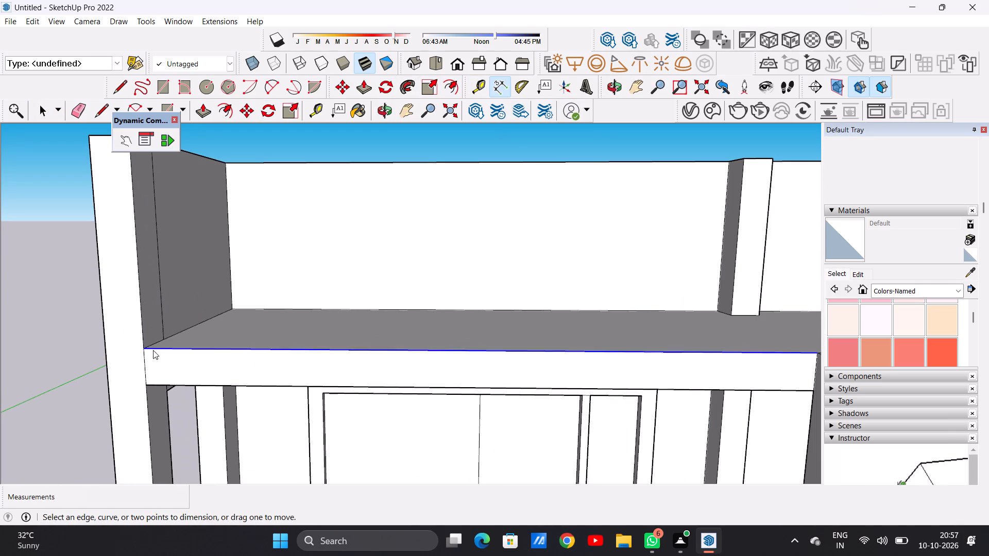
{"action": "left_click", "coordinate": [146, 352]}
{"action": "scroll", "coordinate": [138, 271], "scroll_direction": "down", "scroll_amount": 5}
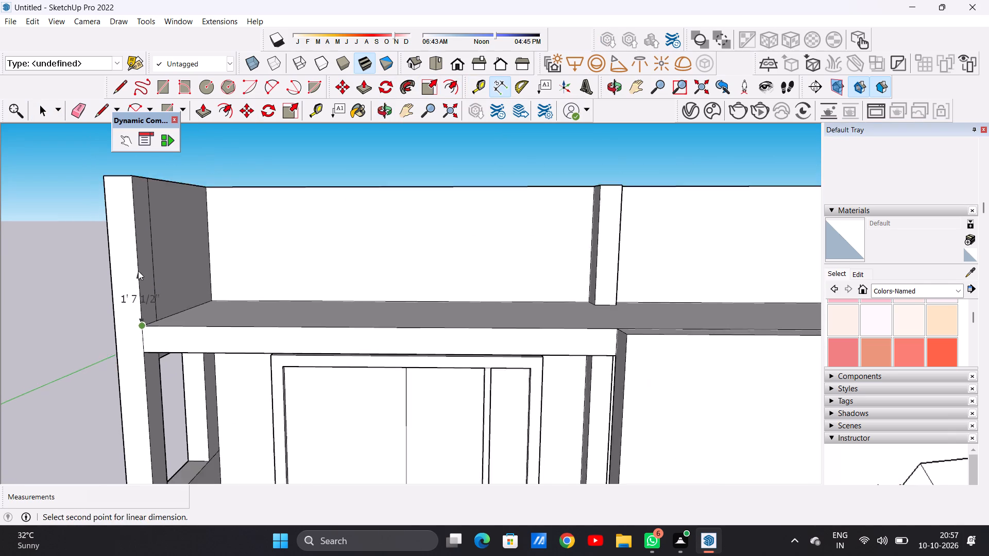
{"action": "scroll", "coordinate": [138, 271], "scroll_direction": "down", "scroll_amount": 2}
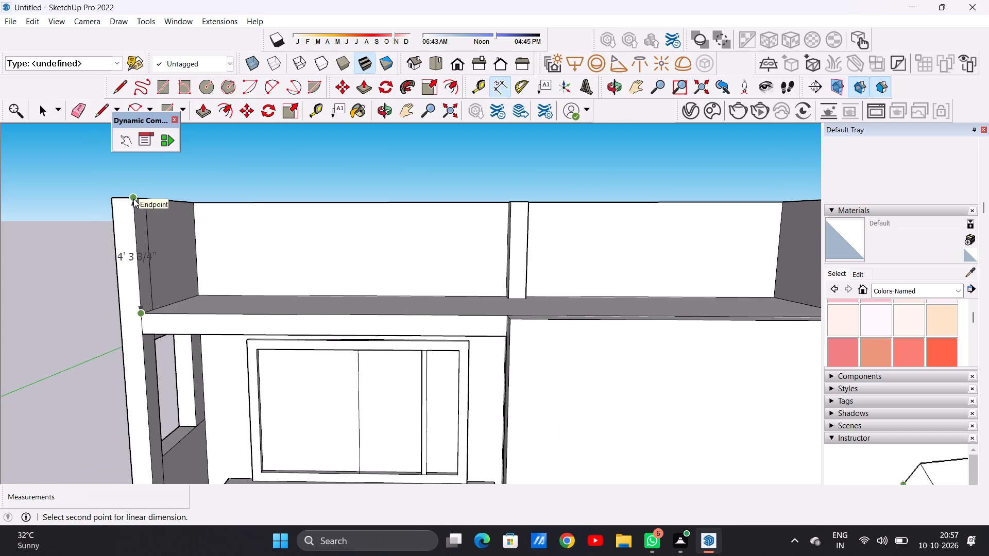
{"action": "left_click", "coordinate": [133, 199]}
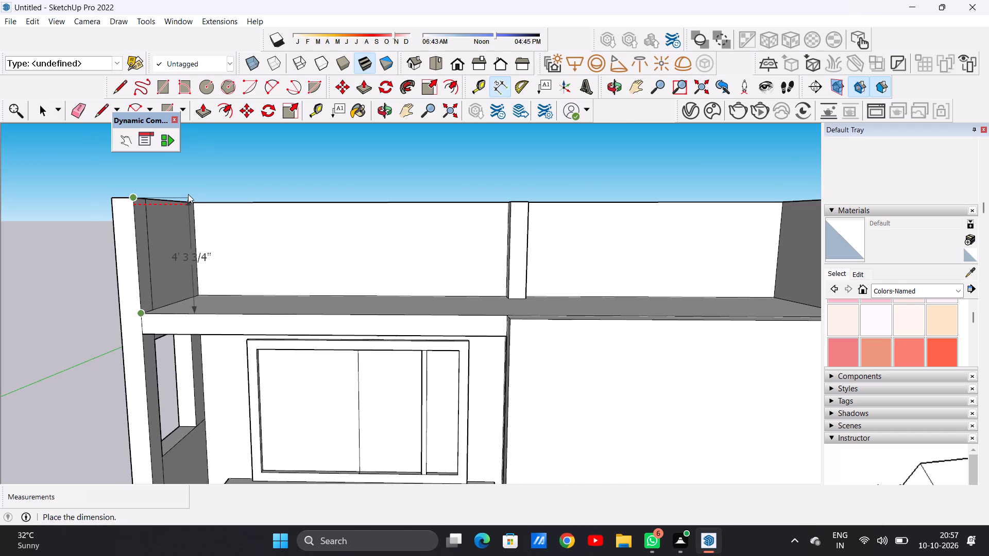
{"action": "key", "text": "space"}
Measure the opposite side wall's height above the slab at the solid front wall with the Dimension tool.
{"action": "scroll", "coordinate": [214, 273], "scroll_direction": "down", "scroll_amount": 5}
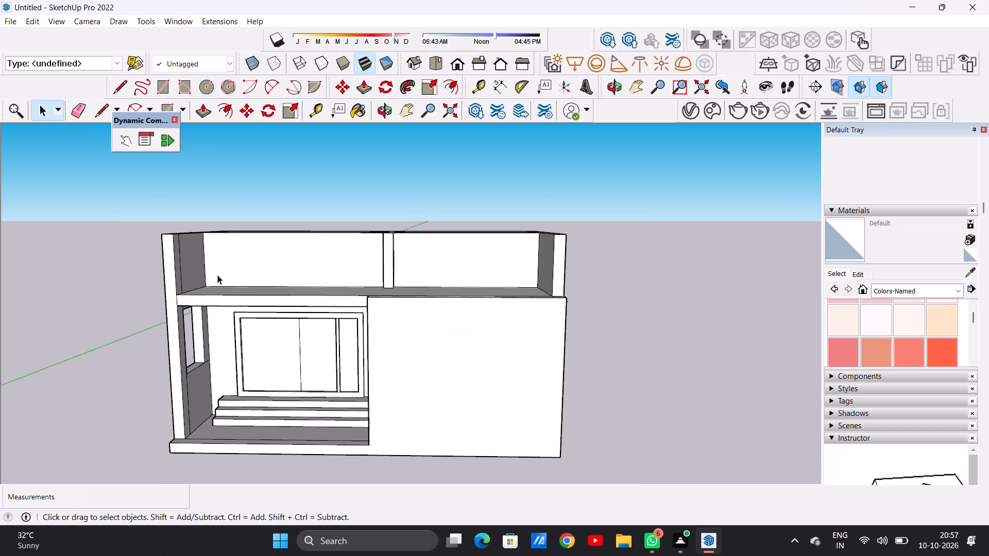
{"action": "scroll", "coordinate": [217, 275], "scroll_direction": "down", "scroll_amount": 6}
{"action": "middle_click_drag", "start_coordinate": [450, 231], "coordinate": [425, 336]}
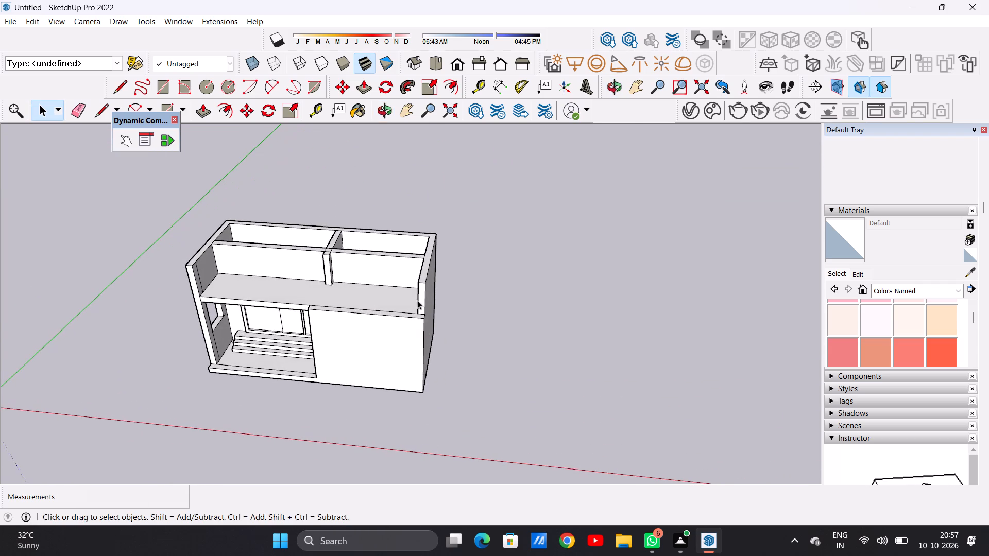
{"action": "scroll", "coordinate": [413, 277], "scroll_direction": "up", "scroll_amount": 7}
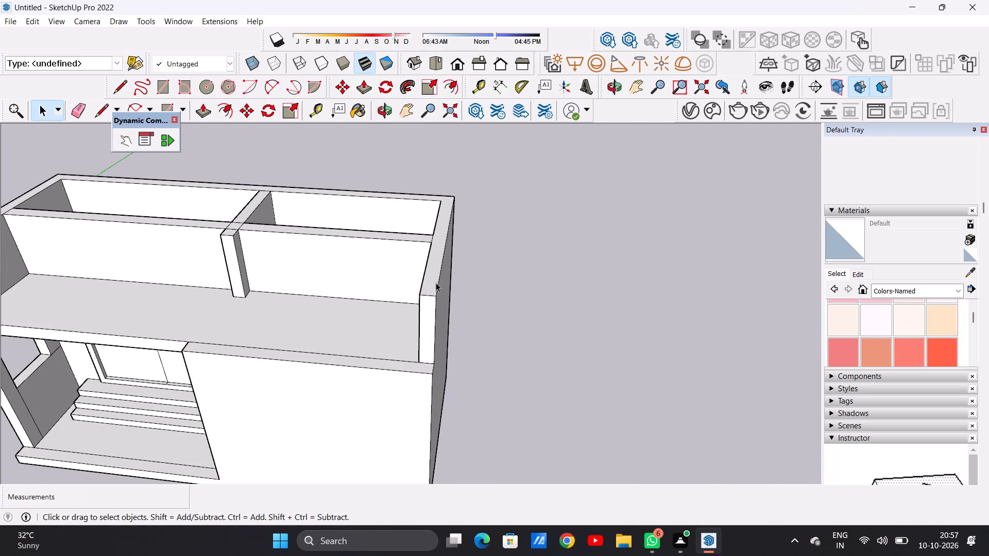
{"action": "scroll", "coordinate": [416, 350], "scroll_direction": "up", "scroll_amount": 4}
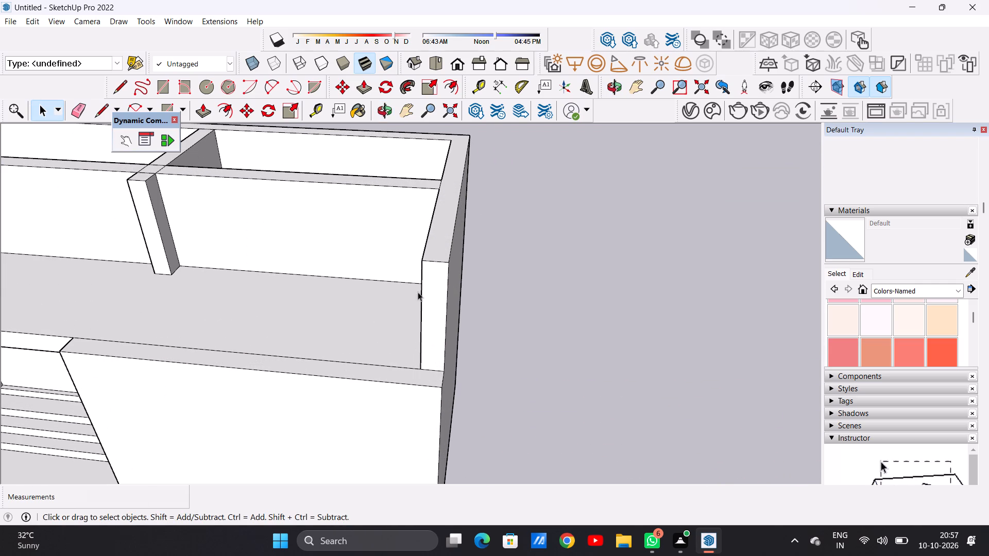
{"action": "left_click", "coordinate": [497, 89]}
{"action": "left_click", "coordinate": [423, 371]}
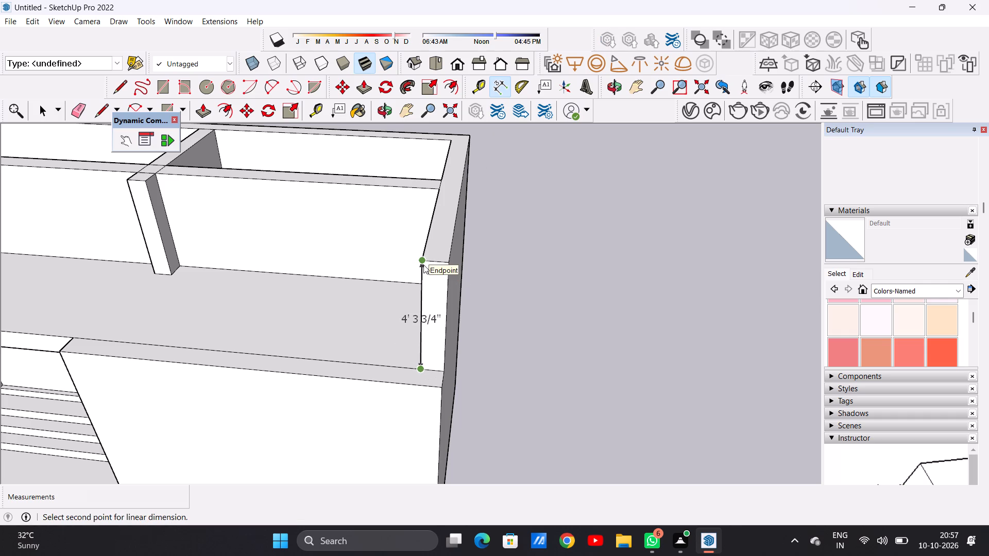
{"action": "key", "text": "space"}
Push/Pull the top face of the outer side and back walls up 6'.
{"action": "scroll", "coordinate": [455, 316], "scroll_direction": "down", "scroll_amount": 11}
{"action": "middle_click_drag", "start_coordinate": [422, 334], "coordinate": [435, 242]}
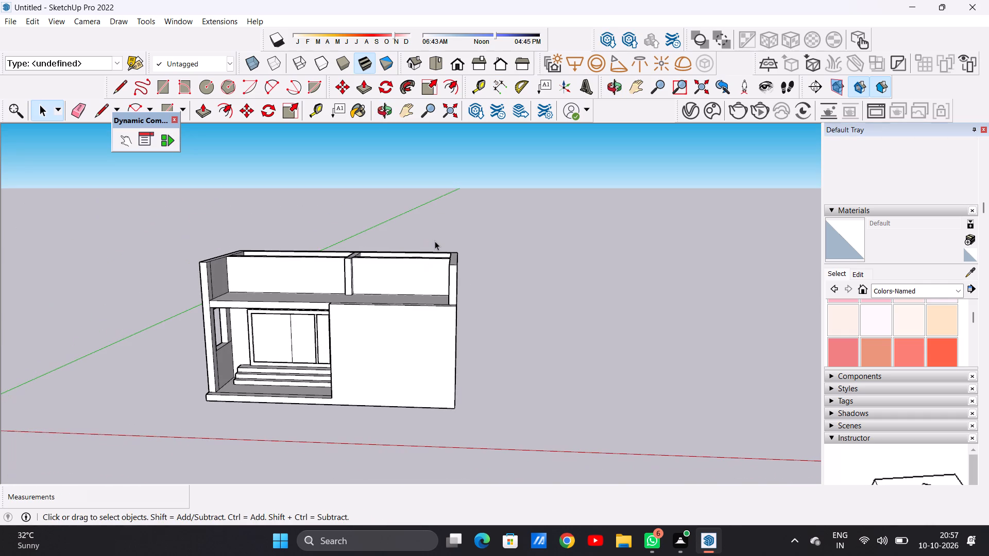
{"action": "scroll", "coordinate": [435, 241], "scroll_direction": "up", "scroll_amount": 1}
{"action": "scroll", "coordinate": [435, 241], "scroll_direction": "down", "scroll_amount": 1}
{"action": "scroll", "coordinate": [449, 247], "scroll_direction": "up", "scroll_amount": 1}
{"action": "scroll", "coordinate": [449, 248], "scroll_direction": "down", "scroll_amount": 1}
{"action": "scroll", "coordinate": [449, 248], "scroll_direction": "up", "scroll_amount": 3}
{"action": "middle_click_drag", "start_coordinate": [454, 256], "coordinate": [461, 275]}
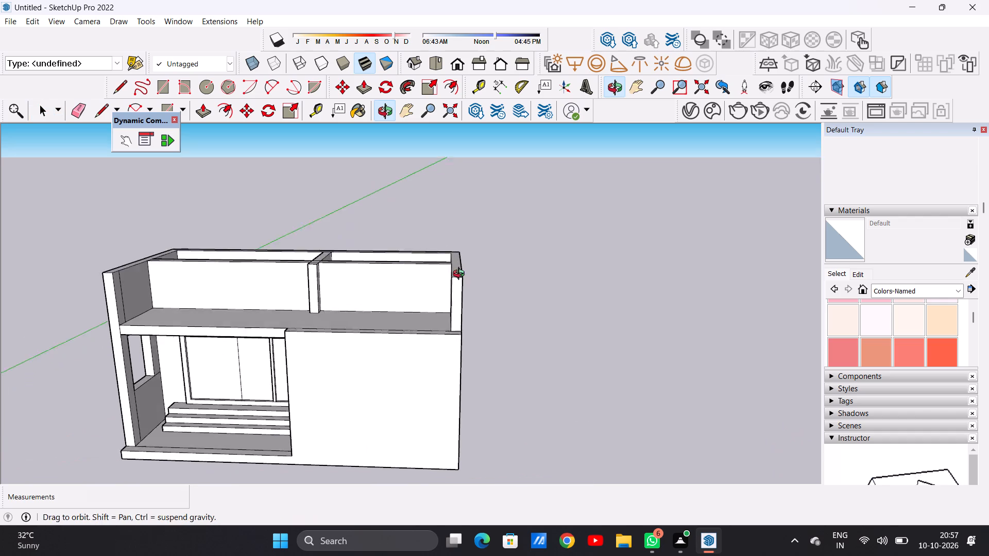
{"action": "middle_click_drag", "start_coordinate": [461, 275], "coordinate": [463, 317]}
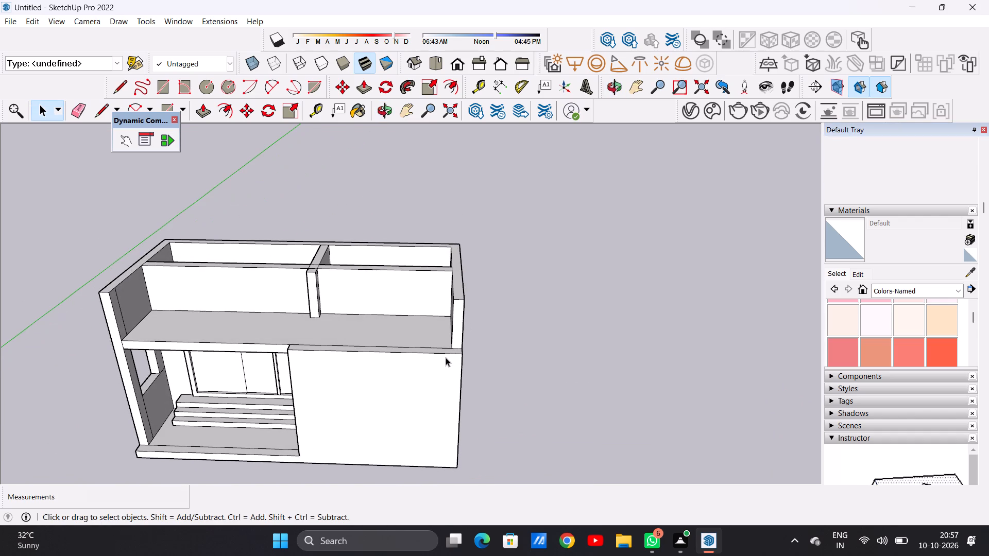
{"action": "key", "text": "p"}
{"action": "scroll", "coordinate": [458, 293], "scroll_direction": "up", "scroll_amount": 7}
{"action": "left_click", "coordinate": [458, 293]}
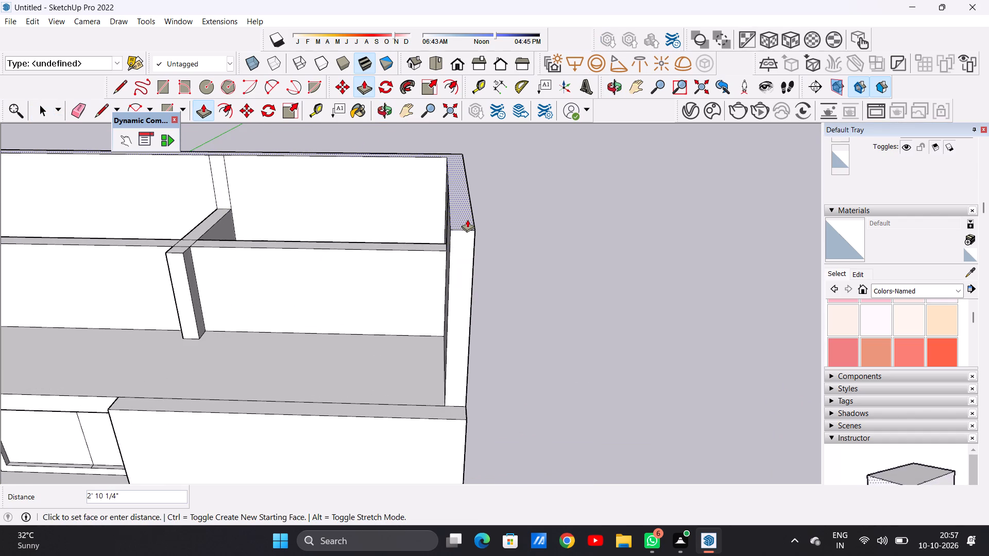
{"action": "type", "text": "6'"}
{"action": "key", "text": "Return"}
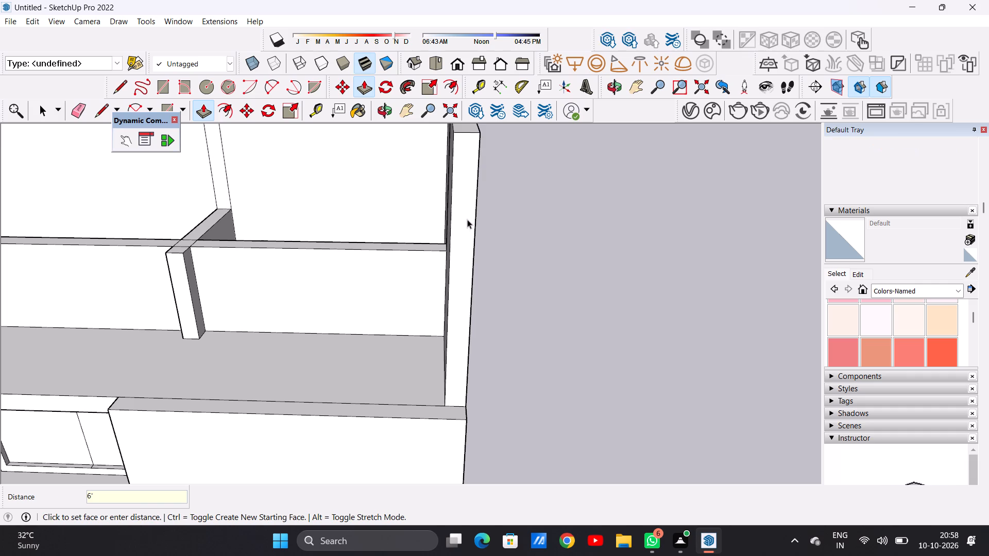
{"action": "key", "text": "space"}
Measure the raised side wall's full height from the slab to its top at the solid front wall.
{"action": "scroll", "coordinate": [442, 309], "scroll_direction": "down", "scroll_amount": 17}
{"action": "middle_click_drag", "start_coordinate": [362, 332], "coordinate": [355, 325]}
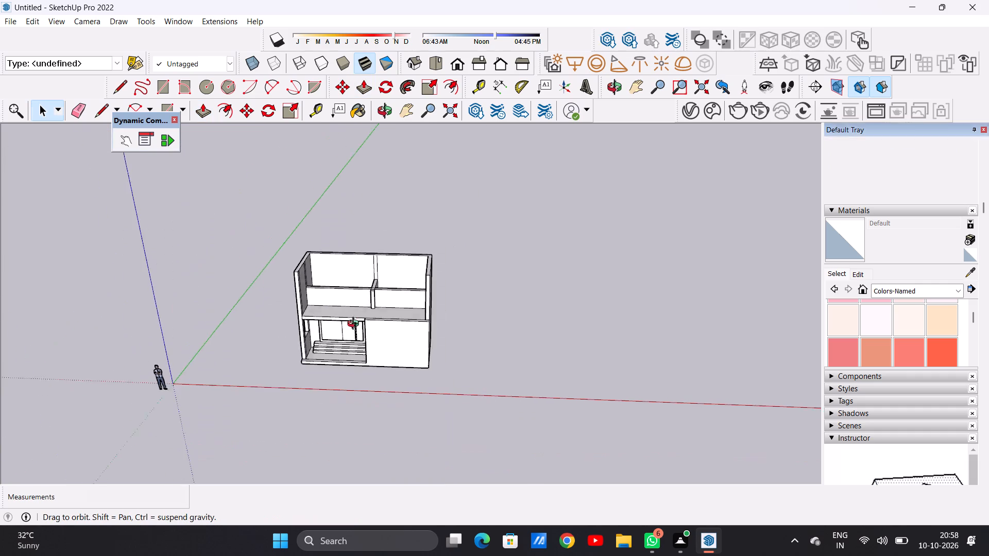
{"action": "middle_click_drag", "start_coordinate": [355, 325], "coordinate": [373, 352]}
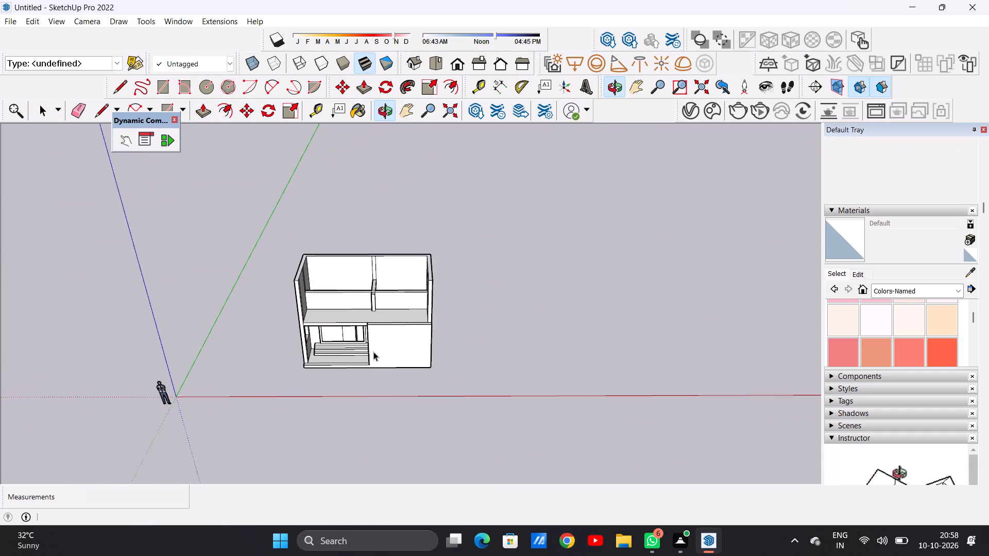
{"action": "scroll", "coordinate": [380, 271], "scroll_direction": "up", "scroll_amount": 8}
{"action": "scroll", "coordinate": [362, 310], "scroll_direction": "up", "scroll_amount": 8}
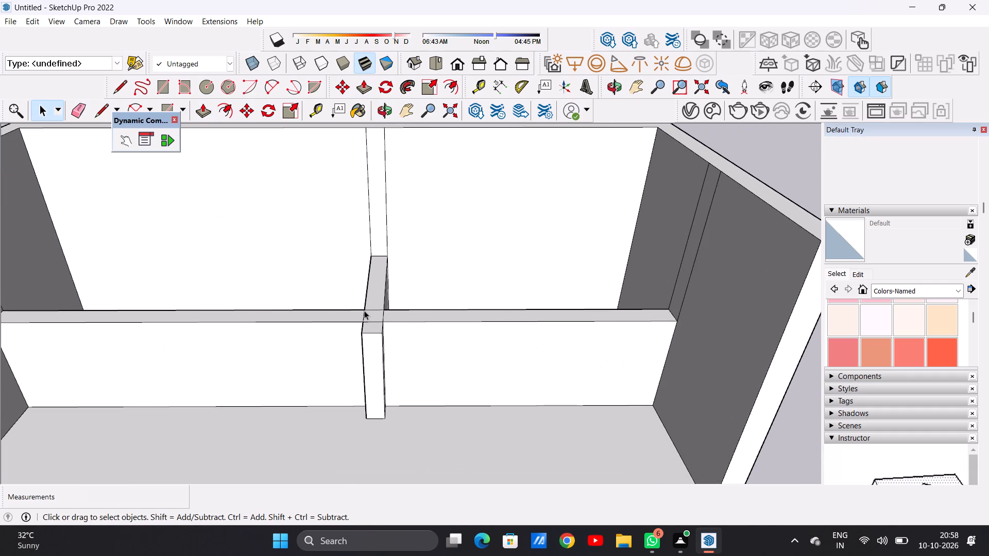
{"action": "key", "text": "p"}
{"action": "key", "text": "space"}
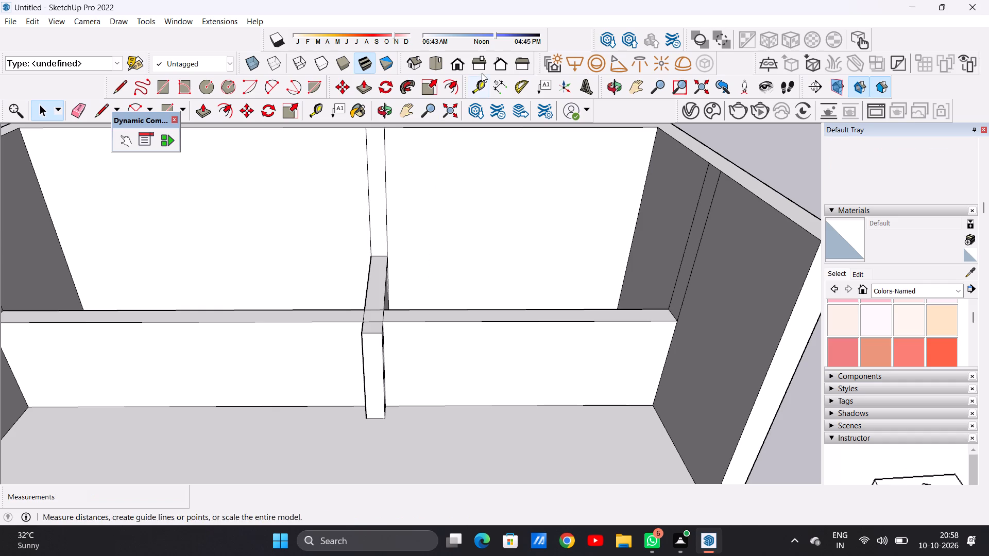
{"action": "left_click", "coordinate": [501, 84]}
{"action": "scroll", "coordinate": [381, 206], "scroll_direction": "down", "scroll_amount": 5}
{"action": "scroll", "coordinate": [576, 383], "scroll_direction": "up", "scroll_amount": 5}
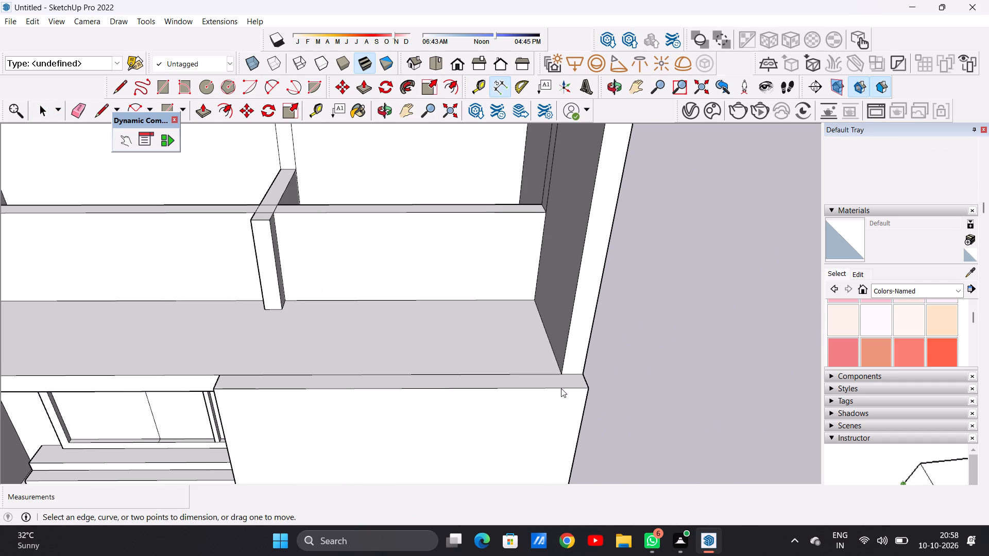
{"action": "left_click", "coordinate": [559, 376]}
{"action": "scroll", "coordinate": [562, 314], "scroll_direction": "down", "scroll_amount": 9}
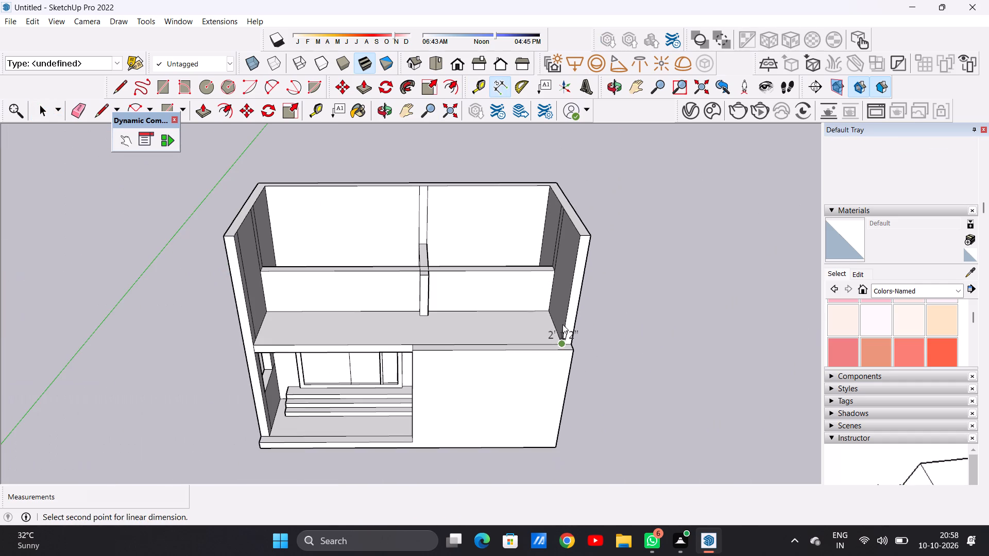
{"action": "left_click", "coordinate": [580, 238]}
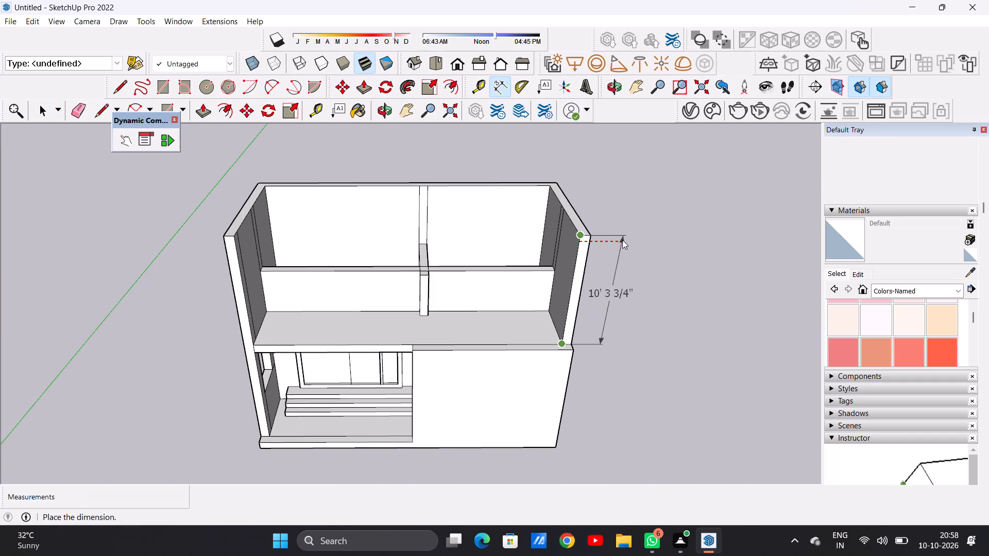
{"action": "key", "text": "space"}
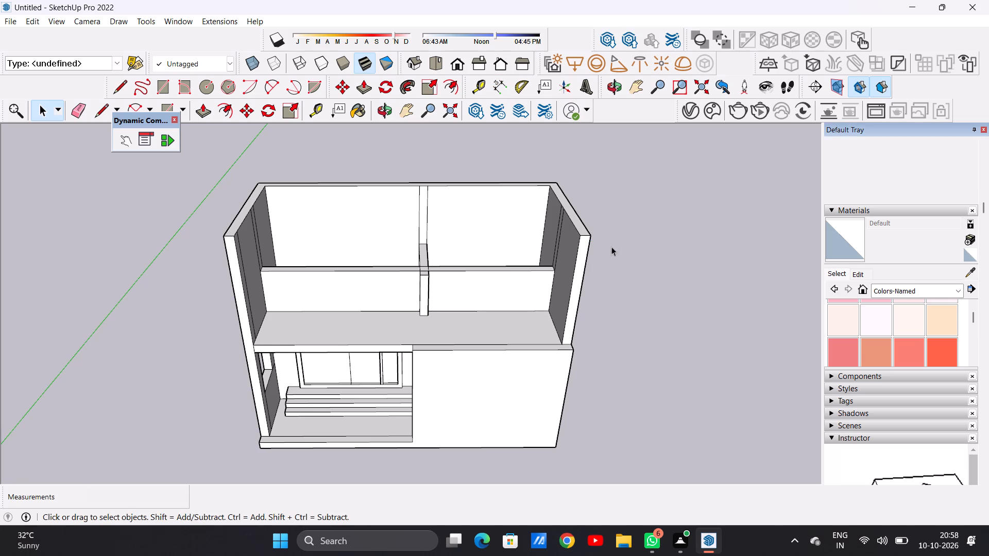
{"action": "middle_click_drag", "start_coordinate": [577, 323], "coordinate": [538, 265]}
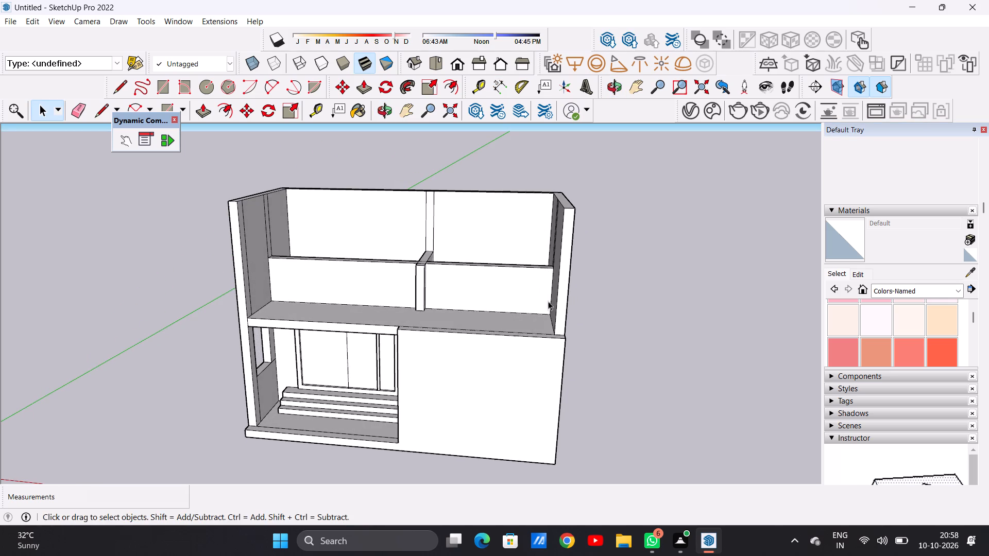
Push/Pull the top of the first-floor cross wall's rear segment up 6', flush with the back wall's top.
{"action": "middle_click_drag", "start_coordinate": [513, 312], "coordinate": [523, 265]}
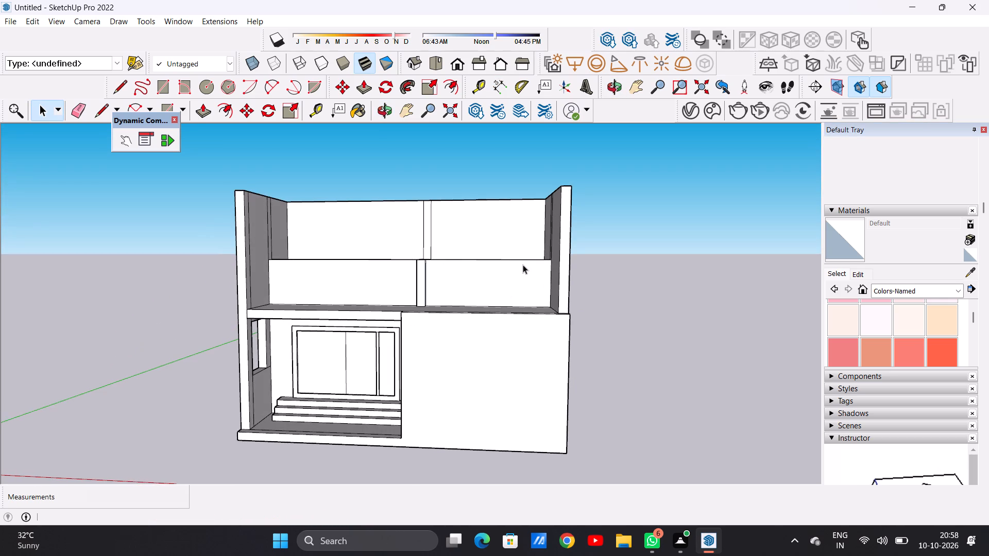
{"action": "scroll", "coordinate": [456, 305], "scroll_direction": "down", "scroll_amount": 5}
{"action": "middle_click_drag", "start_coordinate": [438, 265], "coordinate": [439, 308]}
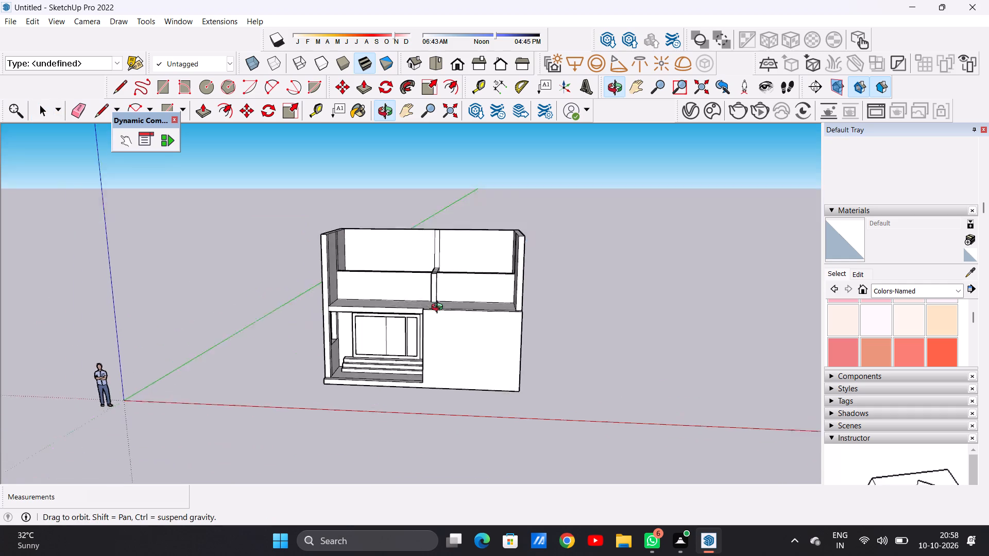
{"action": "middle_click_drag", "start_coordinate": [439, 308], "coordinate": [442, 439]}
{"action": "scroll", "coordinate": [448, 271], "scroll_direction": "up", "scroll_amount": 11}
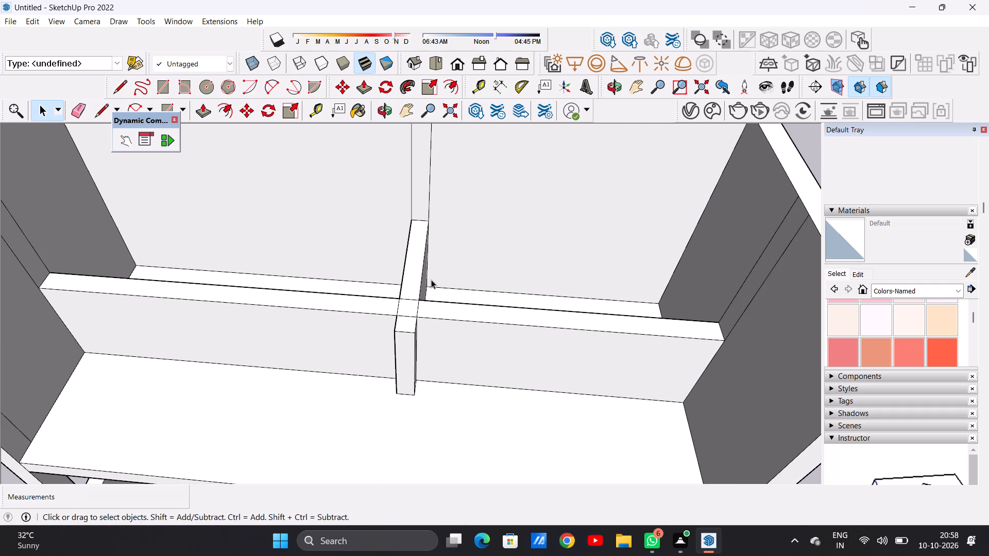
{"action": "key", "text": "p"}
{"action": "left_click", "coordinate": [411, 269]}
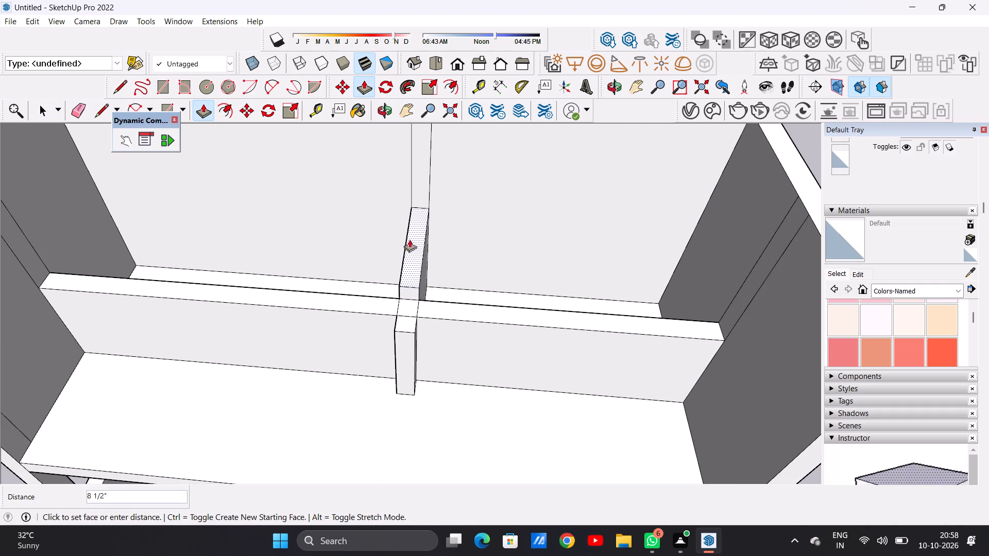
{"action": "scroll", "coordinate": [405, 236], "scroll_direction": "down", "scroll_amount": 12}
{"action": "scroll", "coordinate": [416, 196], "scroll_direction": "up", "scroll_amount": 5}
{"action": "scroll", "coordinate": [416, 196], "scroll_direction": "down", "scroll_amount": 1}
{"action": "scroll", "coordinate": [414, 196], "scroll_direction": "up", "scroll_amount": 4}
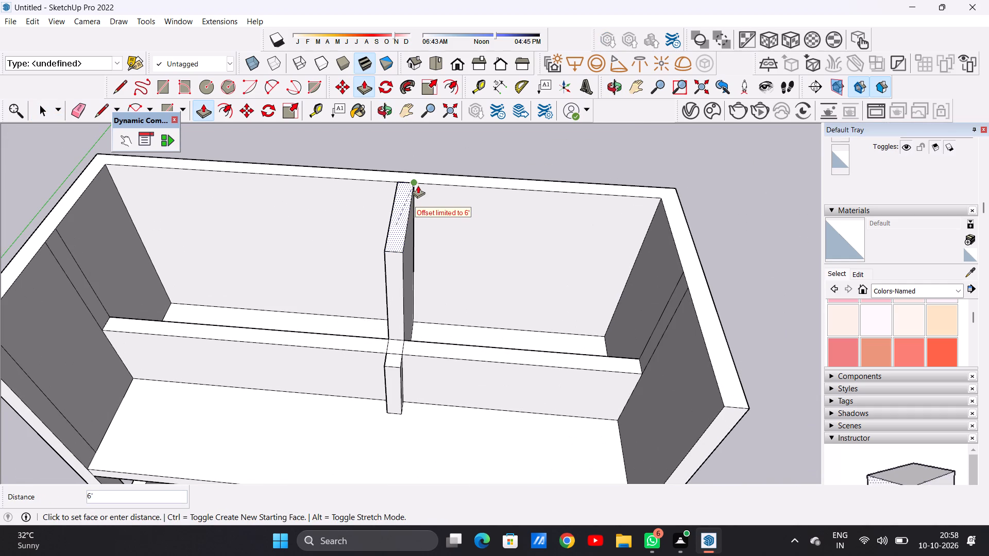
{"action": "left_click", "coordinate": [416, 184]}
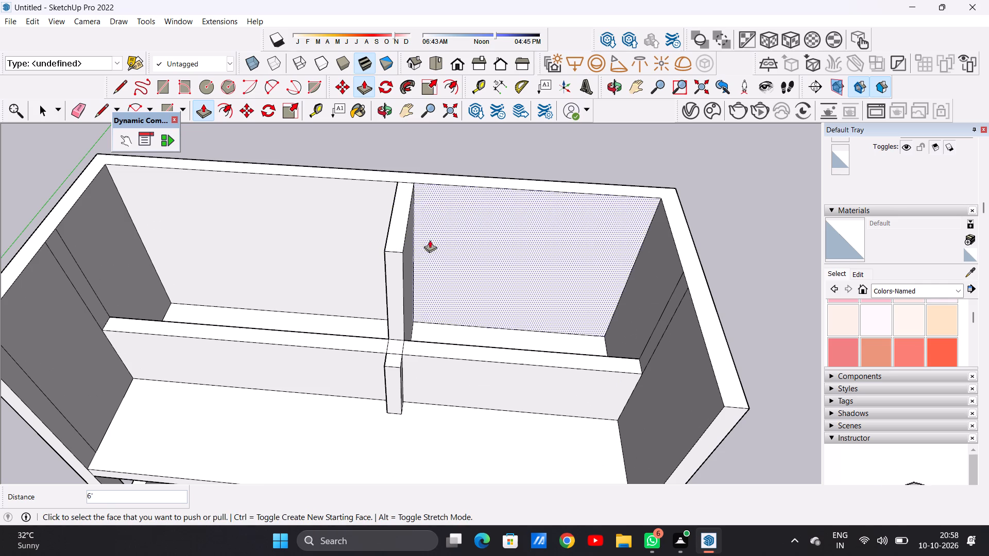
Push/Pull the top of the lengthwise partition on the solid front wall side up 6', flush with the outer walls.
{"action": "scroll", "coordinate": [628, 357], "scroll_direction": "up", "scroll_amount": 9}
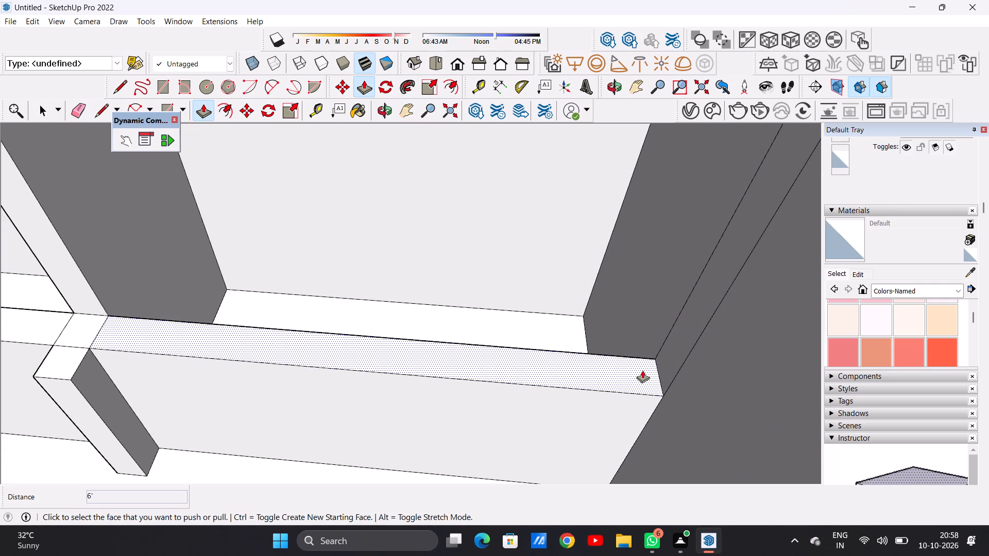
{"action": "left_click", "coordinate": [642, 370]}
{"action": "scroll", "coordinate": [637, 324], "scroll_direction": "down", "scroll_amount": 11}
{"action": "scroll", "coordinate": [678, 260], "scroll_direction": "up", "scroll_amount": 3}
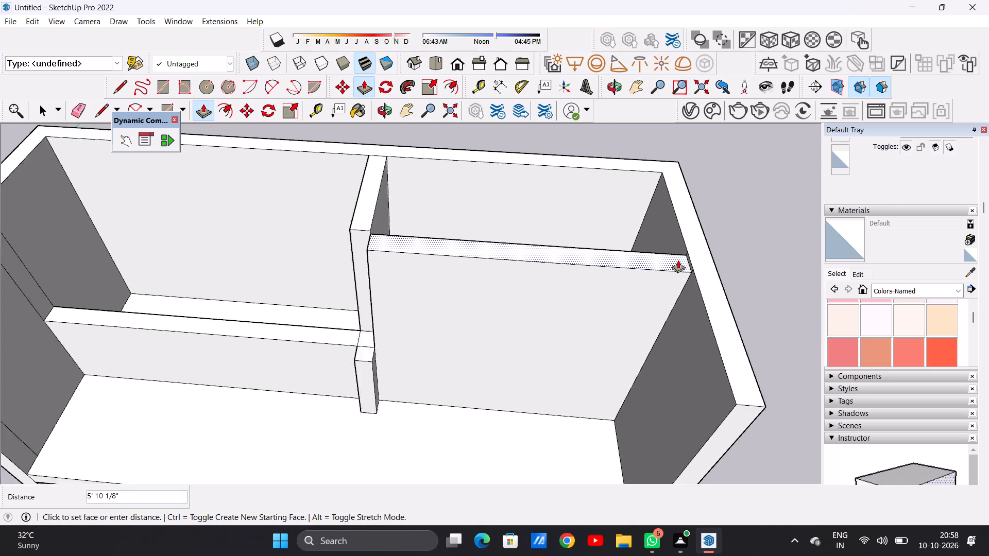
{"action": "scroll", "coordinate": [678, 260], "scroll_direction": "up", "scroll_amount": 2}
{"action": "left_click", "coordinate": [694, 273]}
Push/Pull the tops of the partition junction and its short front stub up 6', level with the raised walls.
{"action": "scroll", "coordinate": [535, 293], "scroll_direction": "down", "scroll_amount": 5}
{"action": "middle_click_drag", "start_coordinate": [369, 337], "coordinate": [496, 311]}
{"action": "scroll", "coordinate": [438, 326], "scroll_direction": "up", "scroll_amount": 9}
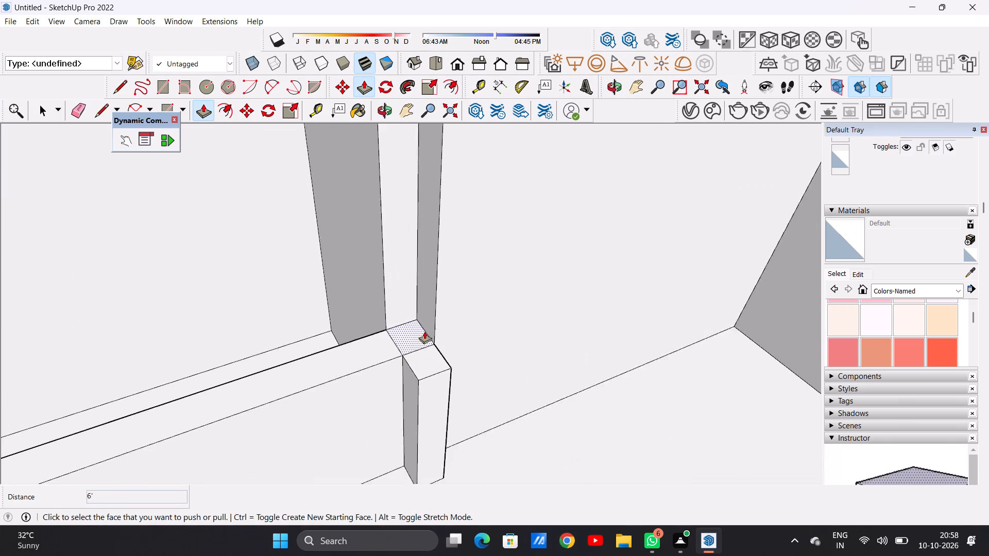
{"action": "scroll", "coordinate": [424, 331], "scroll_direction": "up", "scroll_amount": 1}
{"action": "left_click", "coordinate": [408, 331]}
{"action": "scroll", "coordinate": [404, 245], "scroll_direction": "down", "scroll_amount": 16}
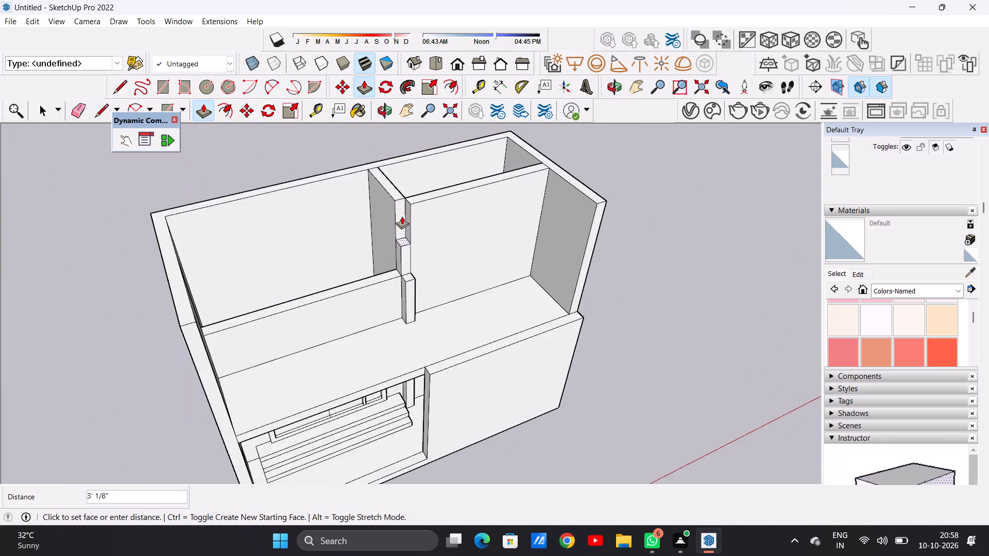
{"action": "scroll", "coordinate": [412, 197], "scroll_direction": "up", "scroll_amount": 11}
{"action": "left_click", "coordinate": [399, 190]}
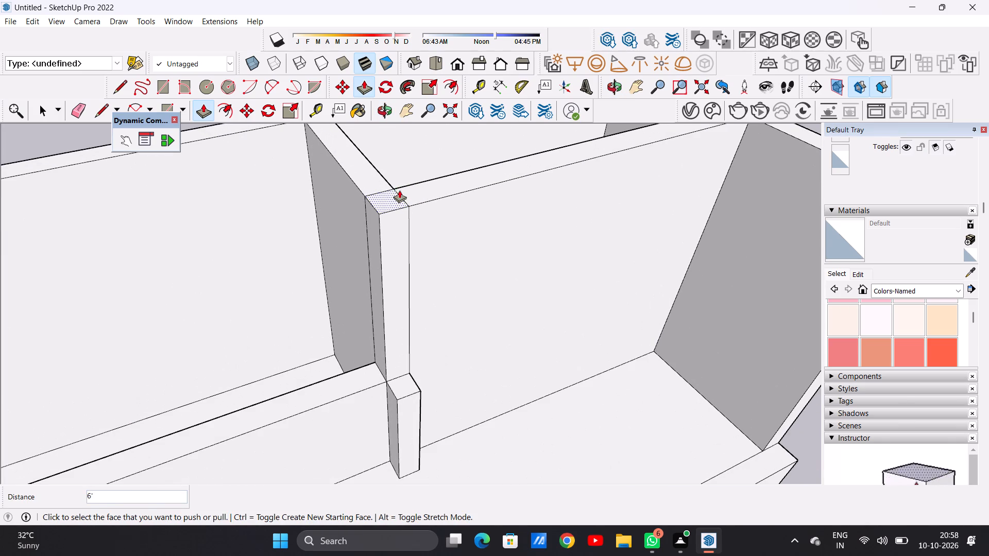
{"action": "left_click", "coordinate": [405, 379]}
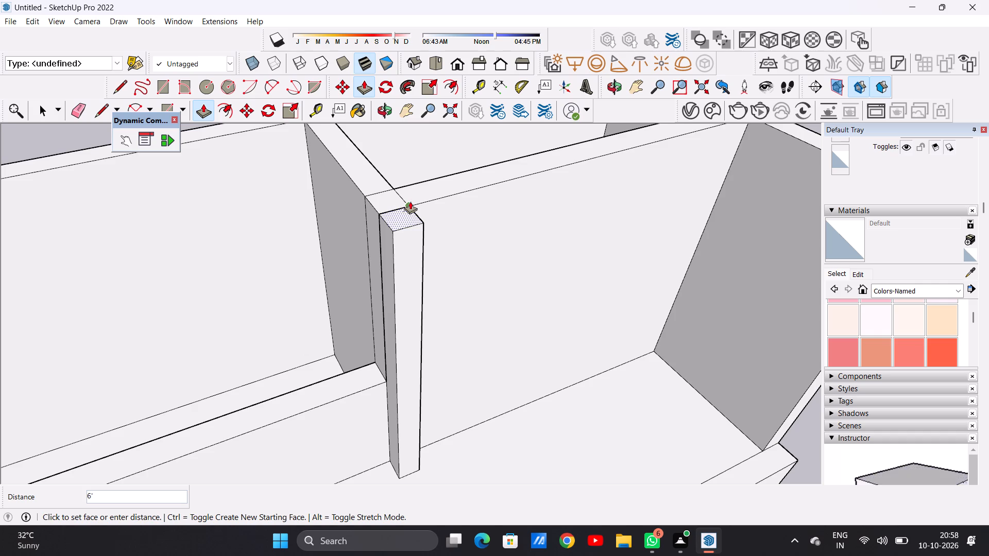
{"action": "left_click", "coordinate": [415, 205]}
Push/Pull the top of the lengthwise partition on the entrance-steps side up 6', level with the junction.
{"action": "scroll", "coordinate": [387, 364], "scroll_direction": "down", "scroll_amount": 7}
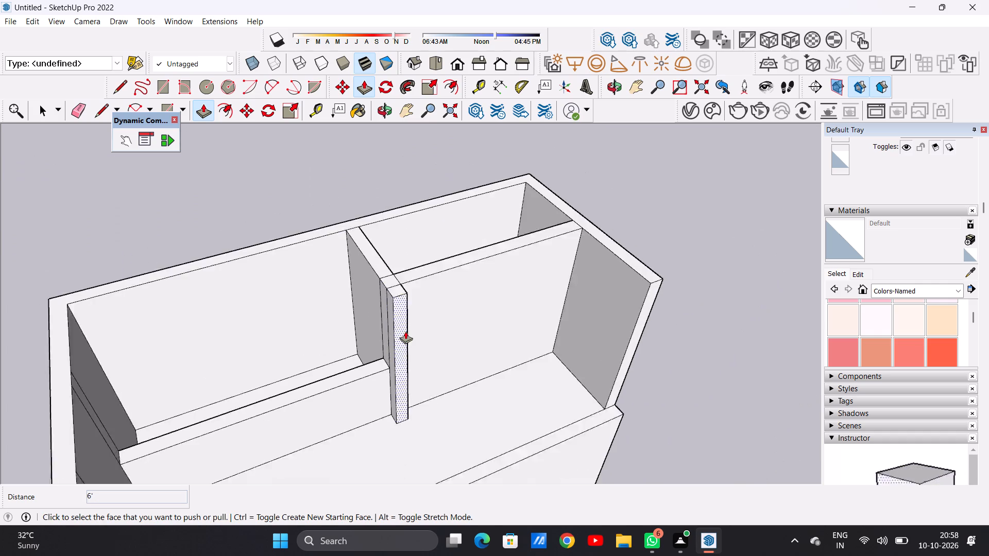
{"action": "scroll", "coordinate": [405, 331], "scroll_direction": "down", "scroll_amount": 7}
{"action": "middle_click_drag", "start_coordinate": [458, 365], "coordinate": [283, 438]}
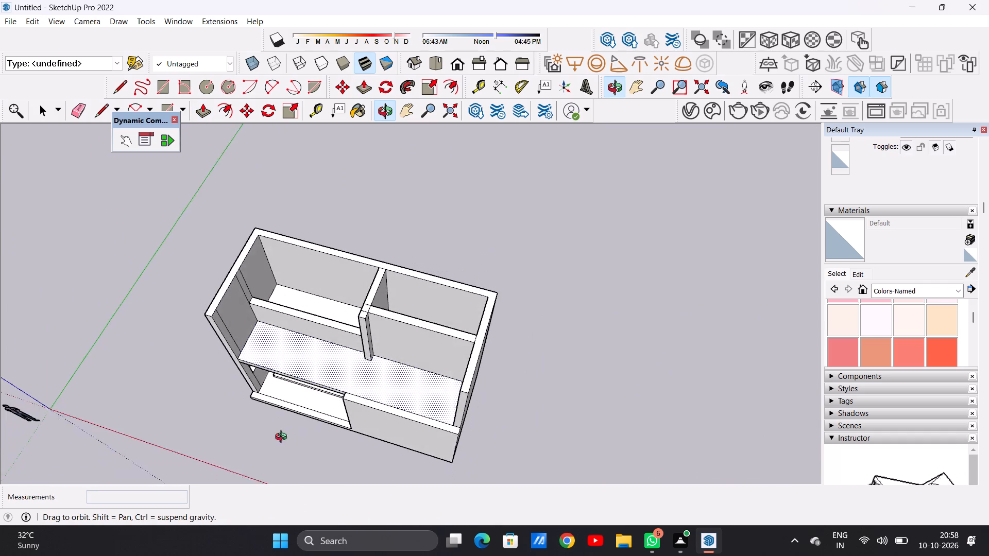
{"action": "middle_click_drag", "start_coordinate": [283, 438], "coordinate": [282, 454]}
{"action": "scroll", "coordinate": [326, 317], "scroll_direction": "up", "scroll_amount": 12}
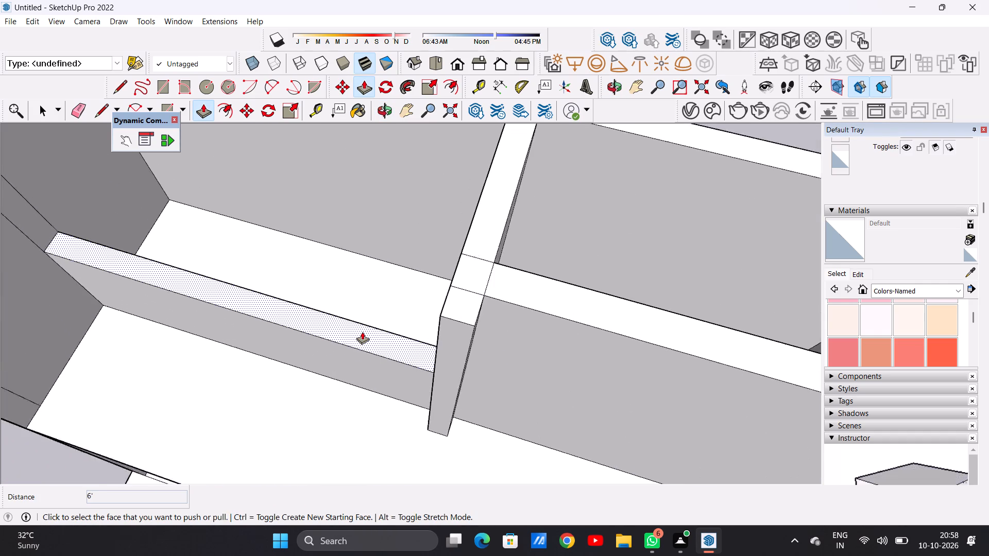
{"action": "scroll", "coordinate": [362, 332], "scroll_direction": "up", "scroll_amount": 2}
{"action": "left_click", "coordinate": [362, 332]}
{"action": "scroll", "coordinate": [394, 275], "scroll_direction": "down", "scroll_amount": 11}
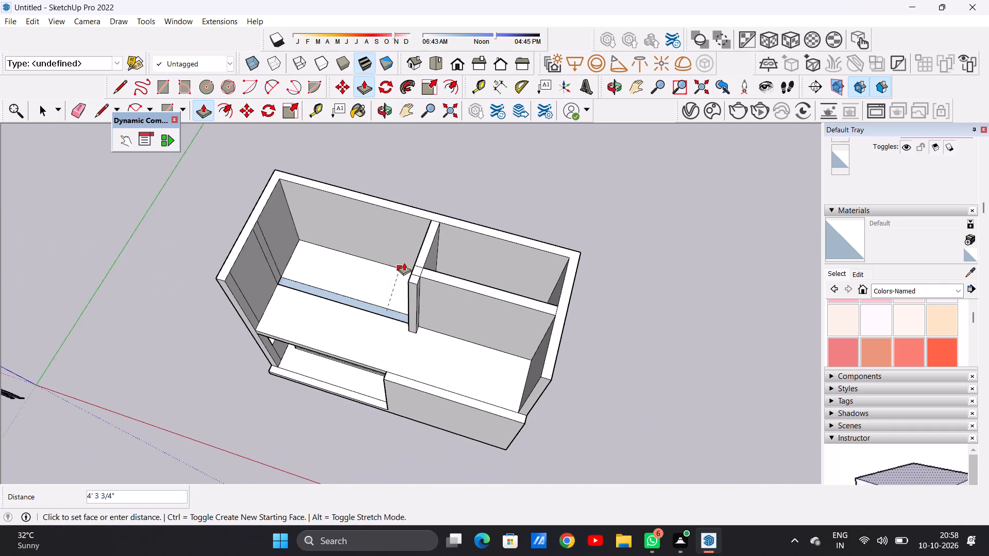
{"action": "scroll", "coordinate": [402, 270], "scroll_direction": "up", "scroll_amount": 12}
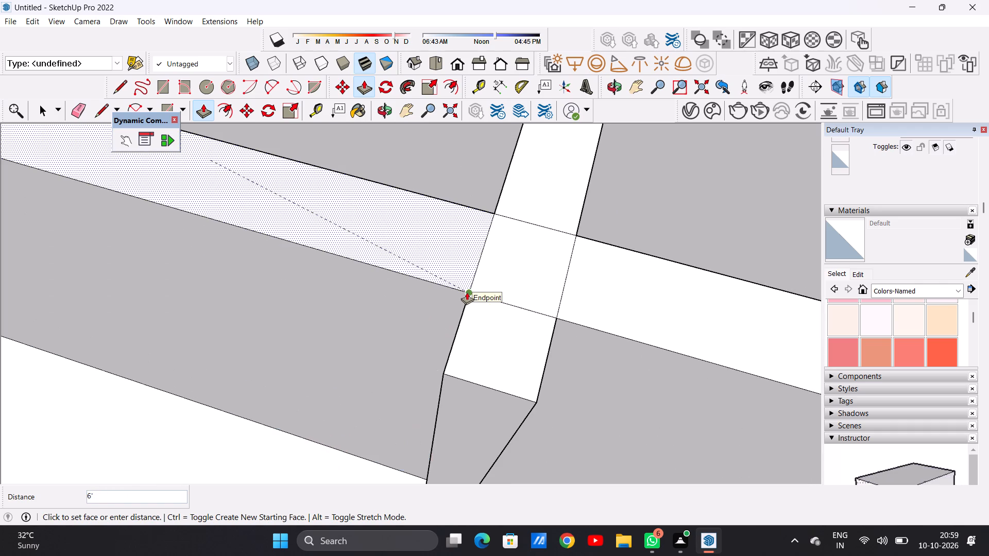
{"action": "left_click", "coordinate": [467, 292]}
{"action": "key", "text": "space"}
Examine the first-floor partitions and outer walls from the front and from above.
{"action": "scroll", "coordinate": [440, 360], "scroll_direction": "down", "scroll_amount": 18}
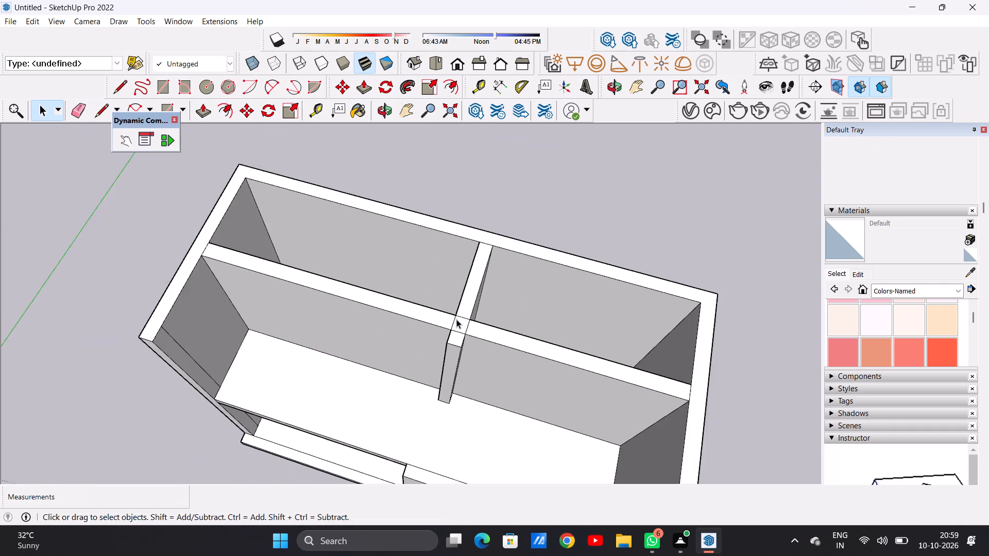
{"action": "middle_click_drag", "start_coordinate": [450, 357], "coordinate": [490, 235]}
{"action": "scroll", "coordinate": [460, 305], "scroll_direction": "down", "scroll_amount": 8}
{"action": "middle_click_drag", "start_coordinate": [447, 321], "coordinate": [476, 258]}
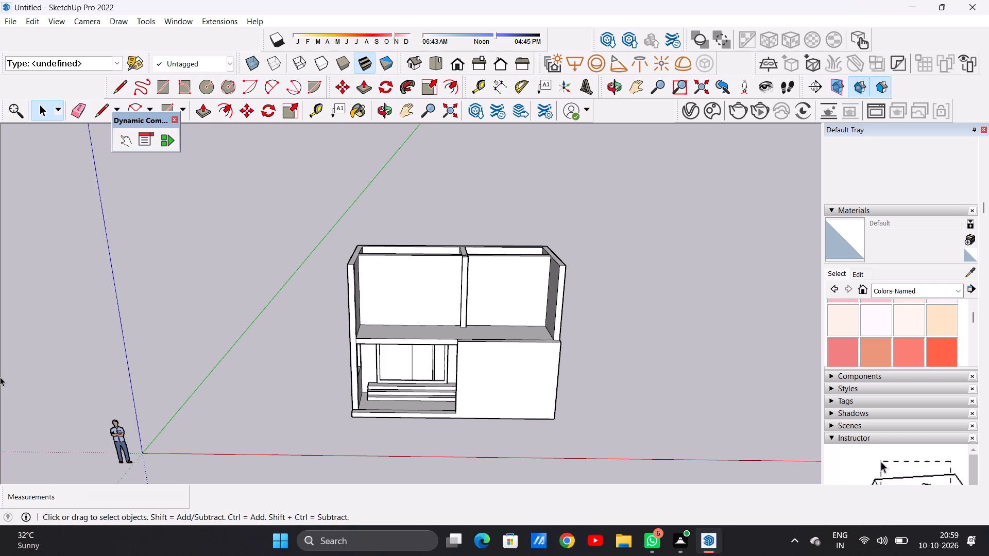
{"action": "scroll", "coordinate": [488, 322], "scroll_direction": "down", "scroll_amount": 6}
{"action": "middle_click_drag", "start_coordinate": [485, 364], "coordinate": [481, 290]}
{"action": "scroll", "coordinate": [430, 247], "scroll_direction": "up", "scroll_amount": 7}
{"action": "scroll", "coordinate": [491, 307], "scroll_direction": "up", "scroll_amount": 7}
{"action": "middle_click_drag", "start_coordinate": [467, 298], "coordinate": [467, 343]}
{"action": "scroll", "coordinate": [473, 333], "scroll_direction": "down", "scroll_amount": 13}
{"action": "scroll", "coordinate": [440, 356], "scroll_direction": "up", "scroll_amount": 5}
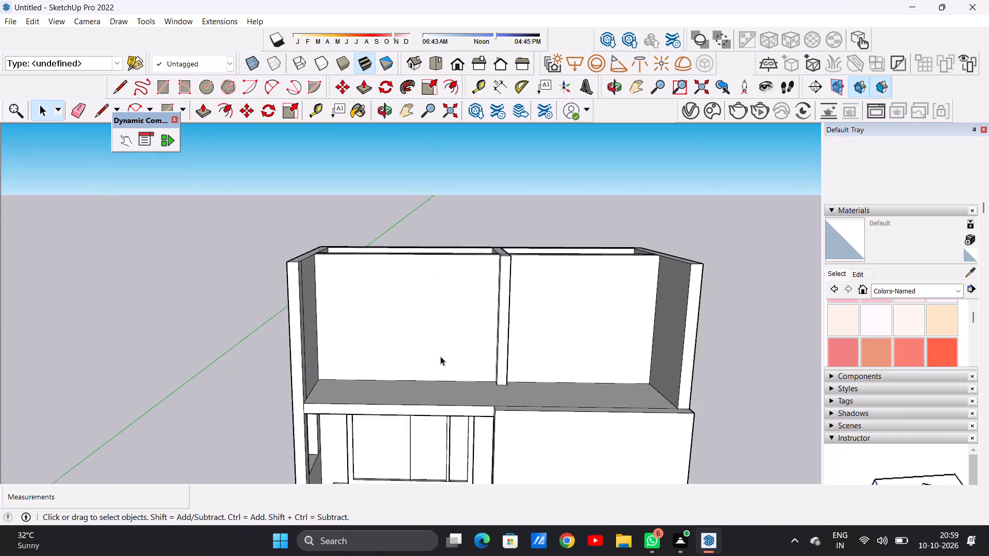
{"action": "scroll", "coordinate": [440, 356], "scroll_direction": "up", "scroll_amount": 2}
{"action": "middle_click_drag", "start_coordinate": [440, 356], "coordinate": [431, 343]}
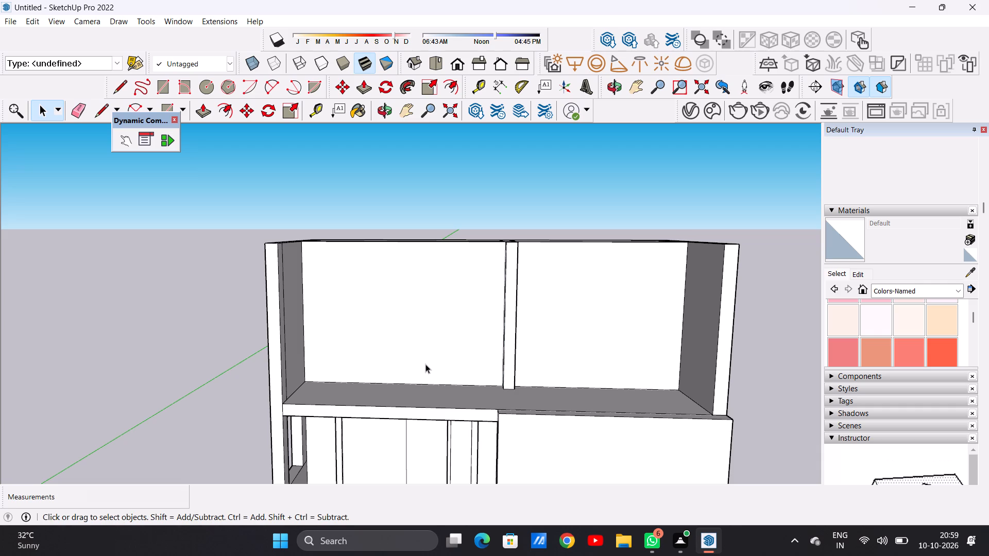
{"action": "scroll", "coordinate": [426, 361], "scroll_direction": "down", "scroll_amount": 2}
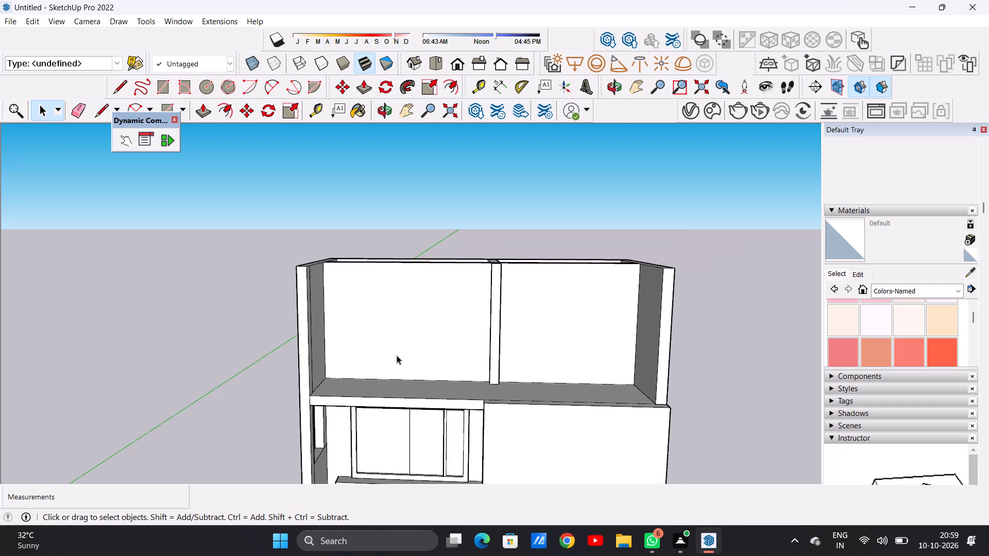
{"action": "scroll", "coordinate": [395, 355], "scroll_direction": "up", "scroll_amount": 2}
{"action": "middle_click_drag", "start_coordinate": [395, 354], "coordinate": [310, 437]}
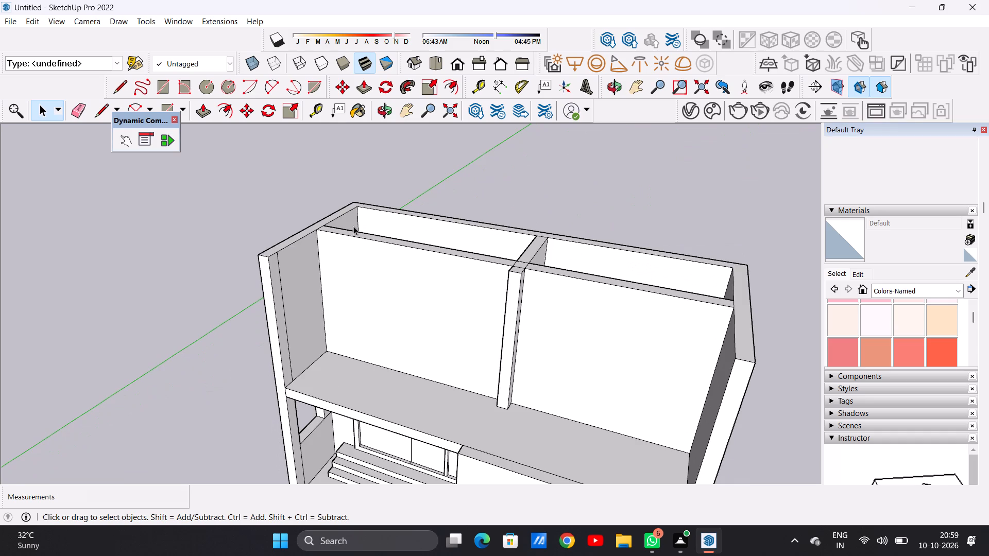
{"action": "scroll", "coordinate": [353, 231], "scroll_direction": "down", "scroll_amount": 5}
{"action": "scroll", "coordinate": [316, 268], "scroll_direction": "up", "scroll_amount": 6}
{"action": "middle_click_drag", "start_coordinate": [322, 271], "coordinate": [373, 280]}
{"action": "scroll", "coordinate": [369, 285], "scroll_direction": "down", "scroll_amount": 9}
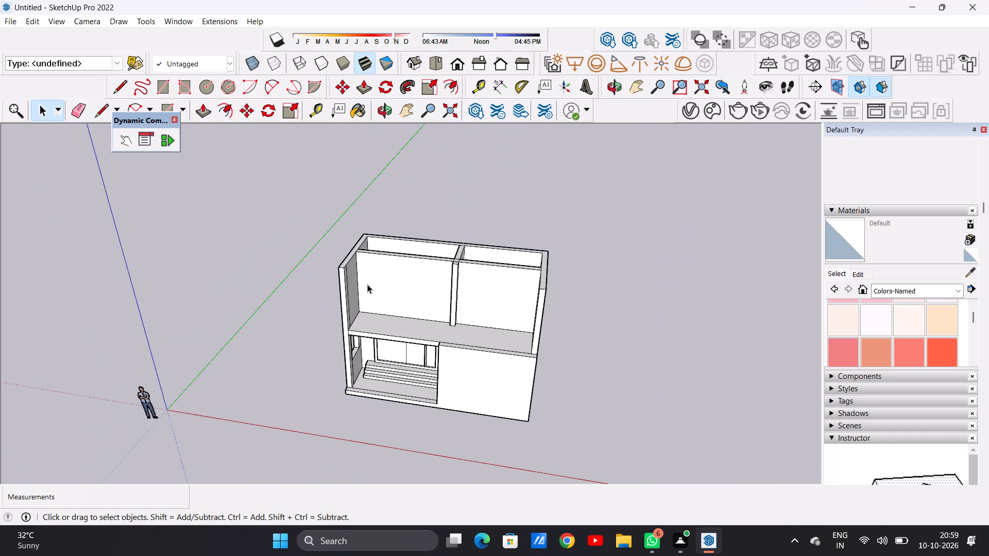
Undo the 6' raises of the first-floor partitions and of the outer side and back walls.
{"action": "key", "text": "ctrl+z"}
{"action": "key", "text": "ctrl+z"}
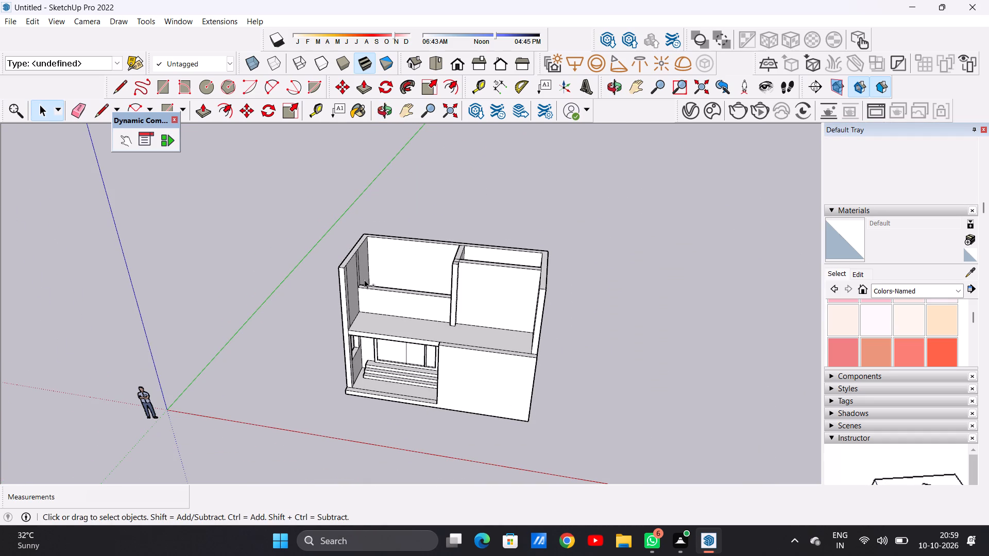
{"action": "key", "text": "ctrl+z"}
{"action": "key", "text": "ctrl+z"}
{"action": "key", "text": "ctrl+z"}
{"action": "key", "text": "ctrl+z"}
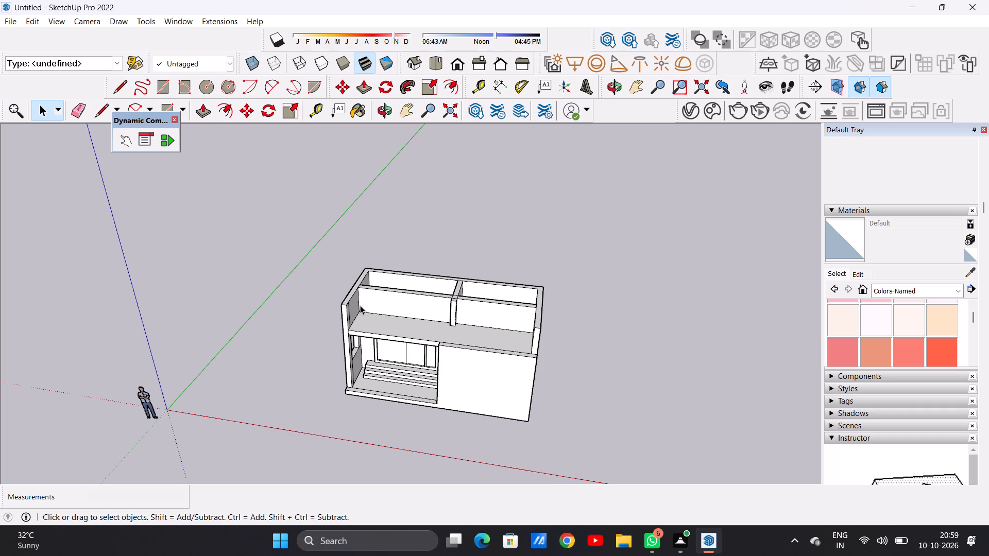
Undo the earlier first-floor edits back to the bare slab without partitions, side or back walls, with the solid front wall rising above it.
{"action": "key", "text": "ctrl+z"}
{"action": "key", "text": "ctrl+z"}
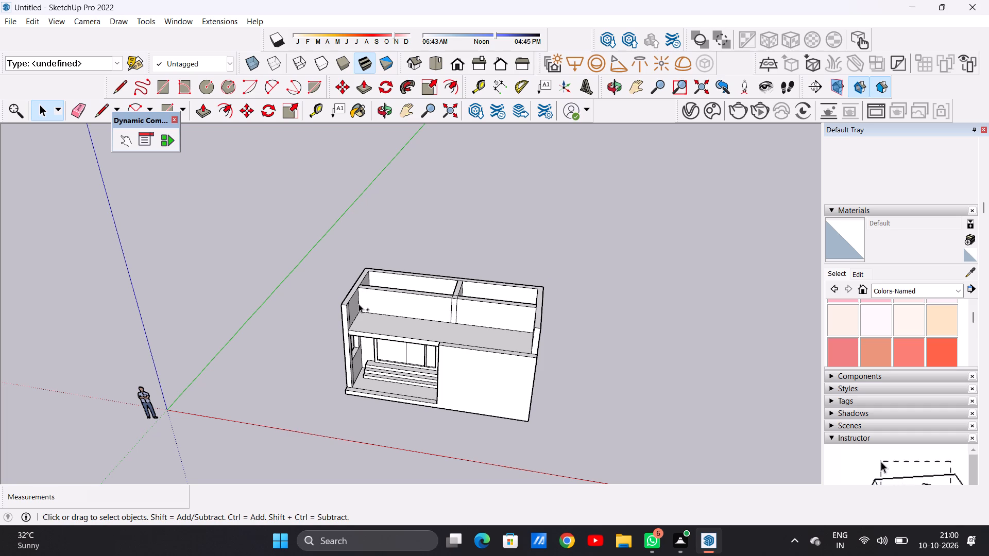
{"action": "key", "text": "z"}
{"action": "key", "text": "ctrl+z"}
{"action": "key", "text": "ctrl+z"}
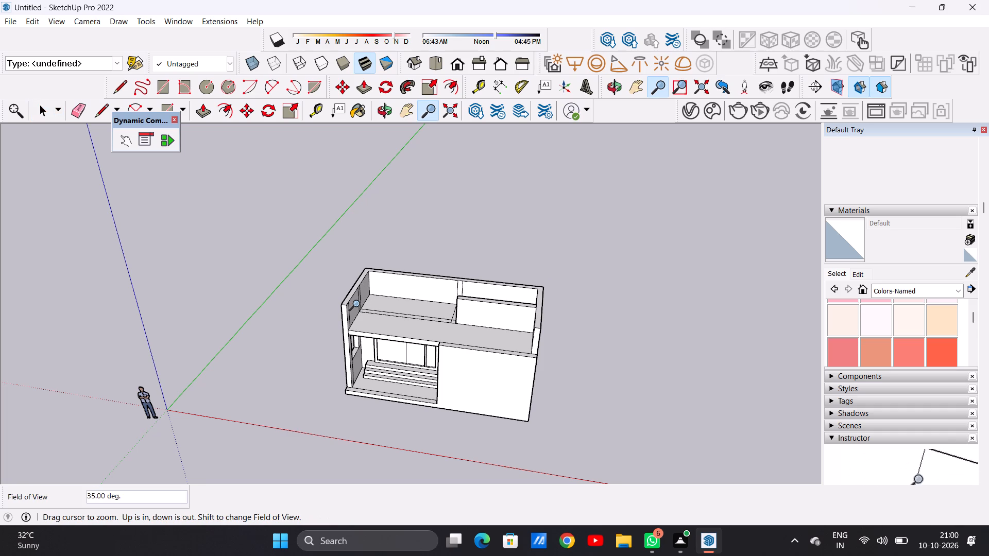
{"action": "key", "text": "ctrl+z"}
{"action": "key", "text": "ctrl+z"}
{"action": "key", "text": "ctrl+z"}
{"action": "key", "text": "ctrl+z"}
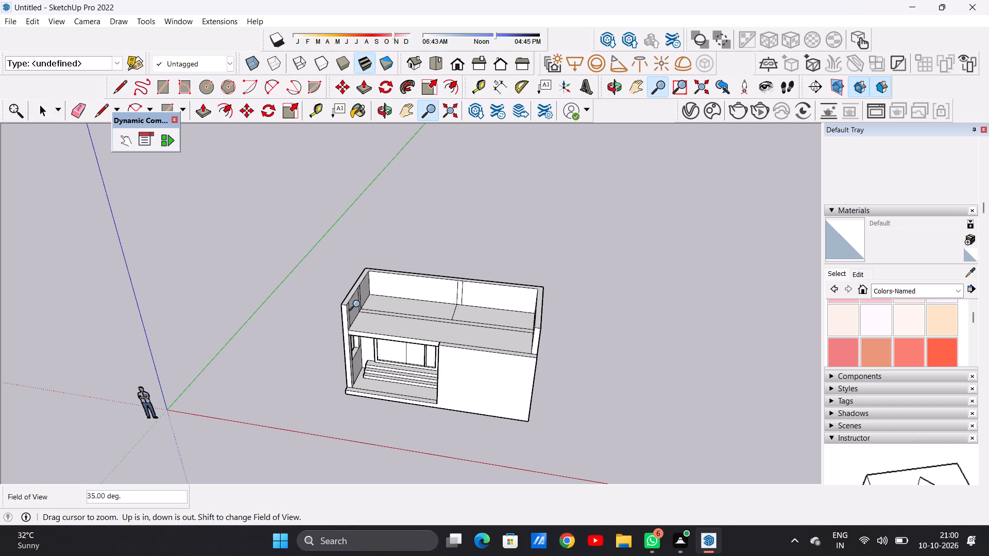
{"action": "key", "text": "ctrl+z"}
{"action": "key", "text": "ctrl+z"}
{"action": "key", "text": "ctrl+z"}
{"action": "key", "text": "ctrl+z"}
{"action": "key", "text": "ctrl+z"}
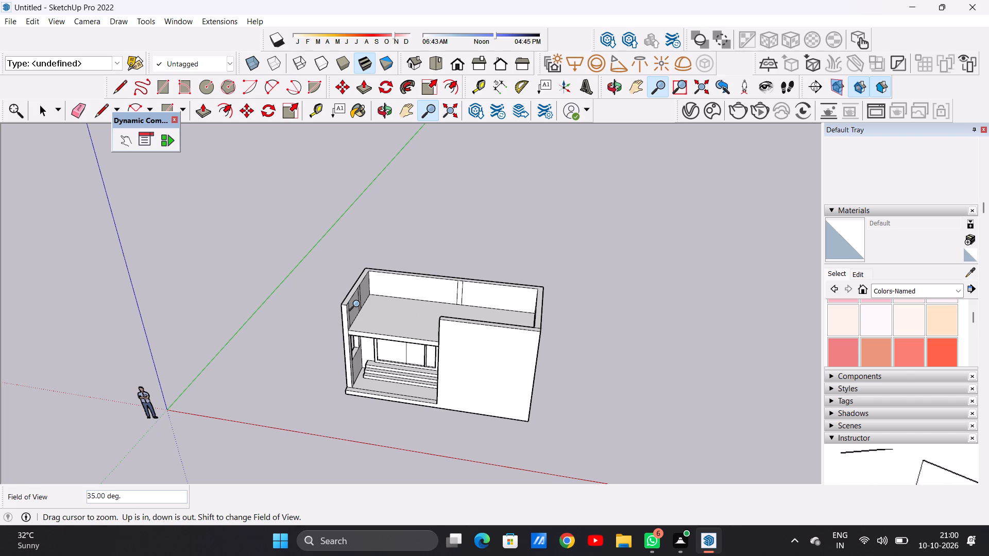
{"action": "key", "text": "ctrl+z"}
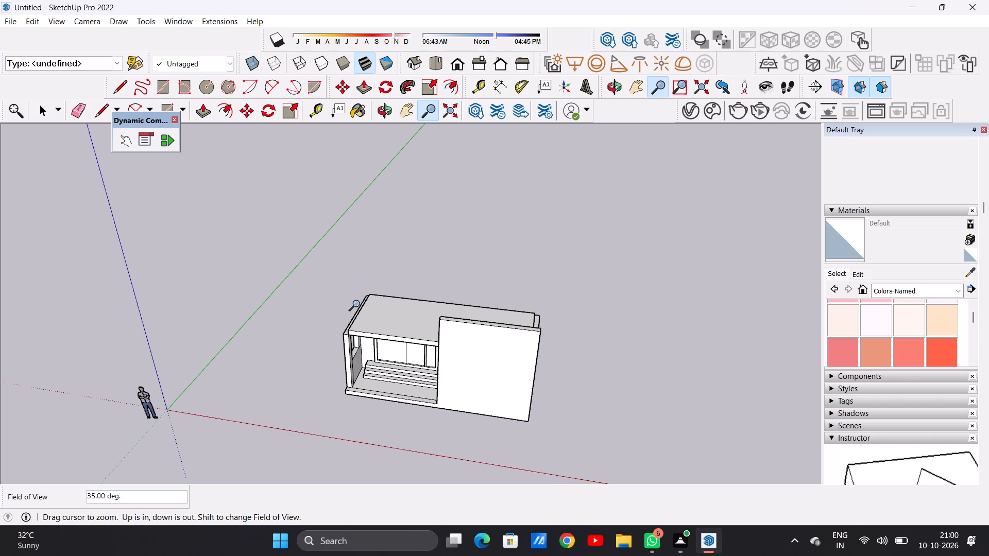
{"action": "key", "text": "space"}
{"action": "key", "text": "space"}
Draw a line about 9 3/4" long across the entrance-steps side wall's top ledge, at the back edge of its window opening.
{"action": "middle_click_drag", "start_coordinate": [378, 326], "coordinate": [468, 309]}
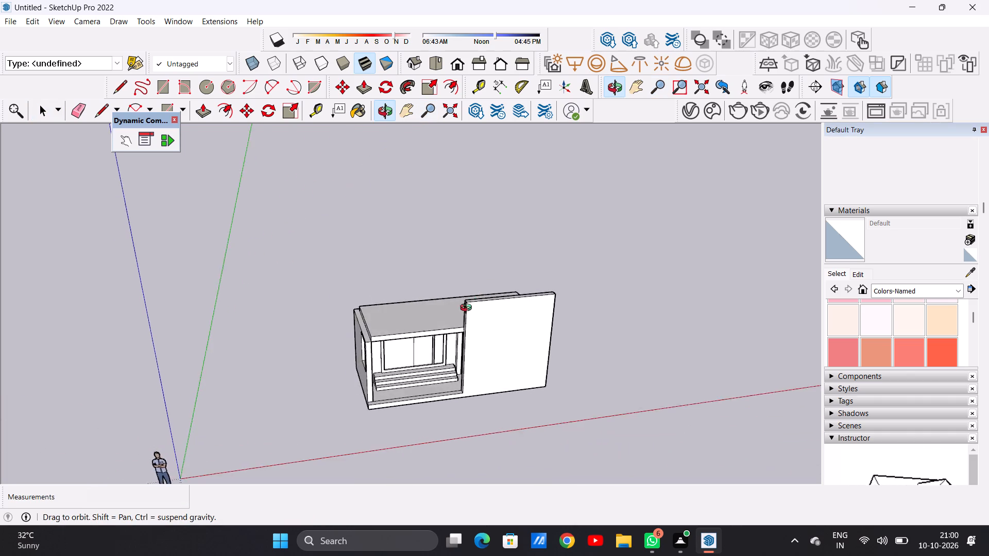
{"action": "middle_click_drag", "start_coordinate": [468, 309], "coordinate": [379, 362]}
{"action": "middle_click", "coordinate": [379, 362]}
{"action": "middle_click_drag", "start_coordinate": [389, 370], "coordinate": [587, 339]}
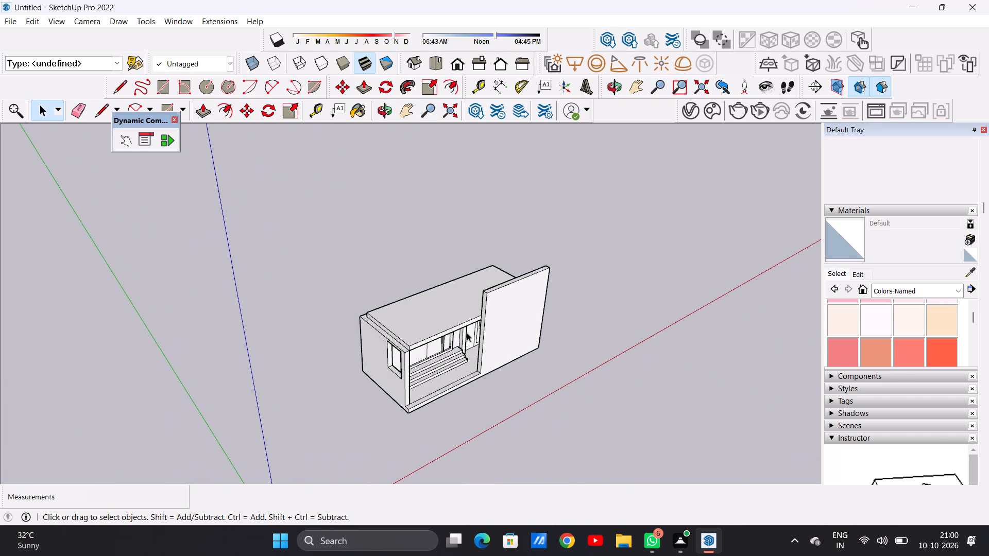
{"action": "scroll", "coordinate": [399, 340], "scroll_direction": "up", "scroll_amount": 11}
{"action": "scroll", "coordinate": [385, 344], "scroll_direction": "down", "scroll_amount": 1}
{"action": "scroll", "coordinate": [385, 344], "scroll_direction": "up", "scroll_amount": 4}
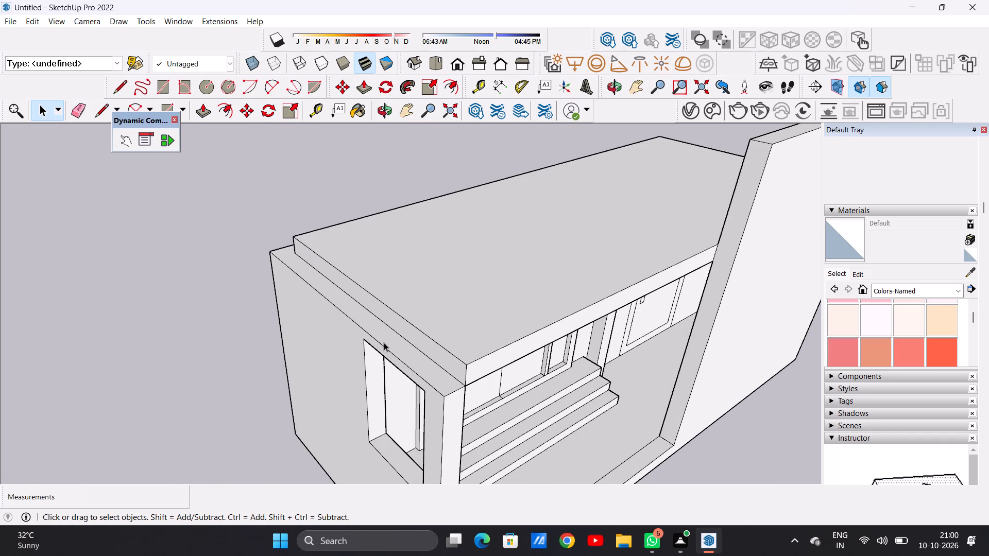
{"action": "key", "text": "l"}
{"action": "scroll", "coordinate": [372, 334], "scroll_direction": "up", "scroll_amount": 4}
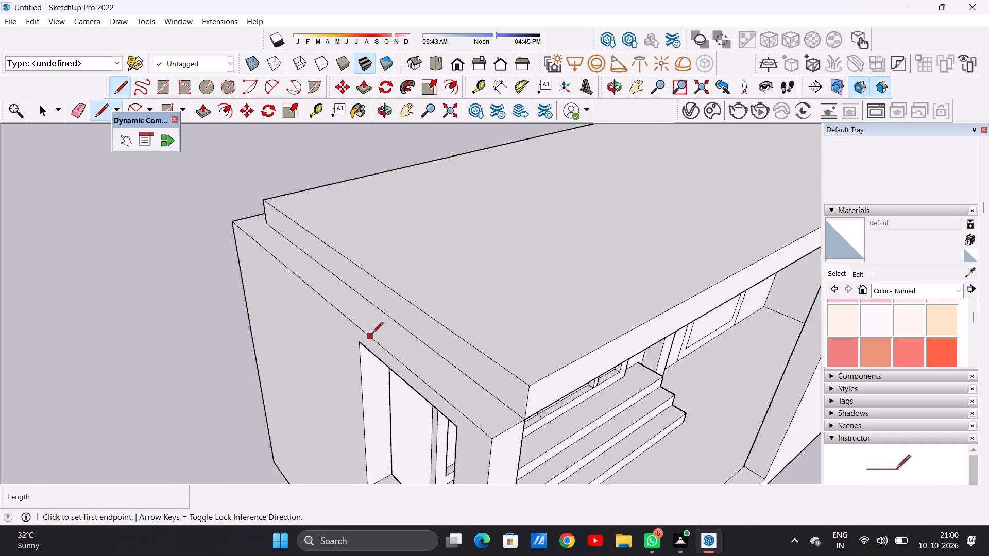
{"action": "scroll", "coordinate": [372, 334], "scroll_direction": "up", "scroll_amount": 2}
{"action": "left_click", "coordinate": [363, 331]}
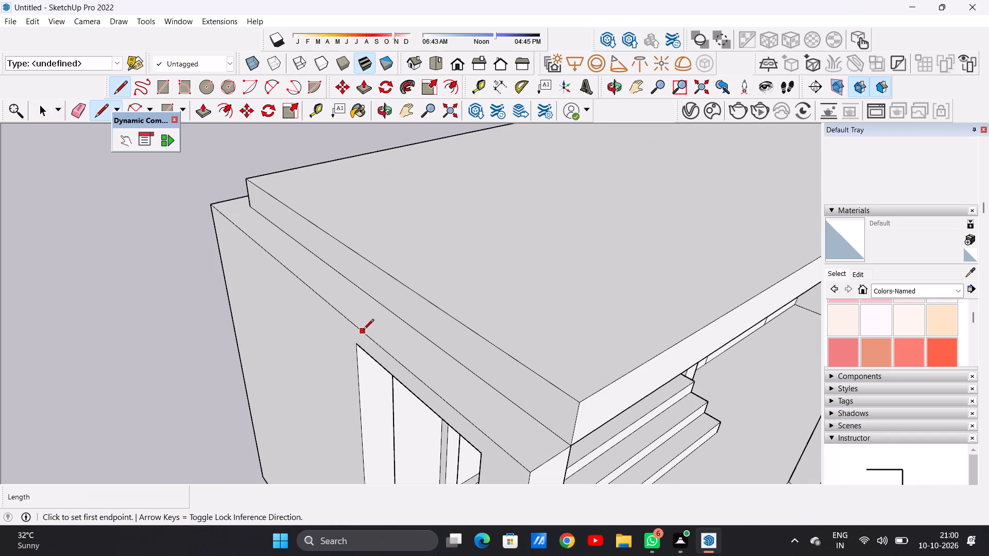
{"action": "left_click", "coordinate": [400, 318]}
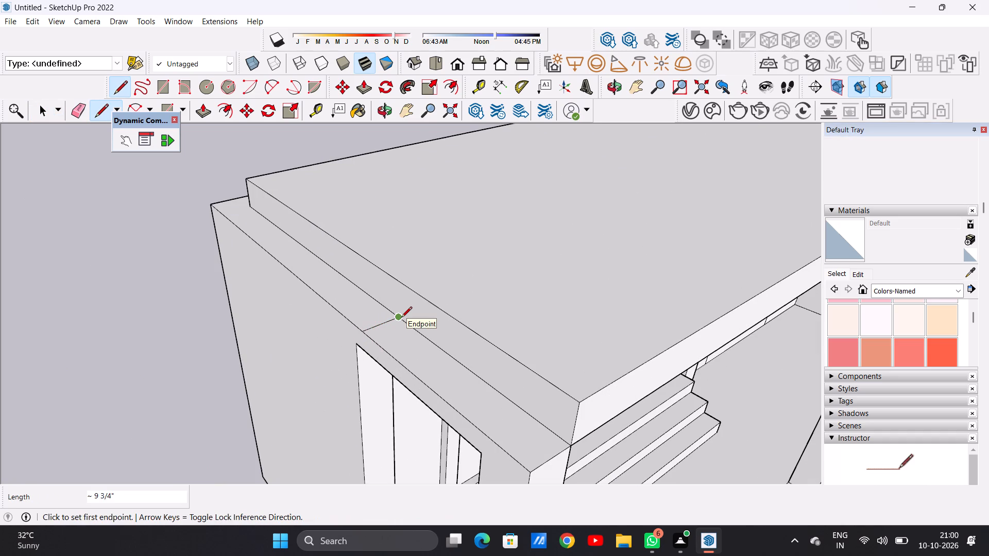
{"action": "key", "text": "space"}
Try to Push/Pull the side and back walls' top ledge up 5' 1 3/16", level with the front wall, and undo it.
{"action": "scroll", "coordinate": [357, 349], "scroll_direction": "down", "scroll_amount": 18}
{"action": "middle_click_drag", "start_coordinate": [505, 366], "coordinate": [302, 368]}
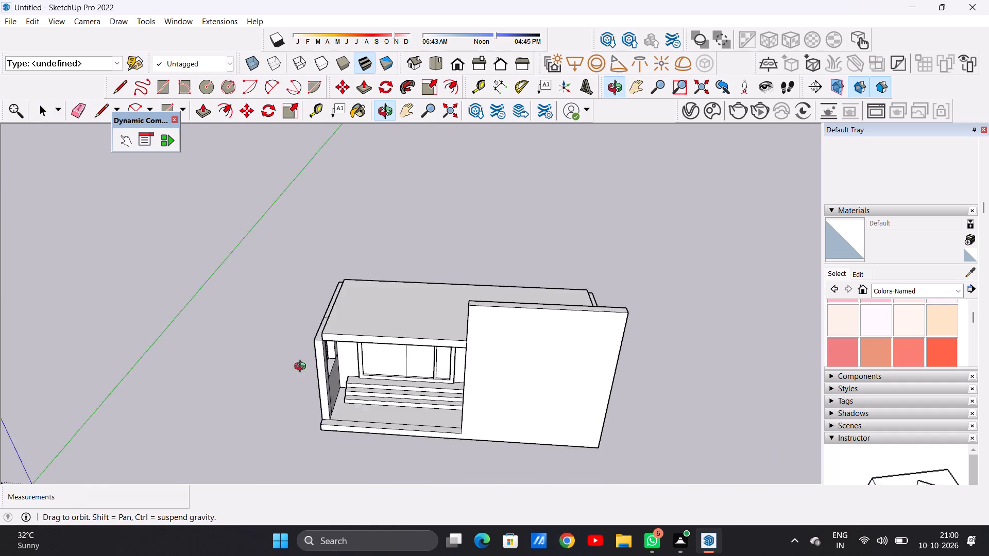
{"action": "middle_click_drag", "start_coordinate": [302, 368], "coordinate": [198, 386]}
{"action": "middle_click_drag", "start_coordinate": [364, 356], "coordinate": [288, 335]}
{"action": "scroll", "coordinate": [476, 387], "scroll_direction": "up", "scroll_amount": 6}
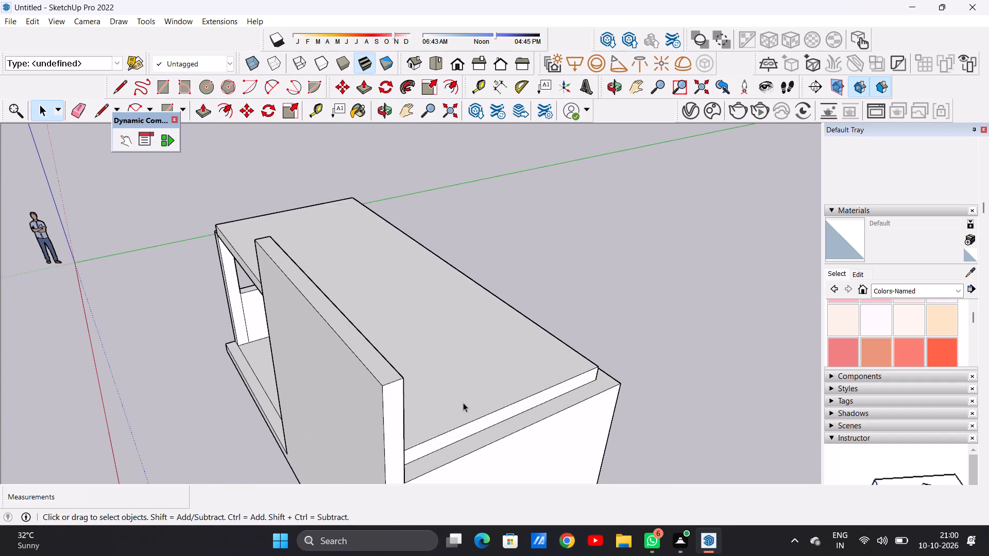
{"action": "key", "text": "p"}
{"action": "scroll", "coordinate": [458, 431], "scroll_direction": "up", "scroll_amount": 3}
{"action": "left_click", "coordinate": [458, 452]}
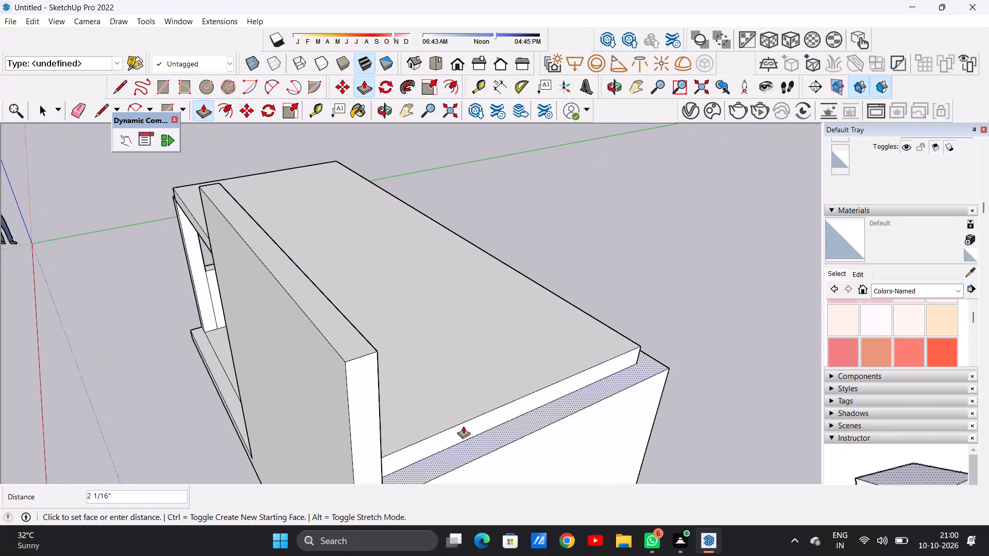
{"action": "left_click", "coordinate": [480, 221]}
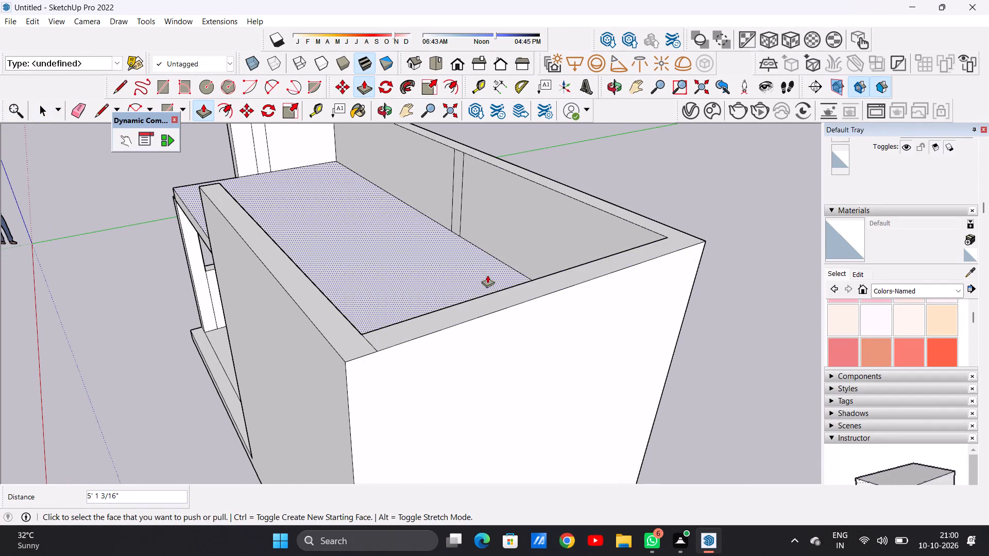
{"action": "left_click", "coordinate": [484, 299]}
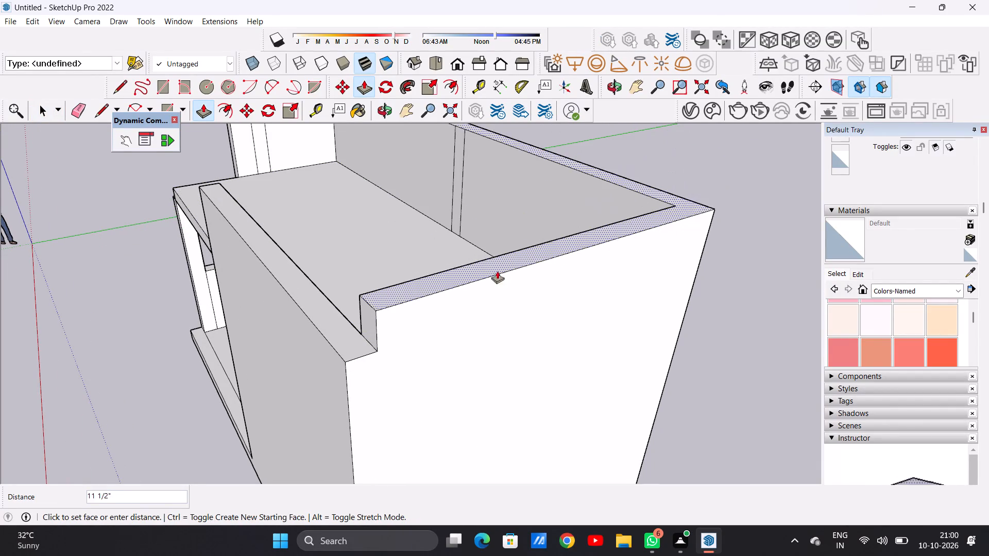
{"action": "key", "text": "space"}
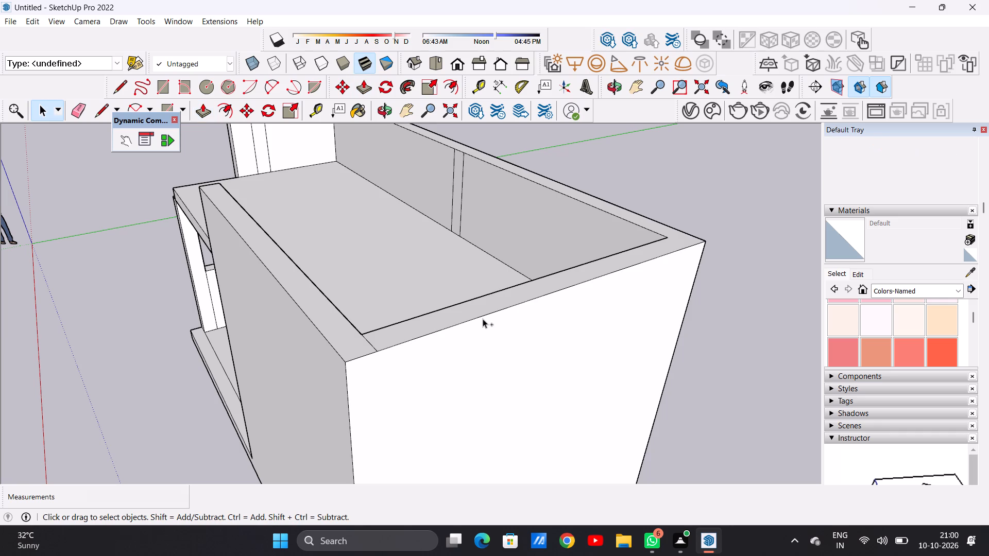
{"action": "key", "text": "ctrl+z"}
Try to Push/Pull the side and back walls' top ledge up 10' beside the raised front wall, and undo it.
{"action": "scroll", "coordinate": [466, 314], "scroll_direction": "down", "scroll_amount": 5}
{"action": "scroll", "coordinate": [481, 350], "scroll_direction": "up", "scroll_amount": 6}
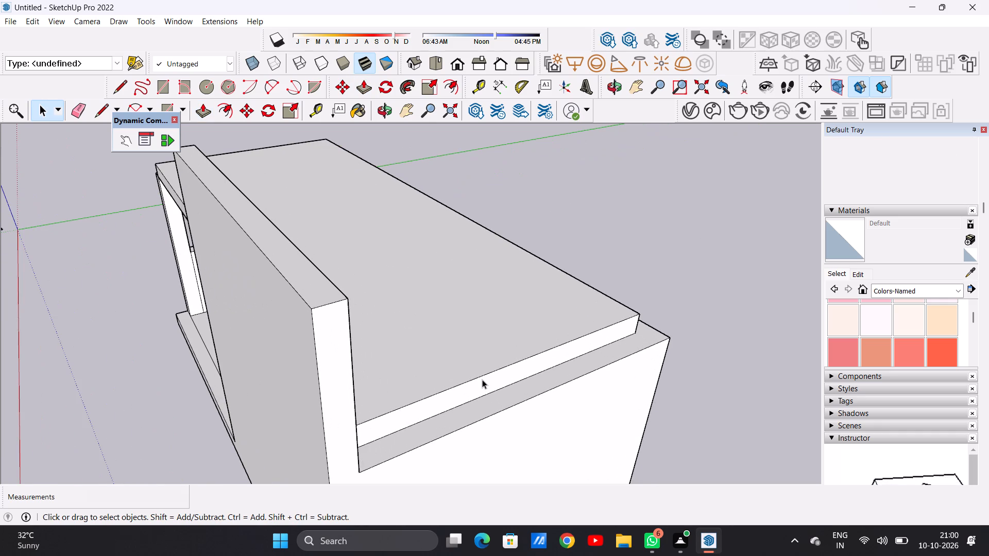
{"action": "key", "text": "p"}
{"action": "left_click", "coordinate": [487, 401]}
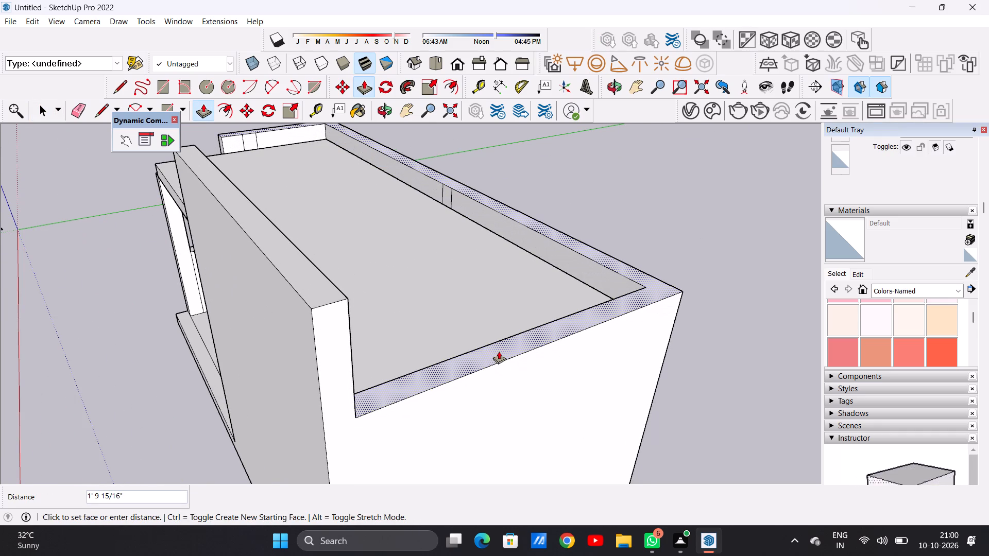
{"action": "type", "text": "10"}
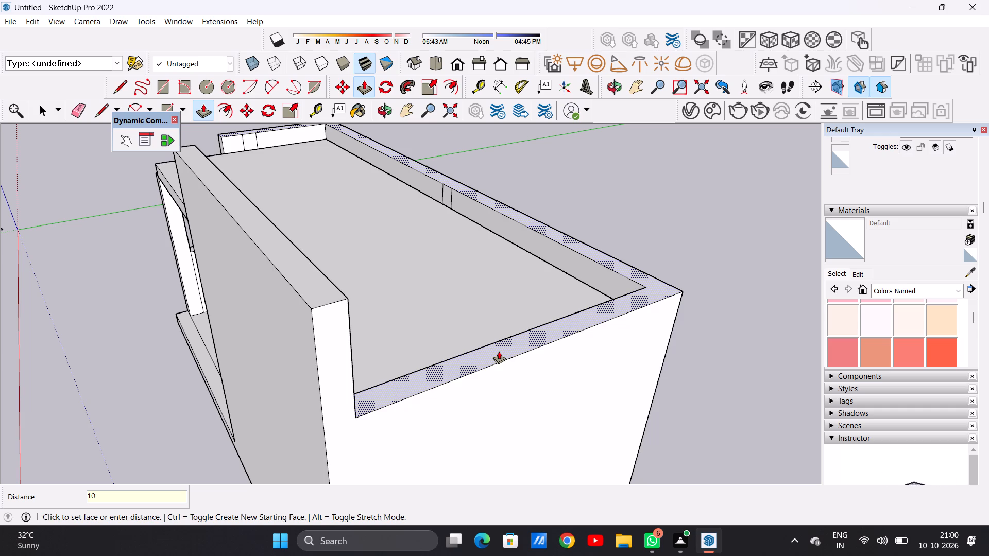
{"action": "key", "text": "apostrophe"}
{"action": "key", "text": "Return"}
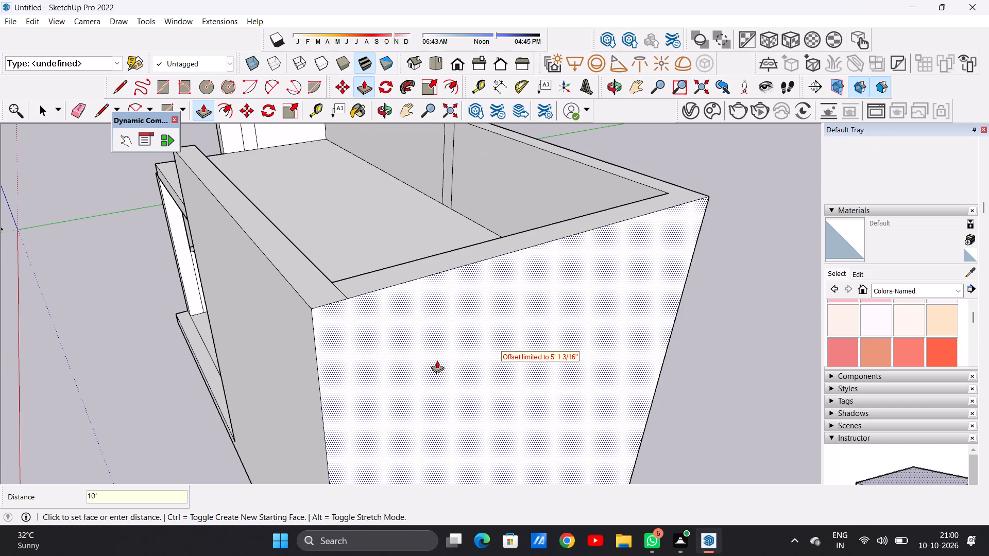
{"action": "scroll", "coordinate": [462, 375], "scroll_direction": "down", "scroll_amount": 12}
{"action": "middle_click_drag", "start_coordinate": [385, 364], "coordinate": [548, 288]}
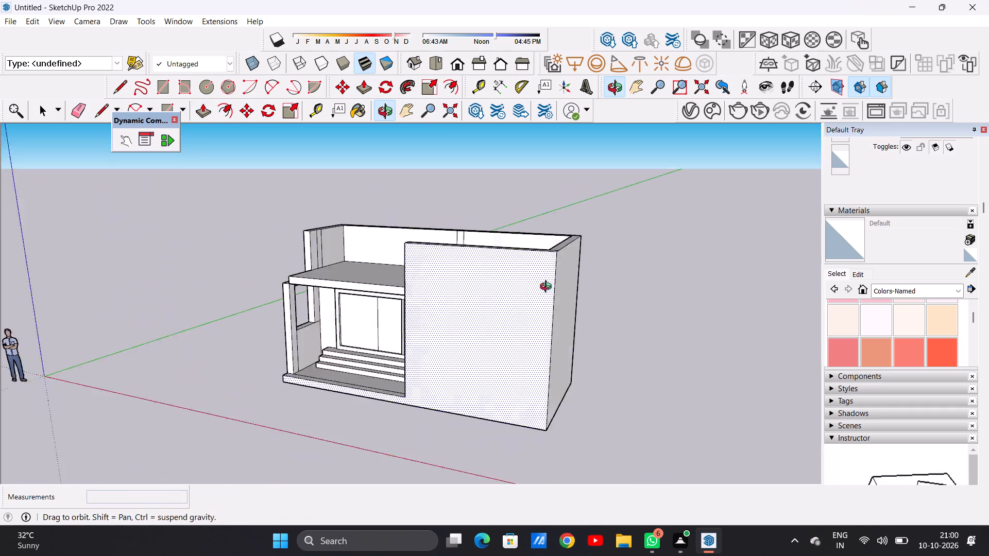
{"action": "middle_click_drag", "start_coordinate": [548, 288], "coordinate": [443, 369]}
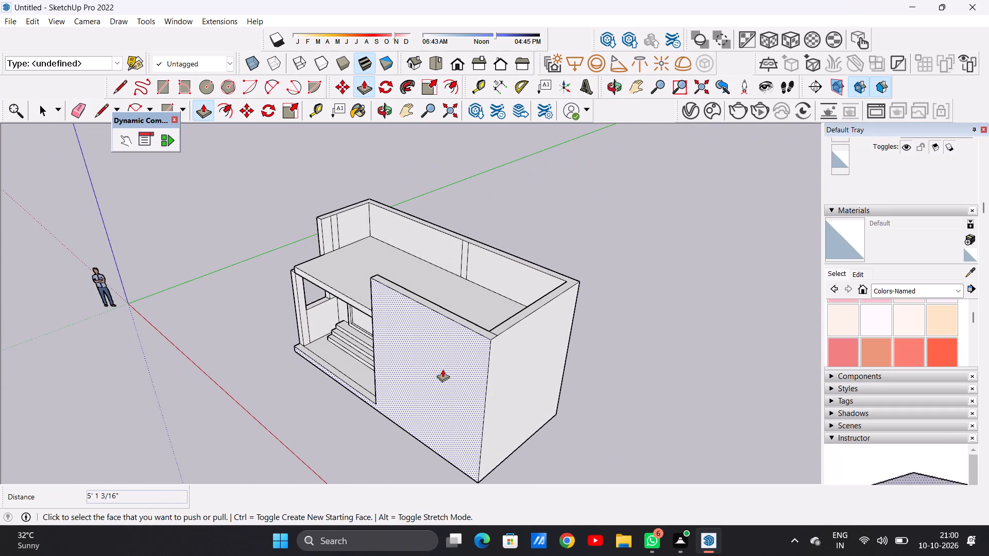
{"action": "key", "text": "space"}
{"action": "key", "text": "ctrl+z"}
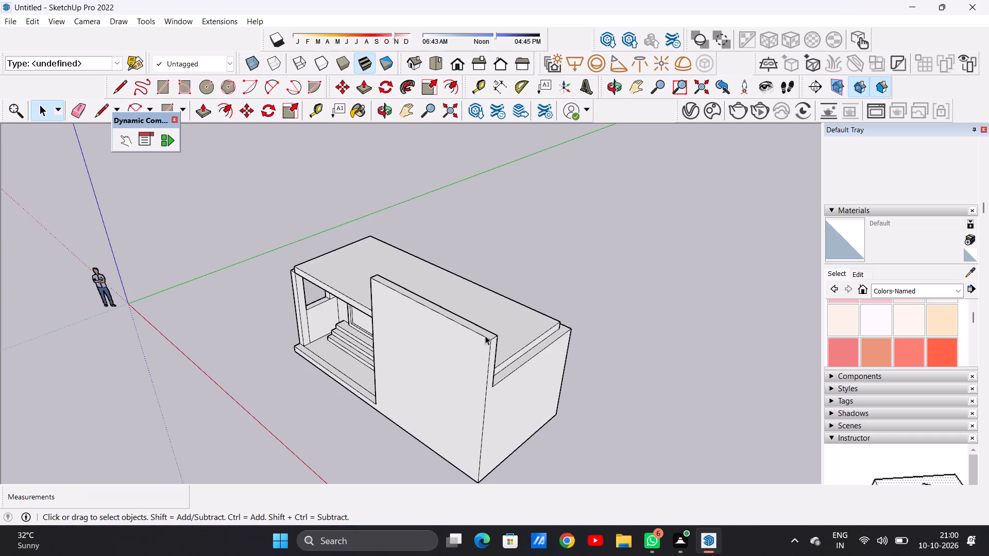
Push/Pull the top of the solid front wall down 5' 1 3/16" to the level of the side wall's ledge.
{"action": "scroll", "coordinate": [493, 327], "scroll_direction": "up", "scroll_amount": 5}
{"action": "key", "text": "p"}
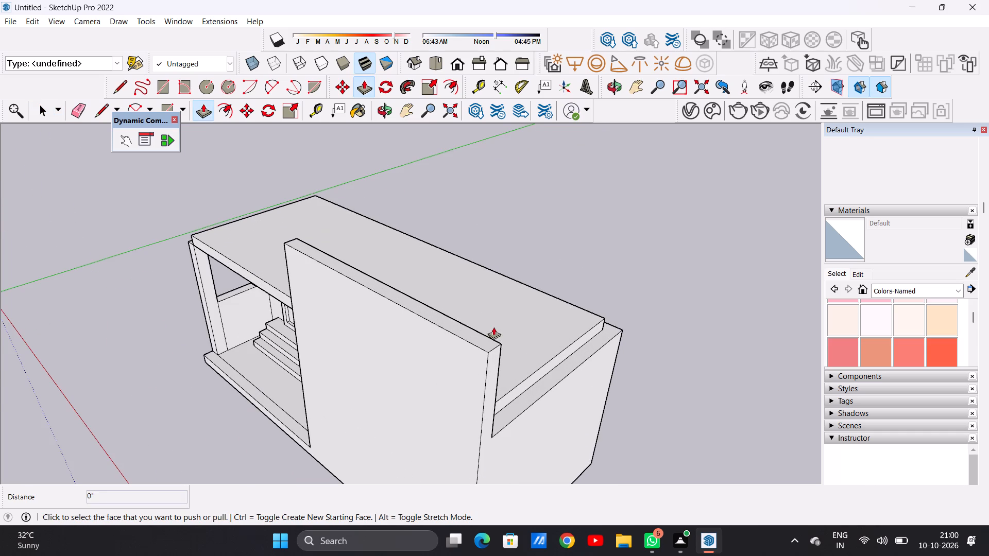
{"action": "scroll", "coordinate": [468, 342], "scroll_direction": "up", "scroll_amount": 2}
{"action": "left_click", "coordinate": [476, 335]}
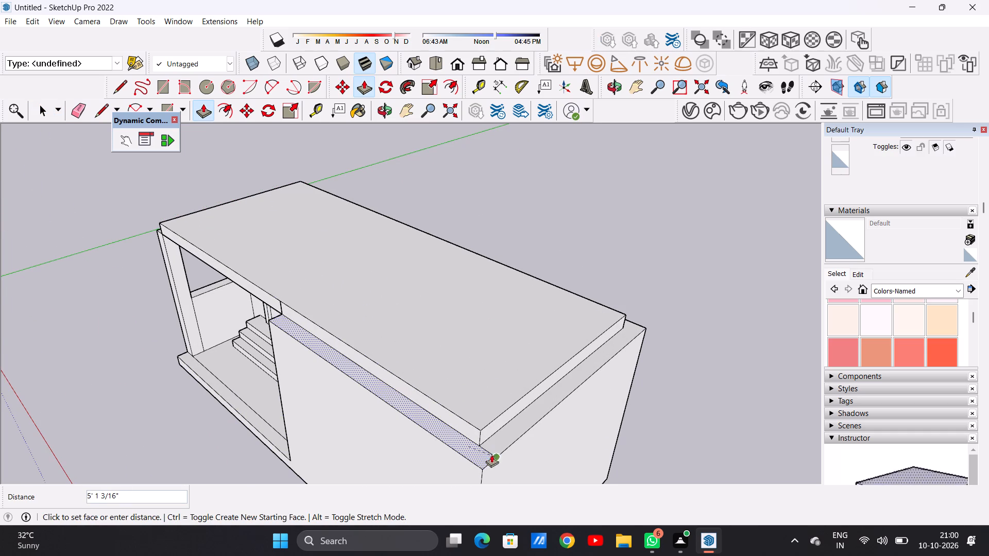
{"action": "left_click", "coordinate": [483, 462]}
{"action": "key", "text": "space"}
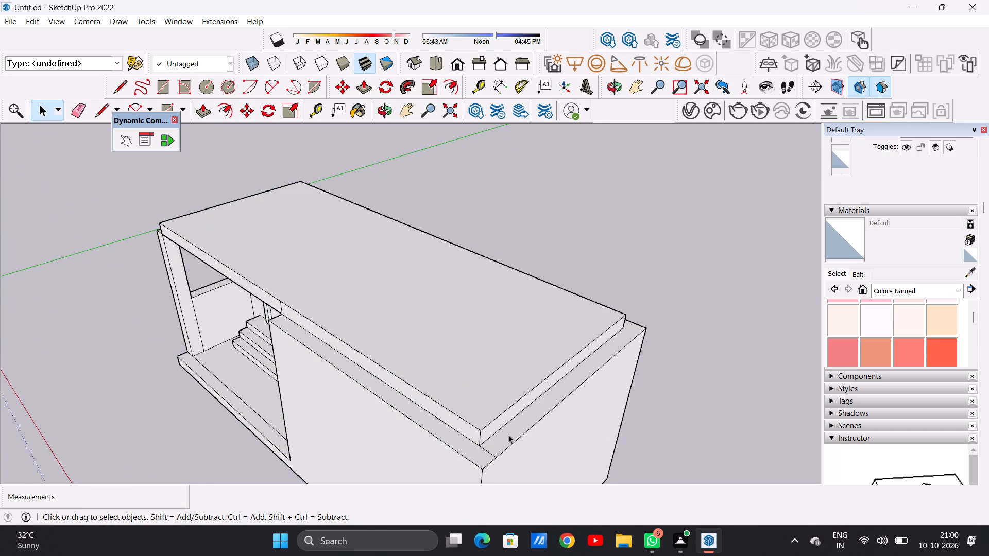
Push/Pull the side and back walls' top ledge up 10' to form the first-floor outer walls.
{"action": "key", "text": "p"}
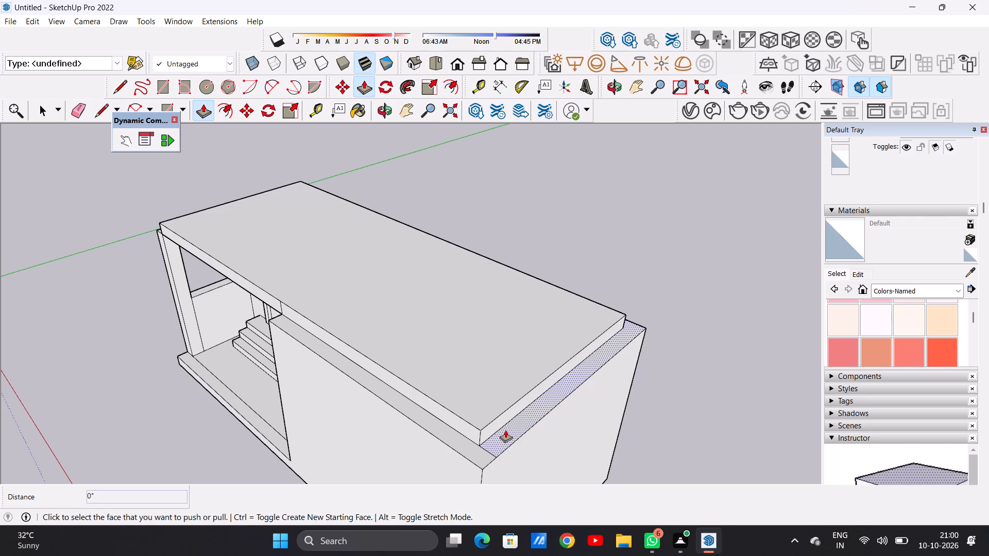
{"action": "left_click", "coordinate": [503, 433]}
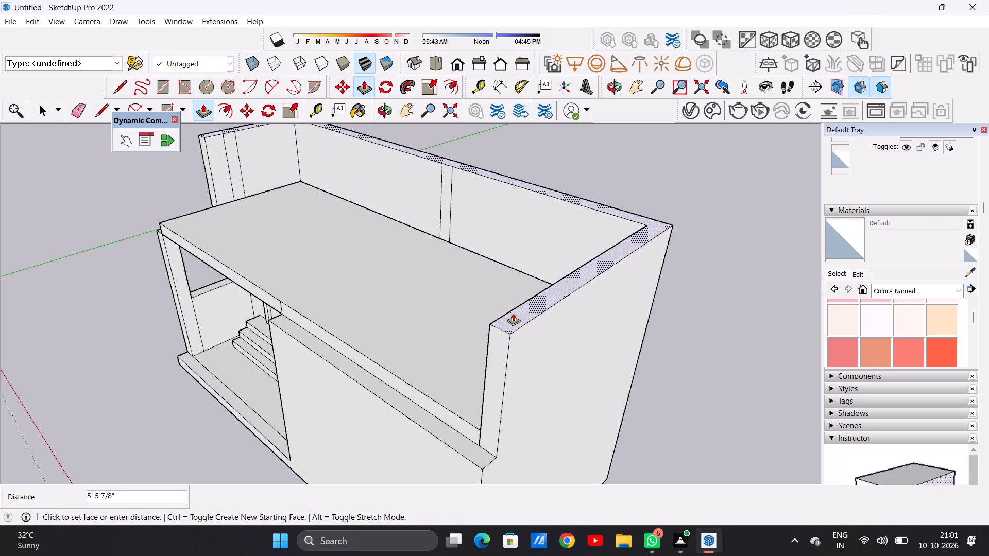
{"action": "type", "text": "10"}
{"action": "key", "text": "apostrophe"}
{"action": "key", "text": "Return"}
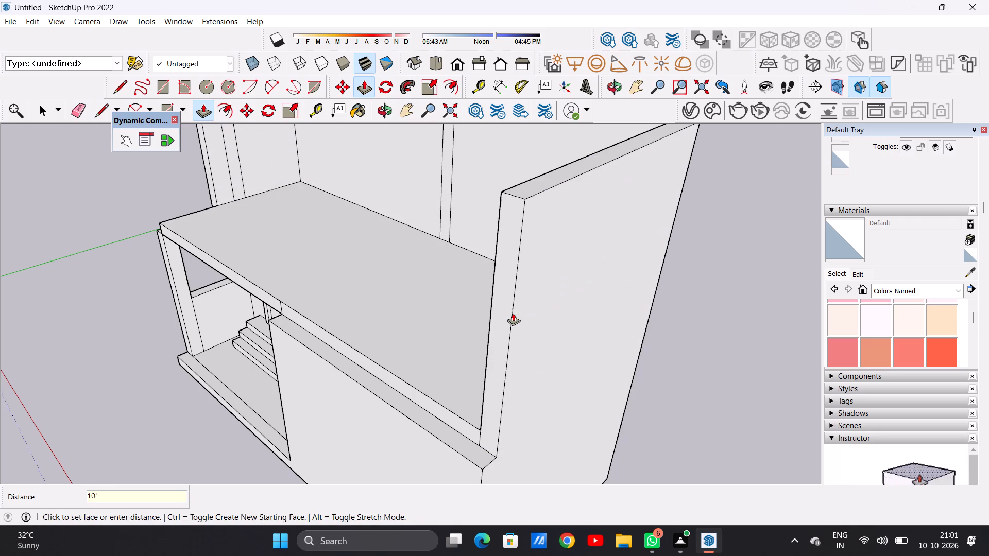
{"action": "key", "text": "space"}
Draw a line about 9 3/4" long across the entrance-steps side ledge at the window opening's front edge, outlining the corner post's top.
{"action": "scroll", "coordinate": [462, 379], "scroll_direction": "down", "scroll_amount": 12}
{"action": "middle_click_drag", "start_coordinate": [464, 360], "coordinate": [527, 310]}
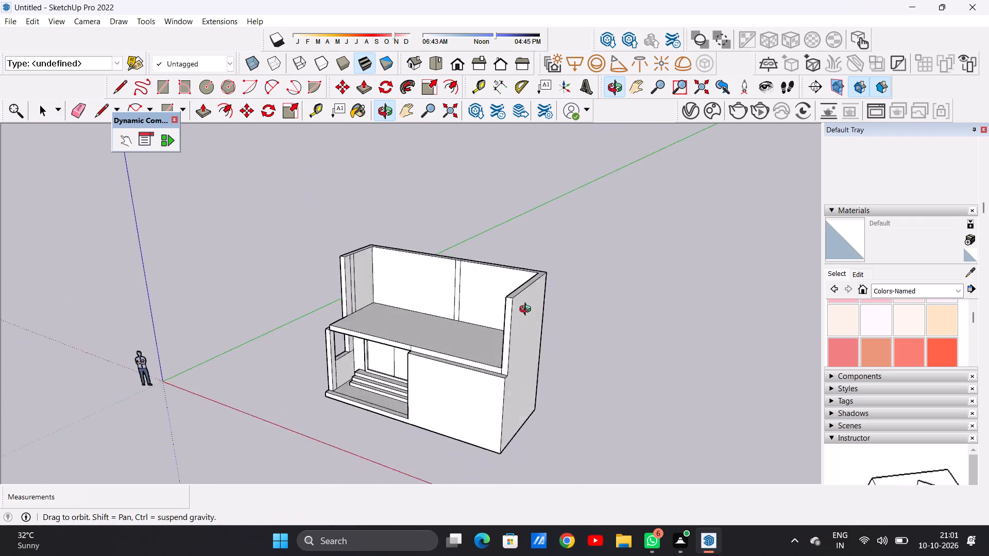
{"action": "middle_click_drag", "start_coordinate": [527, 310], "coordinate": [599, 416]}
{"action": "scroll", "coordinate": [450, 342], "scroll_direction": "up", "scroll_amount": 6}
{"action": "scroll", "coordinate": [381, 321], "scroll_direction": "down", "scroll_amount": 1}
{"action": "scroll", "coordinate": [379, 321], "scroll_direction": "up", "scroll_amount": 4}
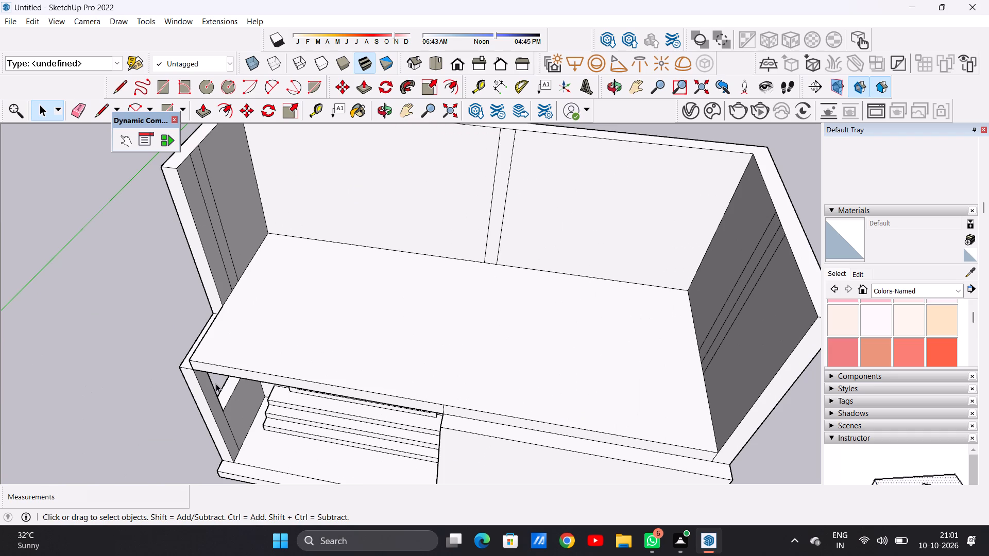
{"action": "middle_click_drag", "start_coordinate": [184, 380], "coordinate": [286, 371]}
{"action": "scroll", "coordinate": [219, 417], "scroll_direction": "up", "scroll_amount": 7}
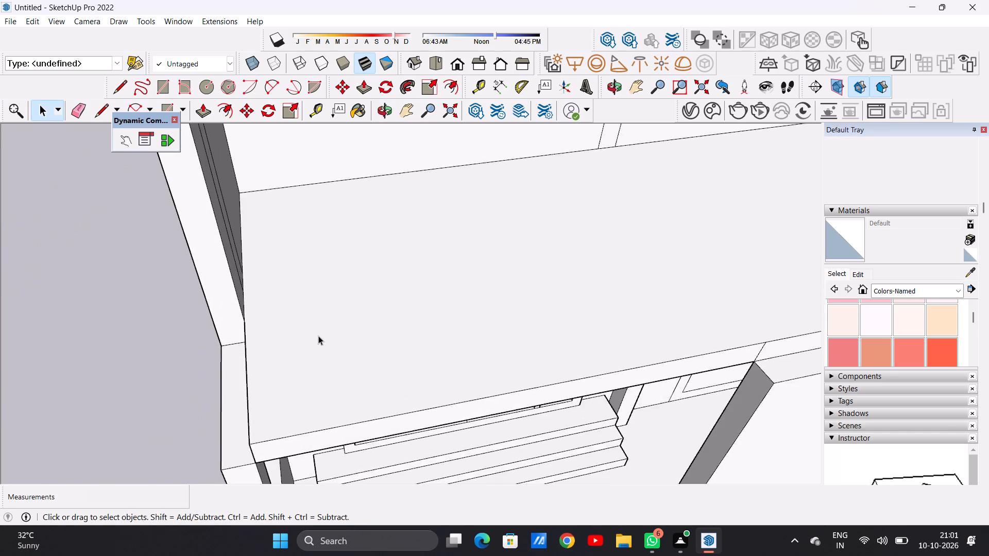
{"action": "scroll", "coordinate": [318, 336], "scroll_direction": "down", "scroll_amount": 6}
{"action": "middle_click_drag", "start_coordinate": [244, 400], "coordinate": [387, 343]}
{"action": "scroll", "coordinate": [394, 377], "scroll_direction": "up", "scroll_amount": 5}
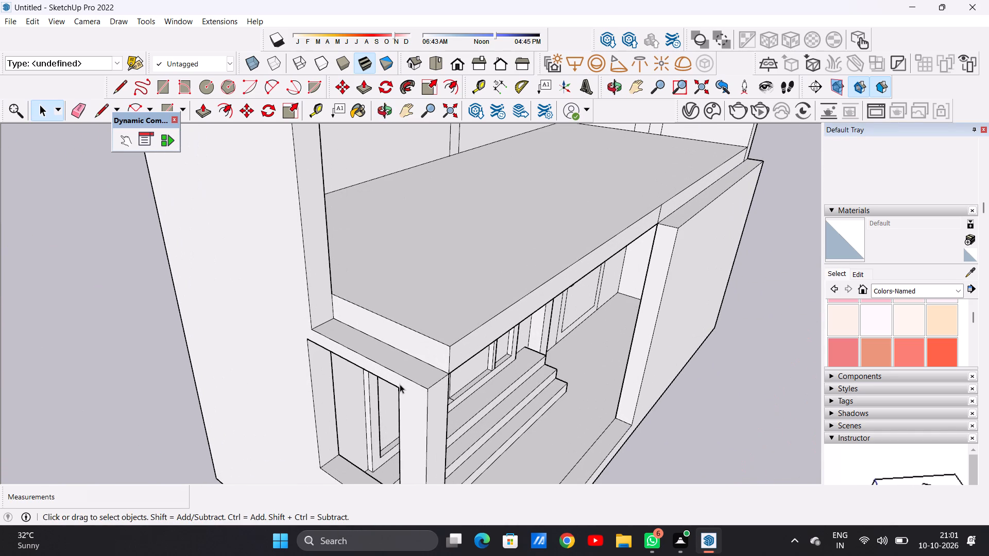
{"action": "key", "text": "l"}
{"action": "middle_click_drag", "start_coordinate": [404, 383], "coordinate": [392, 428]}
{"action": "scroll", "coordinate": [383, 432], "scroll_direction": "up", "scroll_amount": 1}
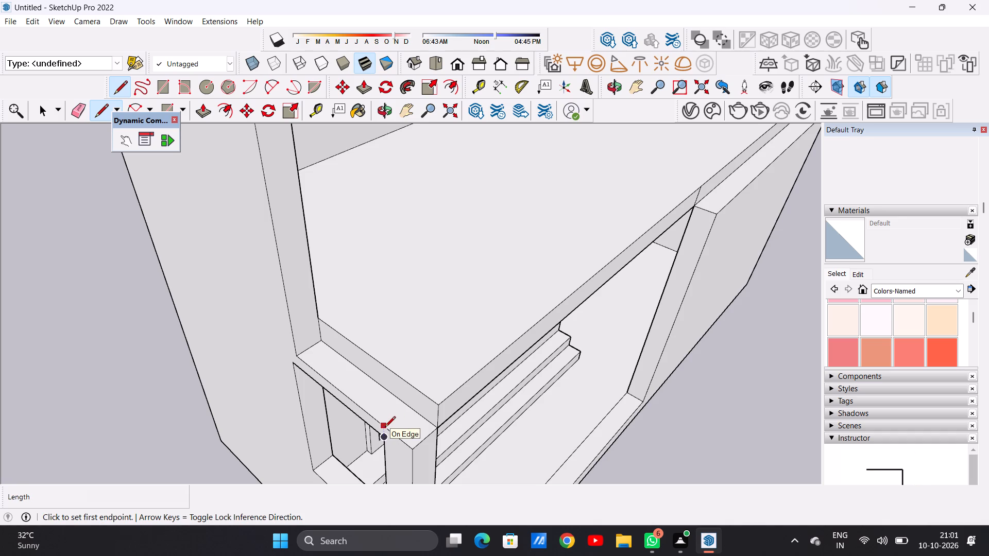
{"action": "left_click", "coordinate": [385, 428]}
{"action": "left_click", "coordinate": [409, 408]}
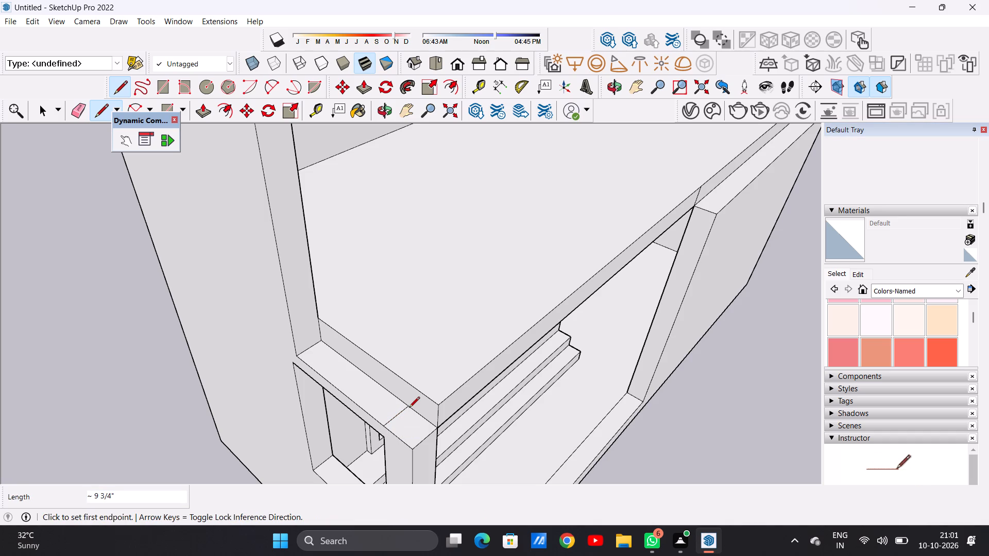
{"action": "key", "text": "space"}
Push/Pull the top of the front corner post up 10', level with the first-floor side wall.
{"action": "key", "text": "p"}
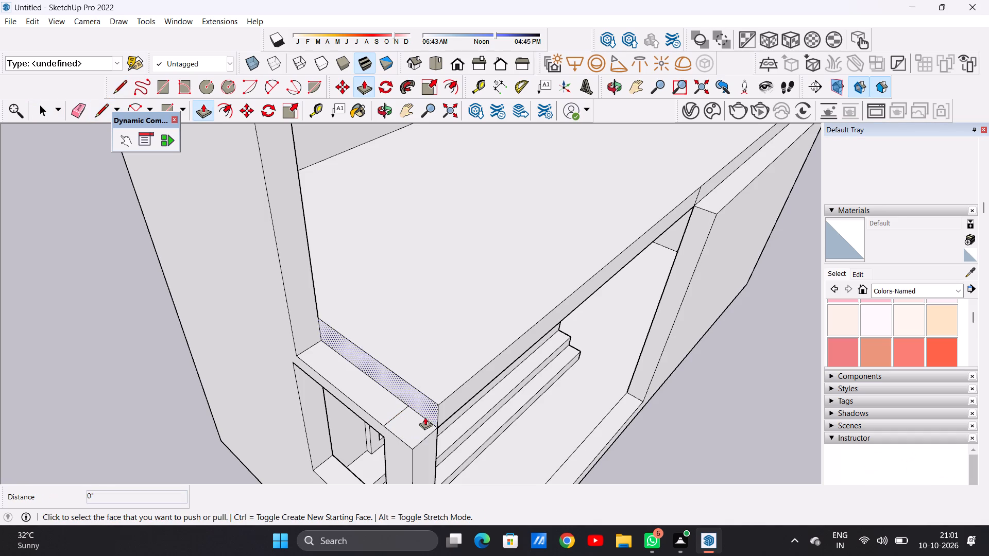
{"action": "left_click", "coordinate": [417, 424]}
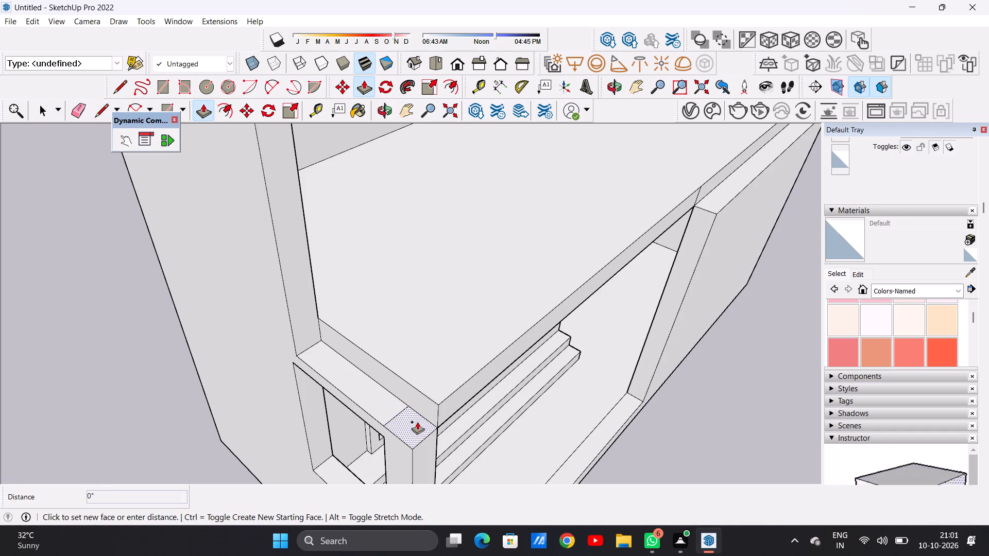
{"action": "scroll", "coordinate": [436, 297], "scroll_direction": "down", "scroll_amount": 10}
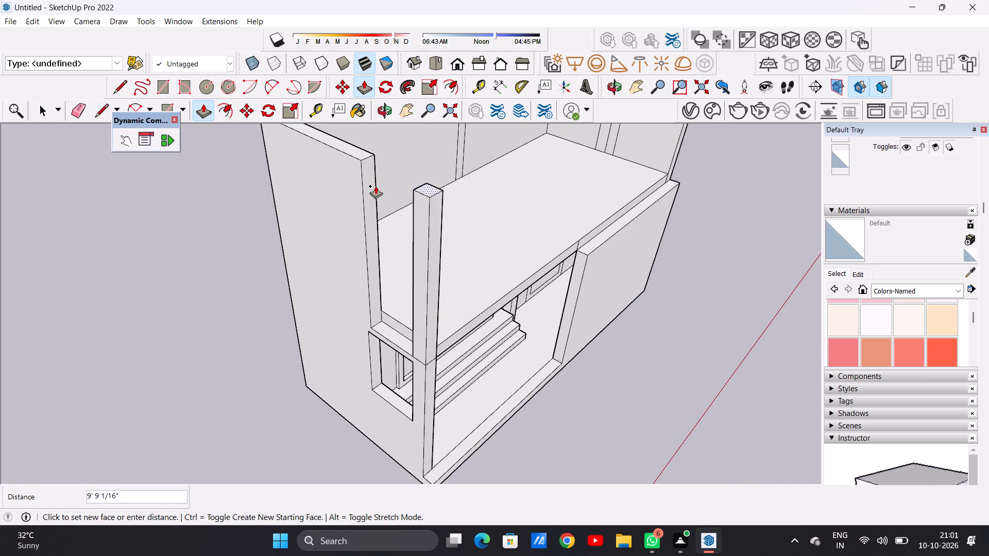
{"action": "left_click", "coordinate": [362, 164]}
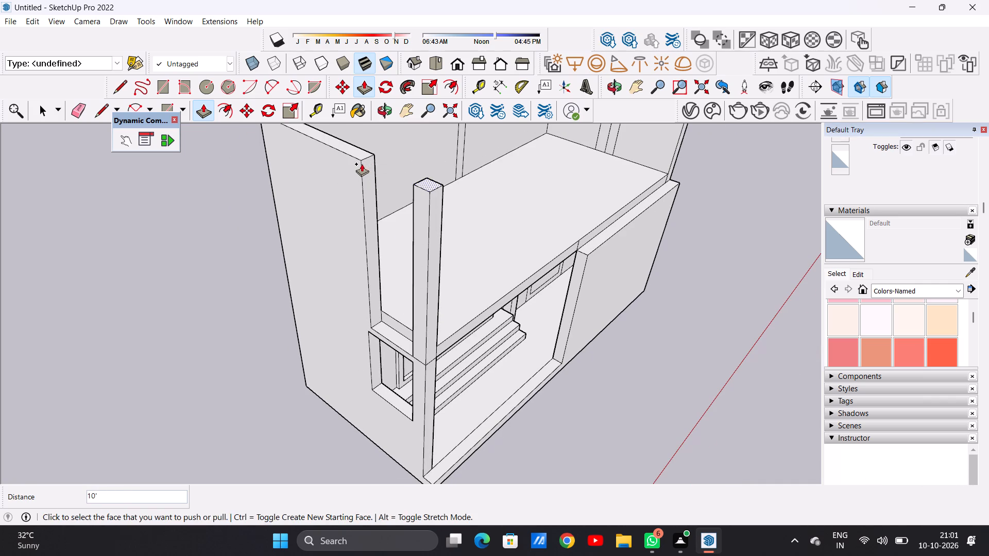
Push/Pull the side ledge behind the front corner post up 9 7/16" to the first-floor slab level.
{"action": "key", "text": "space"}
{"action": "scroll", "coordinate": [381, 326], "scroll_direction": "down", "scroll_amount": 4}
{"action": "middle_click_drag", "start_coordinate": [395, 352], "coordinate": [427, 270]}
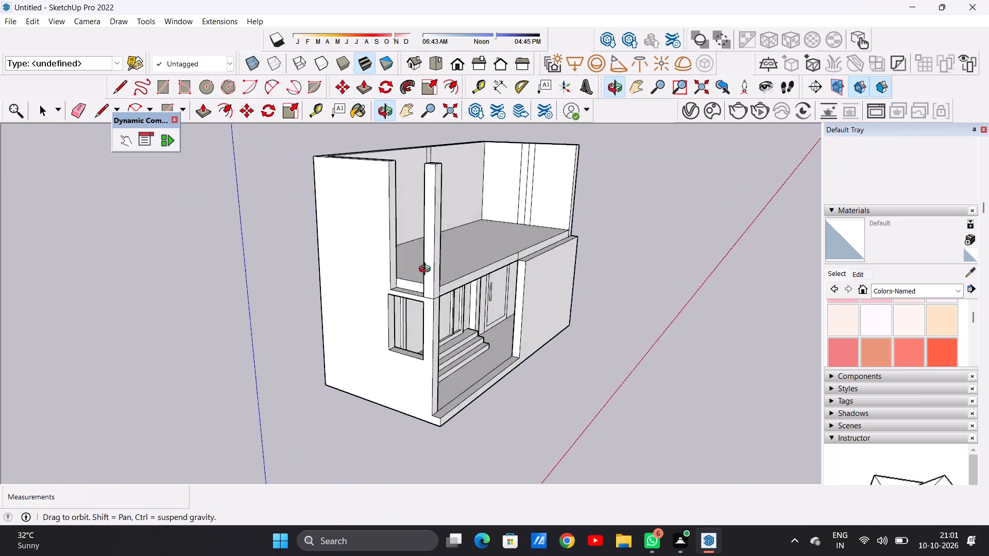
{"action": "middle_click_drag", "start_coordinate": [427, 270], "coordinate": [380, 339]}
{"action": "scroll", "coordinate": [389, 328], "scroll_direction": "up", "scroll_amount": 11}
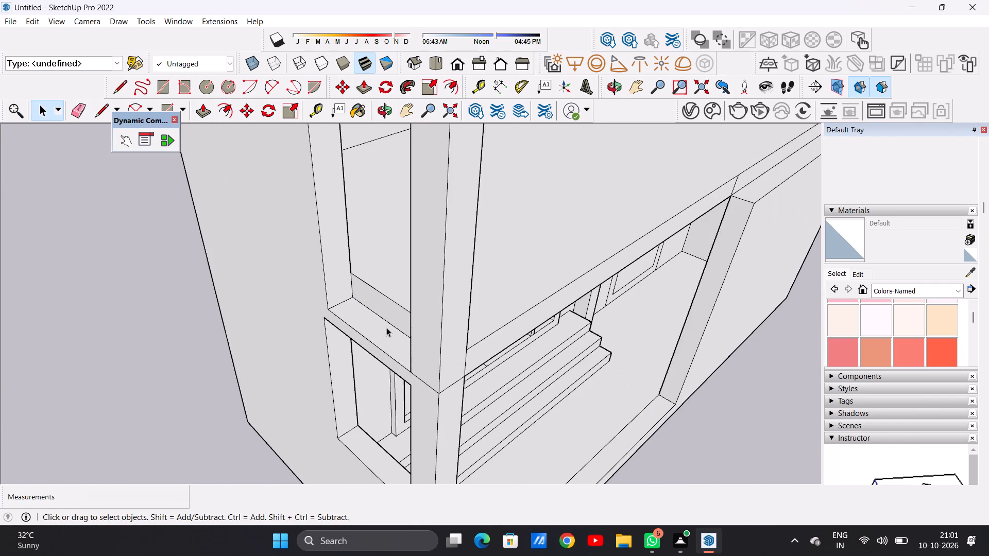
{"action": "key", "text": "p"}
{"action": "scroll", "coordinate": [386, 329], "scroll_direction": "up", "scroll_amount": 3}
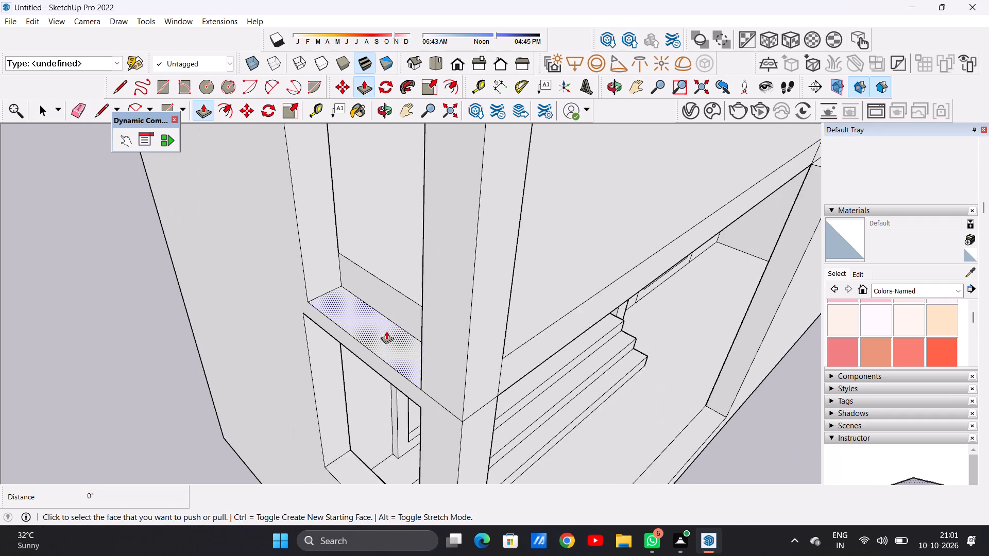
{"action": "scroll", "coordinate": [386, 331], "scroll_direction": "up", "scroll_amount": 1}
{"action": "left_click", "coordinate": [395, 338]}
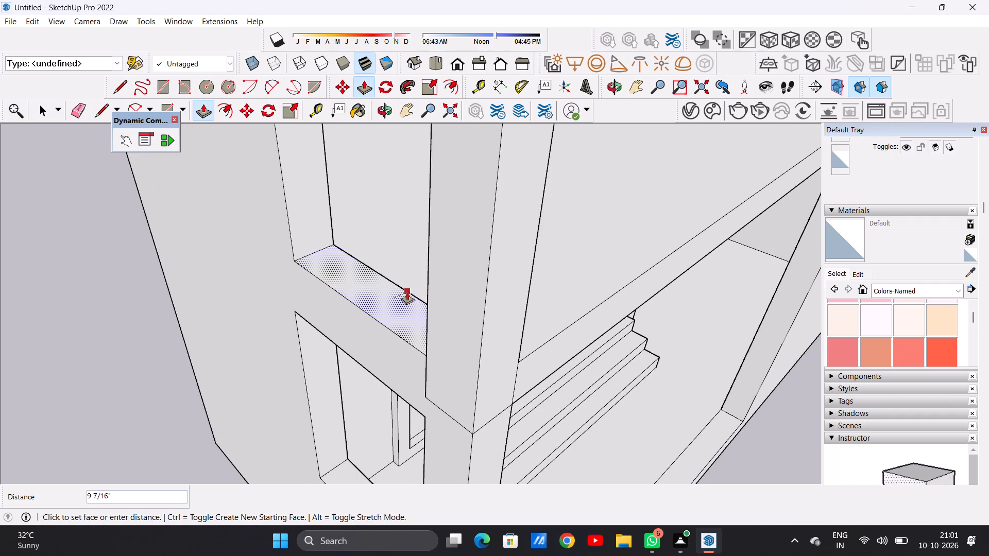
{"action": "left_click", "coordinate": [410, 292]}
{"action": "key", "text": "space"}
Undo the side ledge raise and the front corner post's 10' Push/Pull.
{"action": "scroll", "coordinate": [414, 387], "scroll_direction": "down", "scroll_amount": 7}
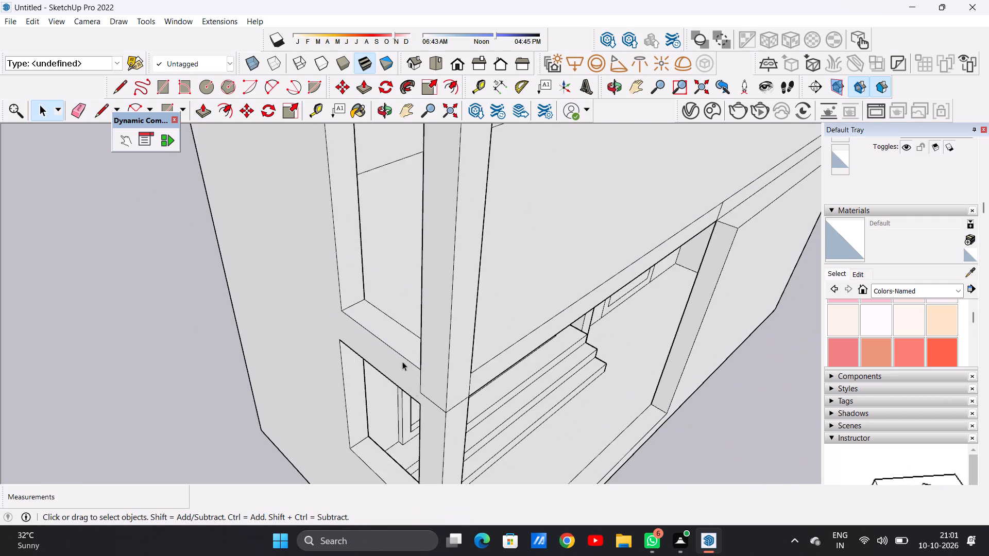
{"action": "scroll", "coordinate": [402, 361], "scroll_direction": "down", "scroll_amount": 6}
{"action": "middle_click_drag", "start_coordinate": [403, 367], "coordinate": [395, 331]}
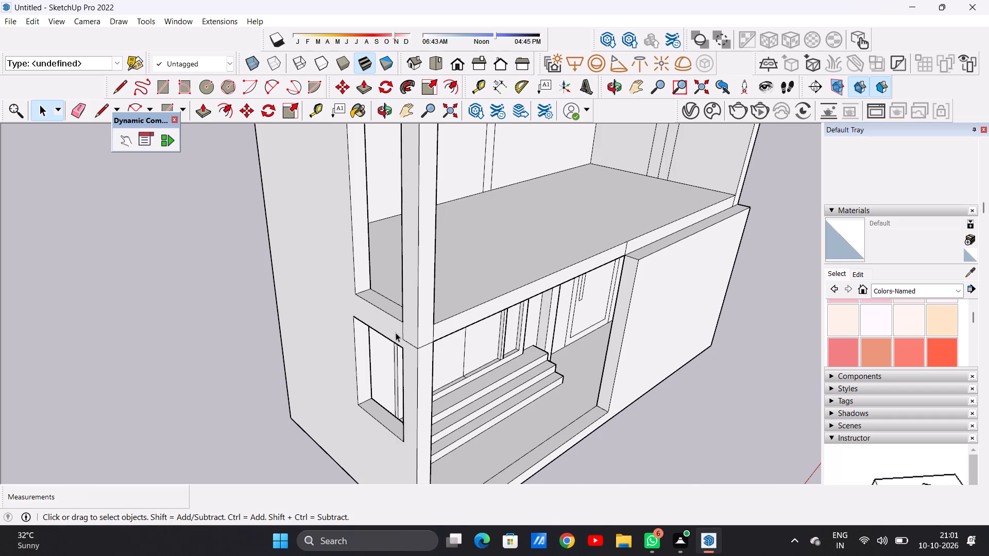
{"action": "scroll", "coordinate": [434, 353], "scroll_direction": "down", "scroll_amount": 10}
{"action": "middle_click_drag", "start_coordinate": [496, 347], "coordinate": [312, 330]}
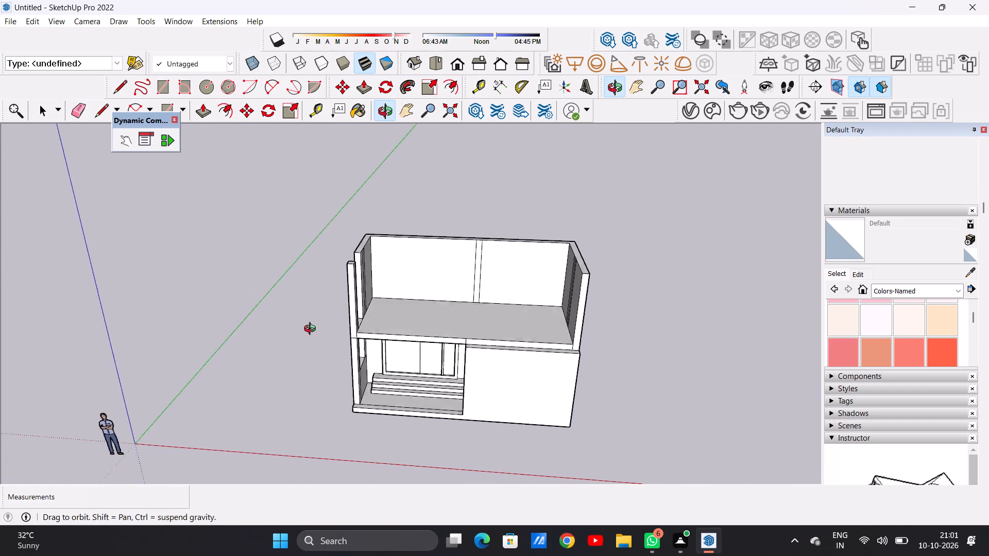
{"action": "middle_click_drag", "start_coordinate": [312, 330], "coordinate": [309, 344]}
{"action": "scroll", "coordinate": [391, 328], "scroll_direction": "up", "scroll_amount": 3}
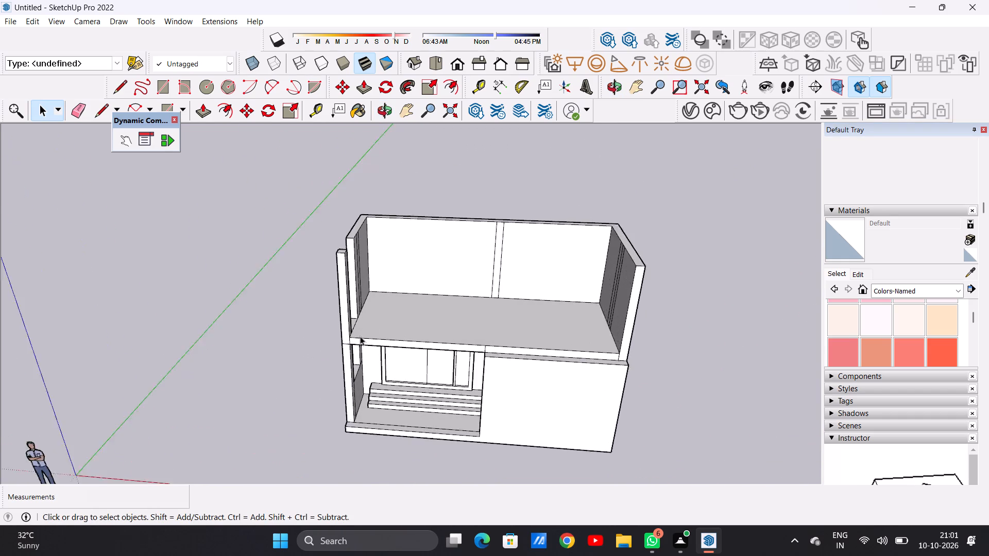
{"action": "scroll", "coordinate": [360, 336], "scroll_direction": "up", "scroll_amount": 3}
{"action": "key", "text": "ctrl+z"}
{"action": "key", "text": "z"}
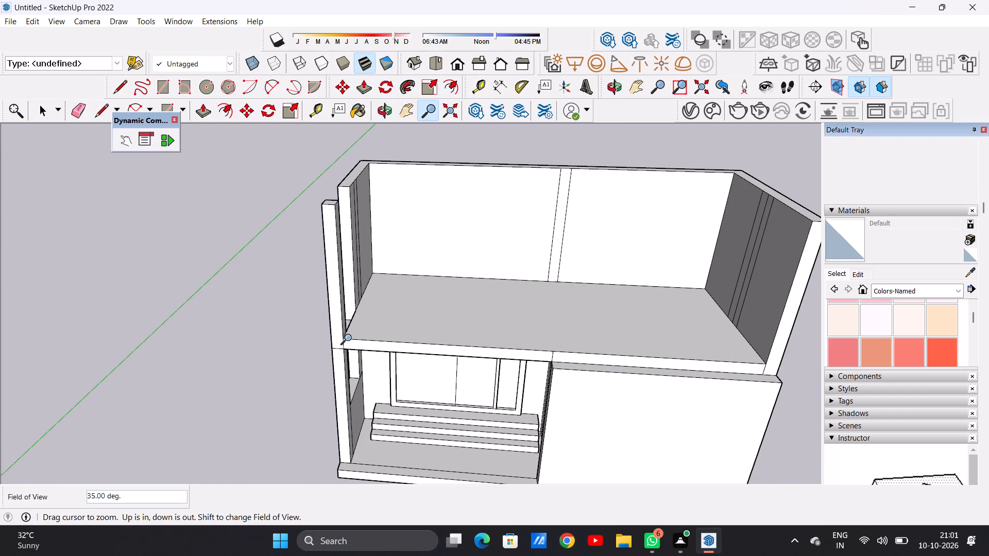
{"action": "key", "text": "space"}
{"action": "key", "text": "ctrl+z"}
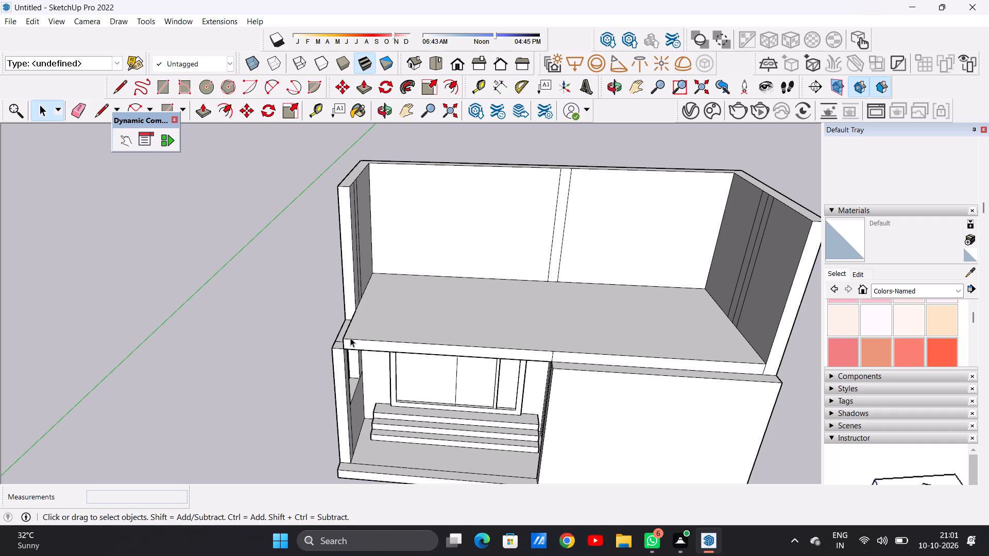
Erase the line that separates the corner post's top from the rest of the side ledge.
{"action": "scroll", "coordinate": [423, 324], "scroll_direction": "down", "scroll_amount": 2}
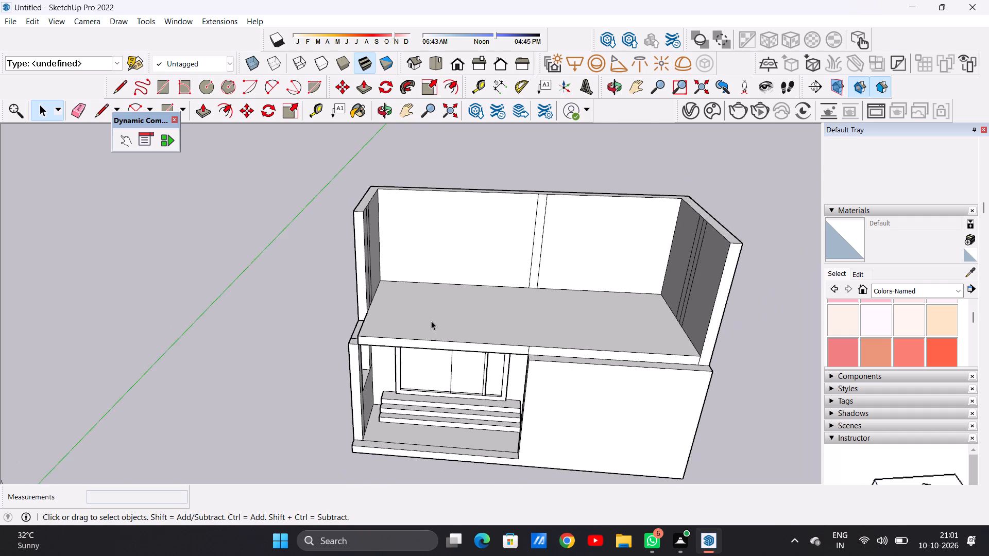
{"action": "scroll", "coordinate": [431, 321], "scroll_direction": "down", "scroll_amount": 7}
{"action": "middle_click_drag", "start_coordinate": [401, 318], "coordinate": [487, 340]}
{"action": "scroll", "coordinate": [409, 327], "scroll_direction": "up", "scroll_amount": 2}
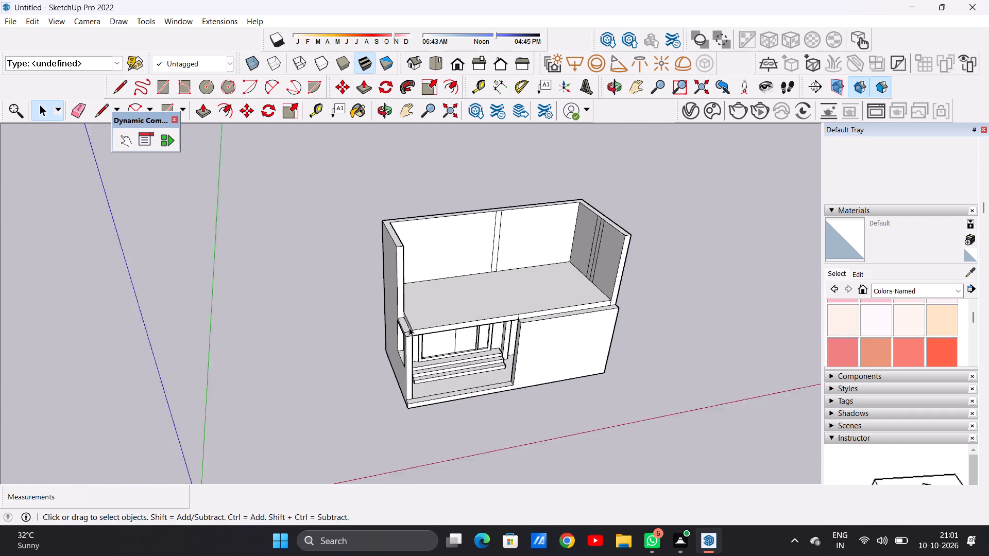
{"action": "scroll", "coordinate": [409, 327], "scroll_direction": "up", "scroll_amount": 10}
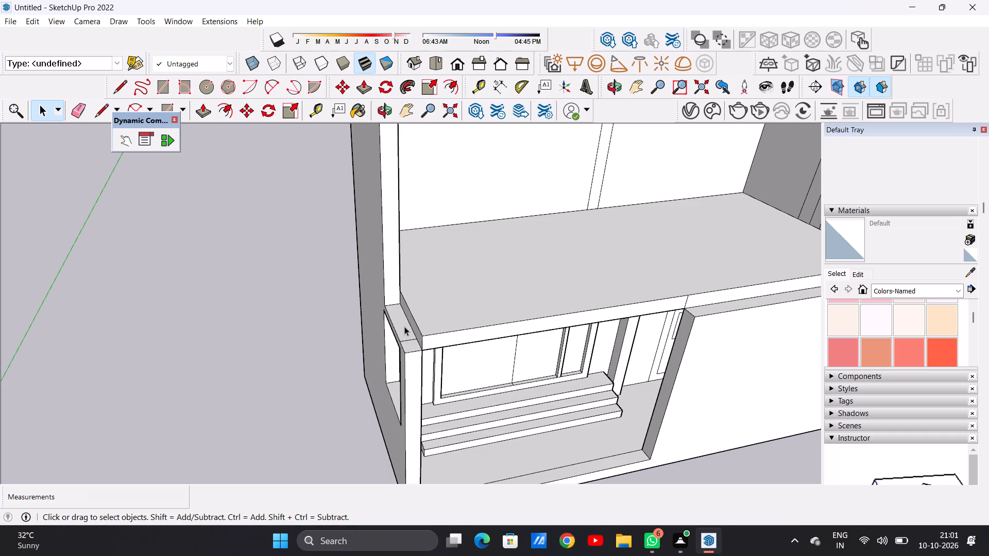
{"action": "scroll", "coordinate": [413, 341], "scroll_direction": "up", "scroll_amount": 9}
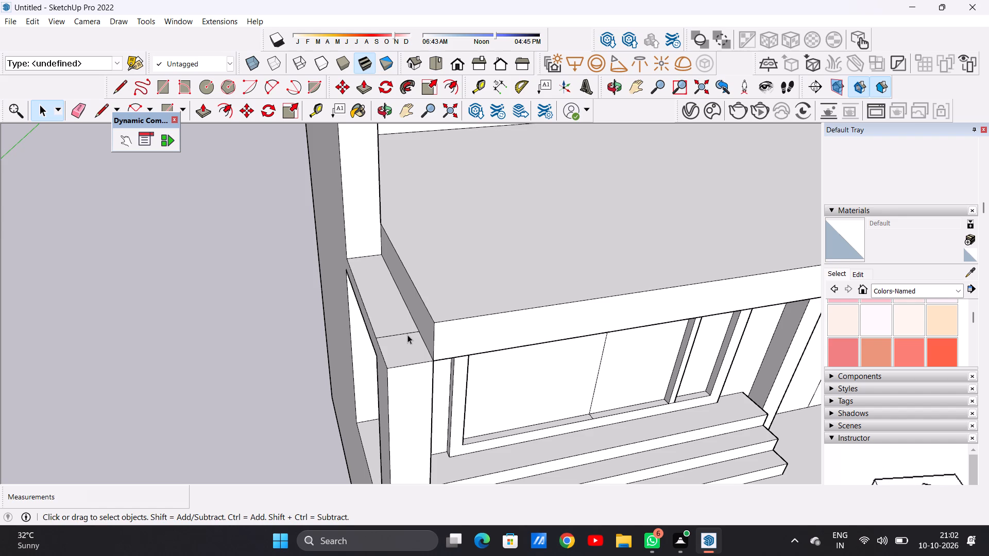
{"action": "key", "text": "e"}
{"action": "scroll", "coordinate": [407, 335], "scroll_direction": "up", "scroll_amount": 2}
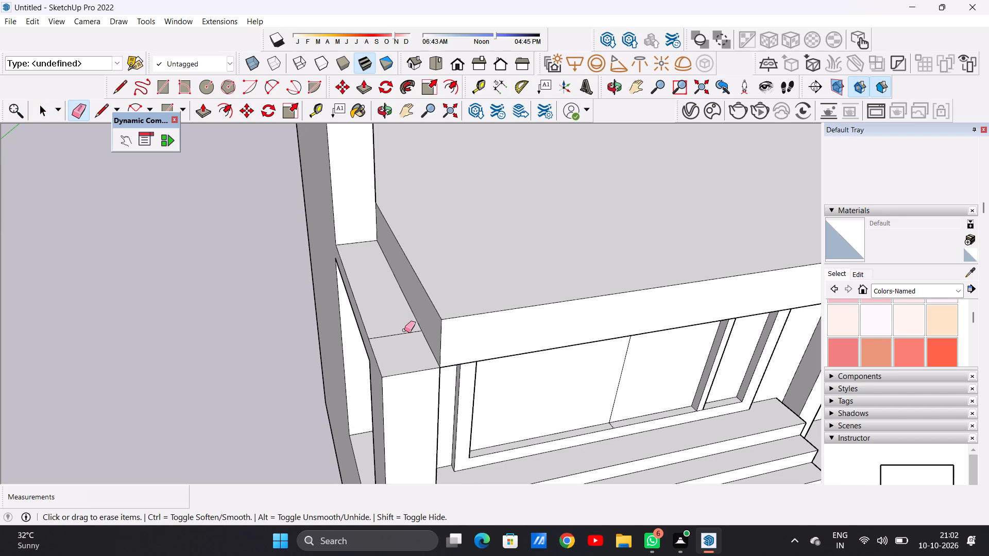
{"action": "left_click_drag", "start_coordinate": [404, 330], "coordinate": [410, 344]}
Push/Pull the whole side ledge, including the corner, up 9 7/16" level with the first-floor slab.
{"action": "key", "text": "p"}
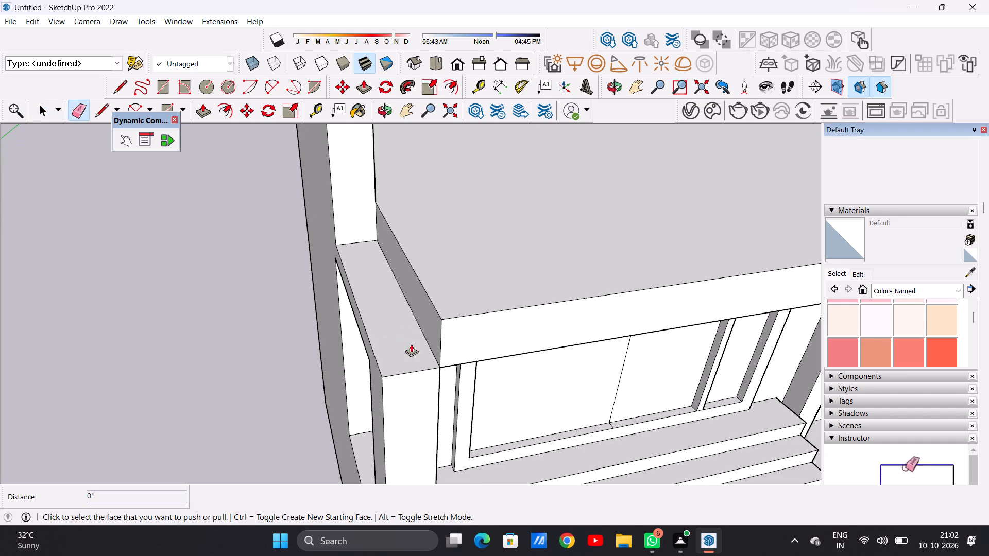
{"action": "left_click", "coordinate": [398, 343]}
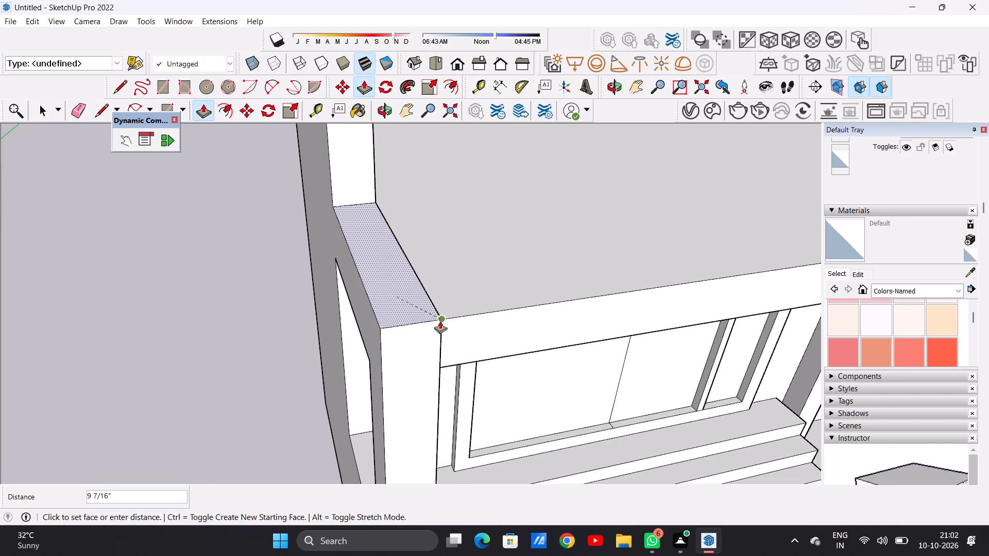
{"action": "left_click", "coordinate": [442, 318]}
{"action": "key", "text": "space"}
Draw a line about 26' 8 7/16" long across the first-floor slab, parallel to its front edge, marking a front wall strip.
{"action": "scroll", "coordinate": [413, 347], "scroll_direction": "down", "scroll_amount": 11}
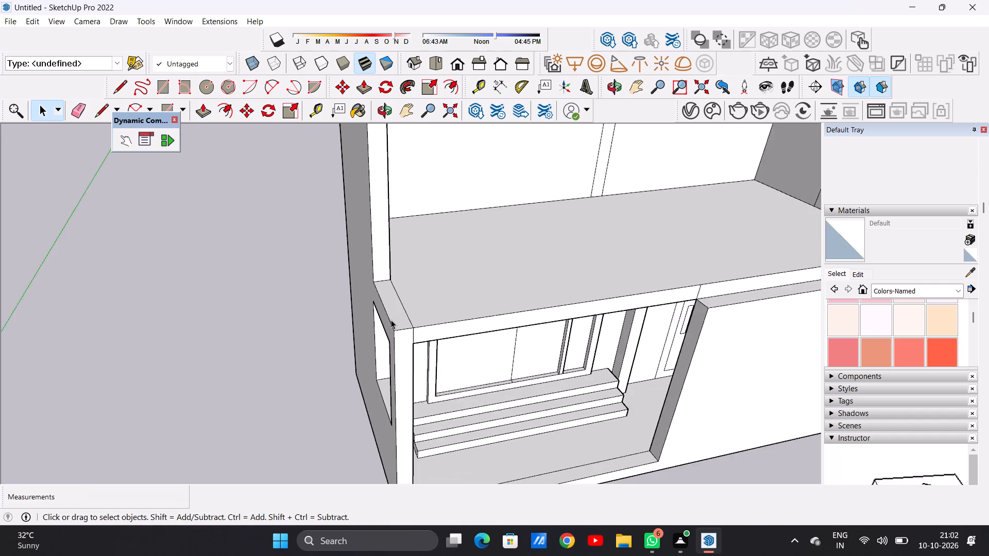
{"action": "scroll", "coordinate": [391, 320], "scroll_direction": "down", "scroll_amount": 5}
{"action": "middle_click_drag", "start_coordinate": [460, 349], "coordinate": [362, 366]}
{"action": "scroll", "coordinate": [411, 323], "scroll_direction": "down", "scroll_amount": 6}
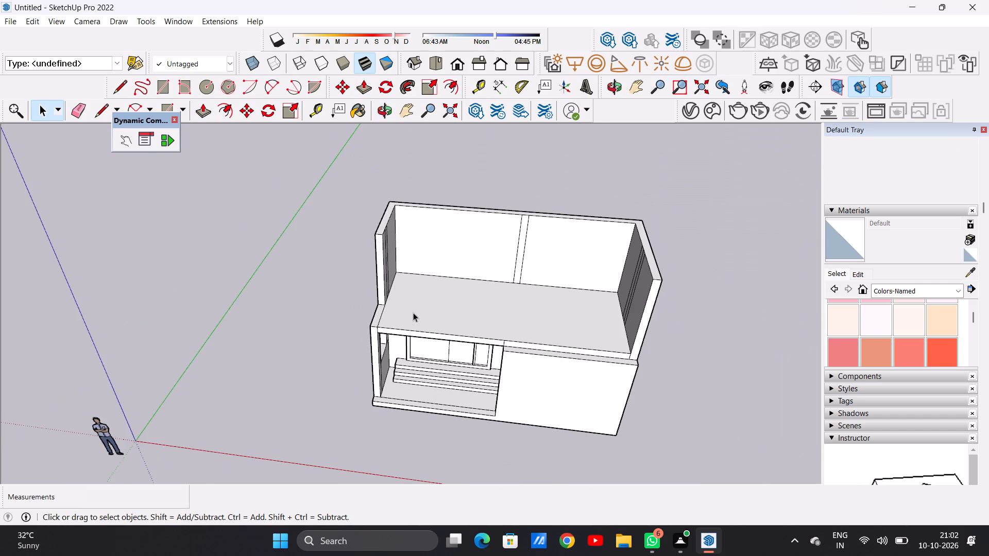
{"action": "scroll", "coordinate": [384, 318], "scroll_direction": "up", "scroll_amount": 8}
{"action": "middle_click_drag", "start_coordinate": [424, 276], "coordinate": [411, 323]}
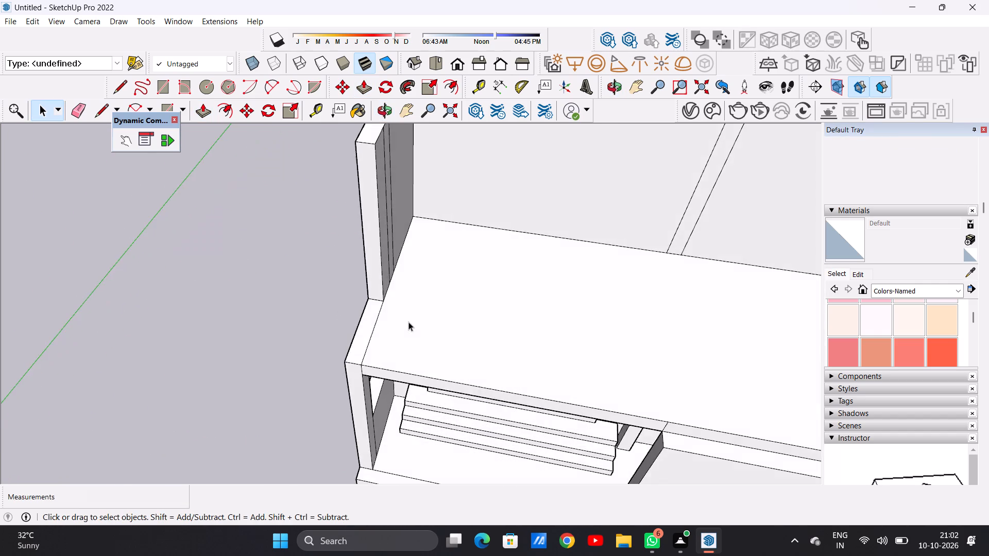
{"action": "scroll", "coordinate": [403, 322], "scroll_direction": "down", "scroll_amount": 10}
{"action": "scroll", "coordinate": [497, 344], "scroll_direction": "up", "scroll_amount": 5}
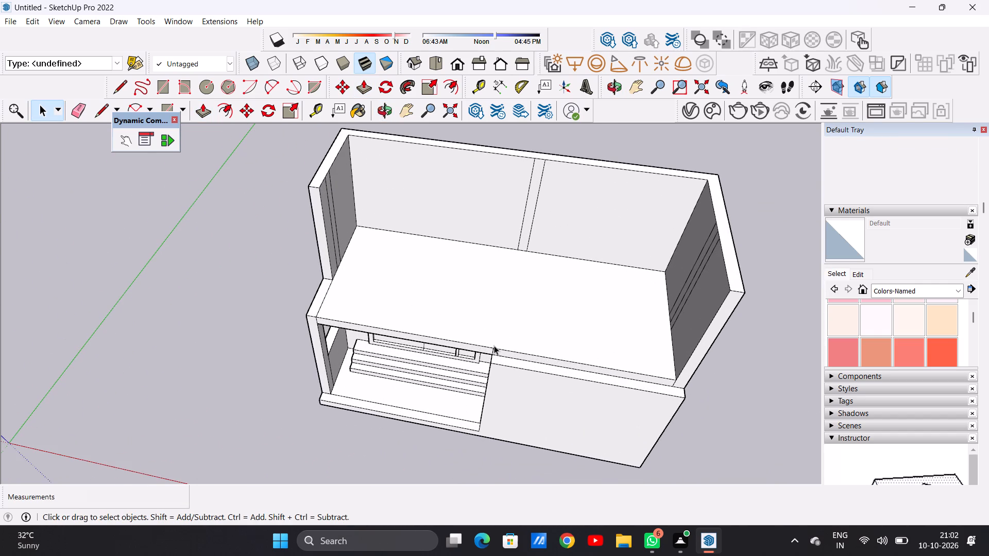
{"action": "key", "text": "l"}
{"action": "middle_click_drag", "start_coordinate": [481, 308], "coordinate": [486, 322]}
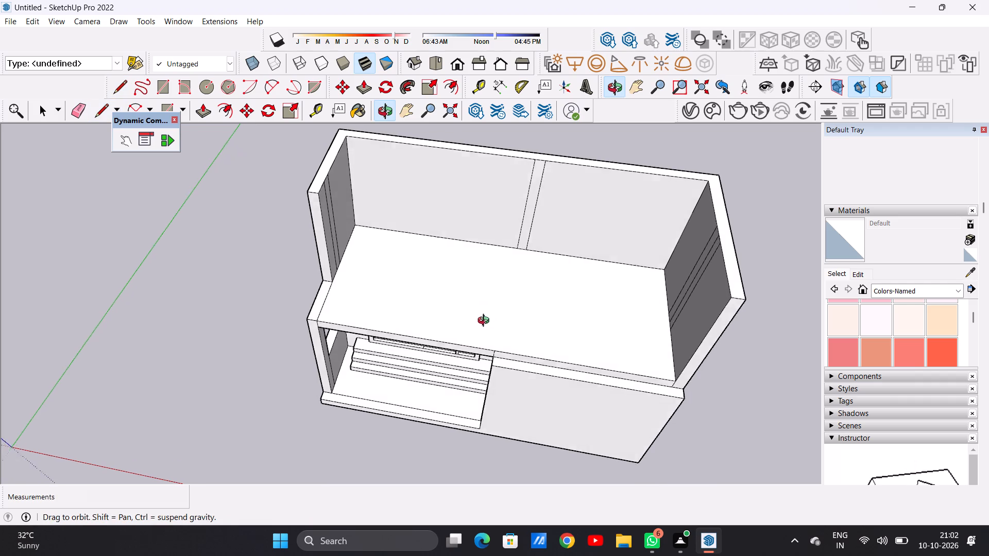
{"action": "middle_click_drag", "start_coordinate": [486, 322], "coordinate": [486, 359]}
{"action": "scroll", "coordinate": [413, 341], "scroll_direction": "up", "scroll_amount": 6}
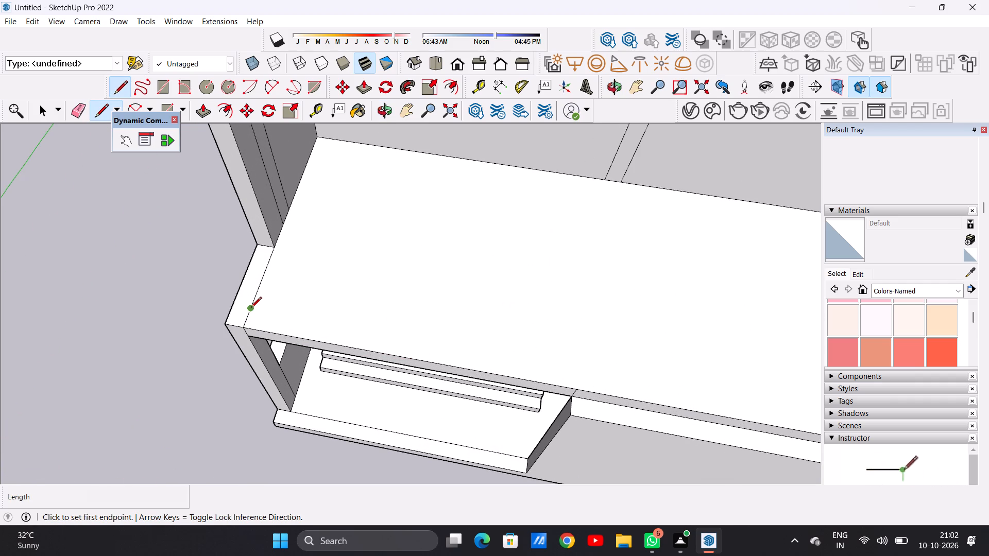
{"action": "left_click", "coordinate": [251, 308]}
{"action": "scroll", "coordinate": [348, 319], "scroll_direction": "down", "scroll_amount": 5}
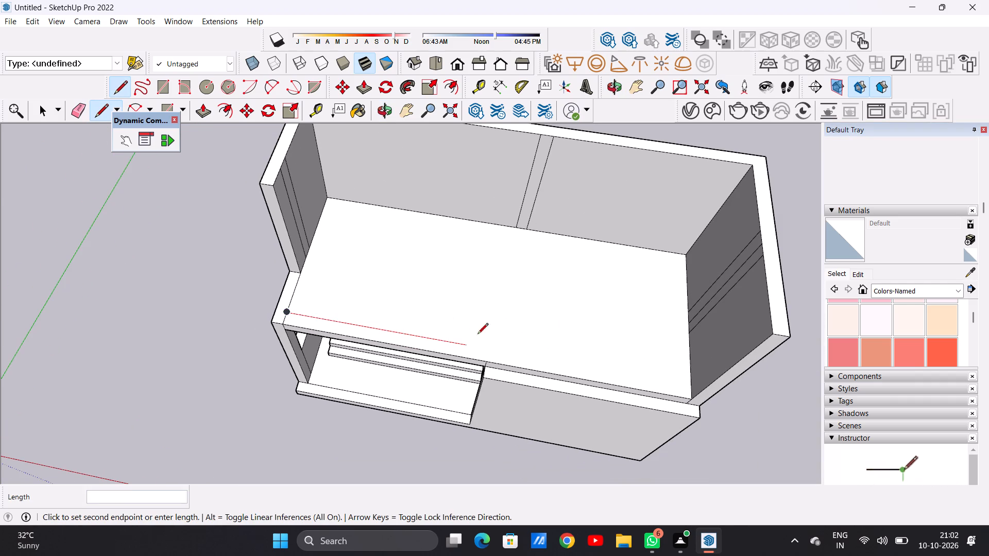
{"action": "left_click", "coordinate": [693, 385]}
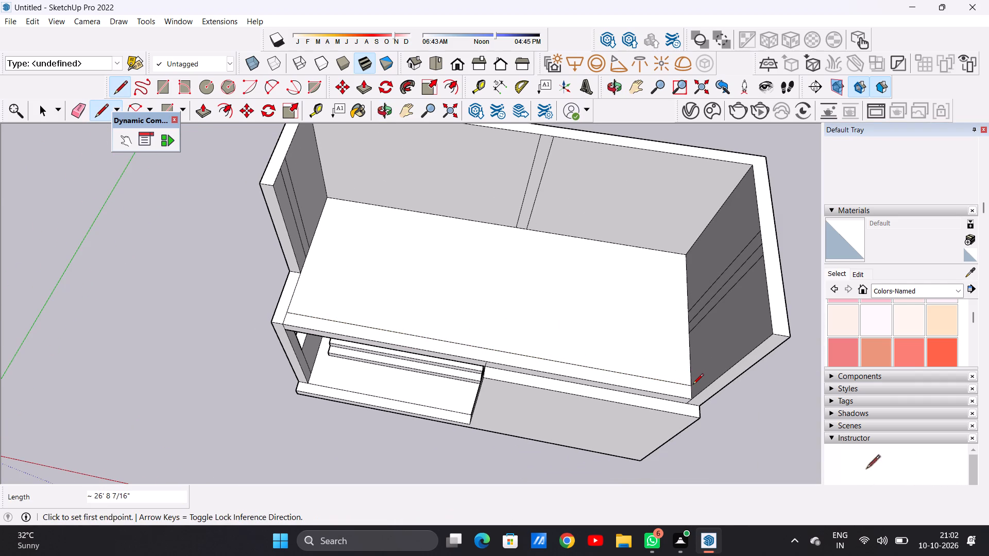
{"action": "key", "text": "space"}
Erase the short edge between the side ledge and the front strip at the entrance corner, merging them into one face.
{"action": "scroll", "coordinate": [306, 305], "scroll_direction": "down", "scroll_amount": 5}
{"action": "middle_click_drag", "start_coordinate": [315, 317], "coordinate": [328, 277]}
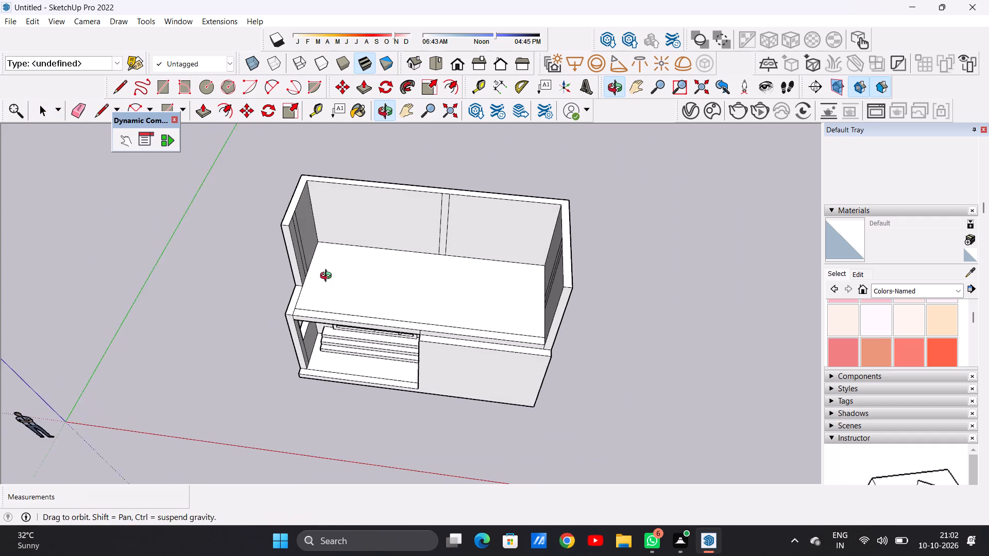
{"action": "middle_click_drag", "start_coordinate": [328, 277], "coordinate": [323, 264]}
{"action": "scroll", "coordinate": [292, 303], "scroll_direction": "up", "scroll_amount": 12}
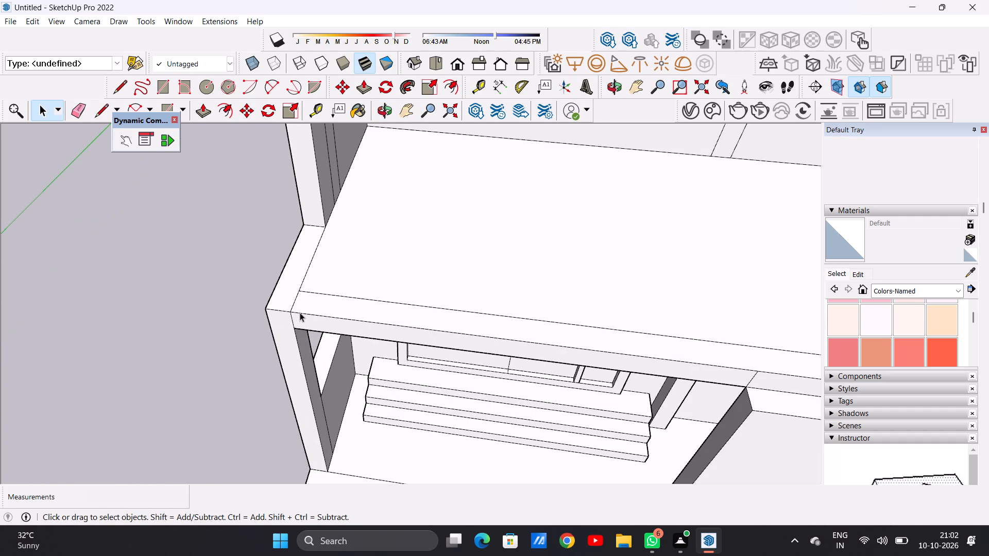
{"action": "key", "text": "e"}
{"action": "scroll", "coordinate": [299, 310], "scroll_direction": "up", "scroll_amount": 5}
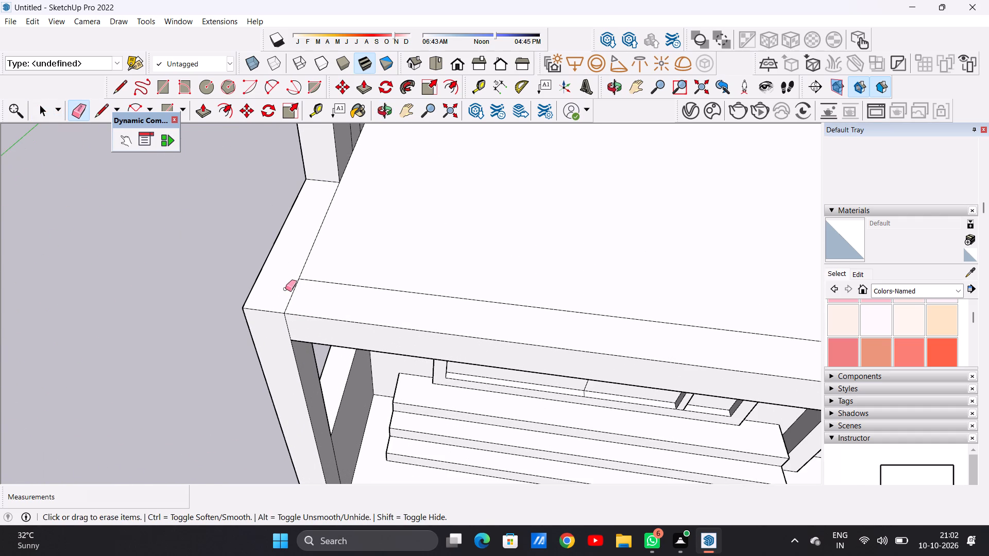
{"action": "left_click_drag", "start_coordinate": [285, 289], "coordinate": [317, 291]}
{"action": "key", "text": "space"}
Examine the merged side ledge and front strip around the first-floor slab from several angles.
{"action": "scroll", "coordinate": [312, 312], "scroll_direction": "down", "scroll_amount": 3}
{"action": "scroll", "coordinate": [315, 314], "scroll_direction": "up", "scroll_amount": 1}
{"action": "scroll", "coordinate": [316, 314], "scroll_direction": "down", "scroll_amount": 16}
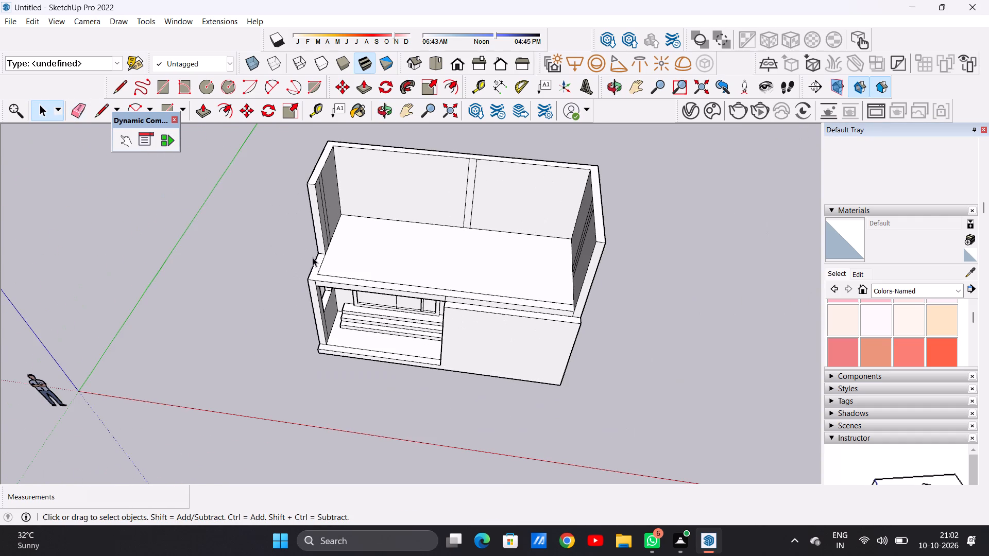
{"action": "scroll", "coordinate": [563, 298], "scroll_direction": "up", "scroll_amount": 8}
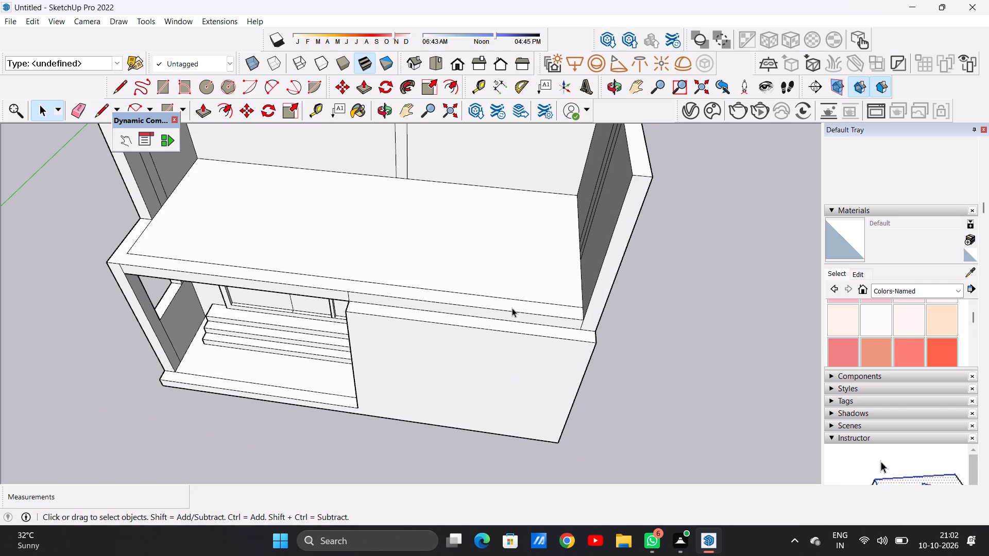
{"action": "middle_click_drag", "start_coordinate": [403, 268], "coordinate": [422, 298]}
{"action": "scroll", "coordinate": [423, 296], "scroll_direction": "down", "scroll_amount": 17}
{"action": "scroll", "coordinate": [365, 277], "scroll_direction": "up", "scroll_amount": 7}
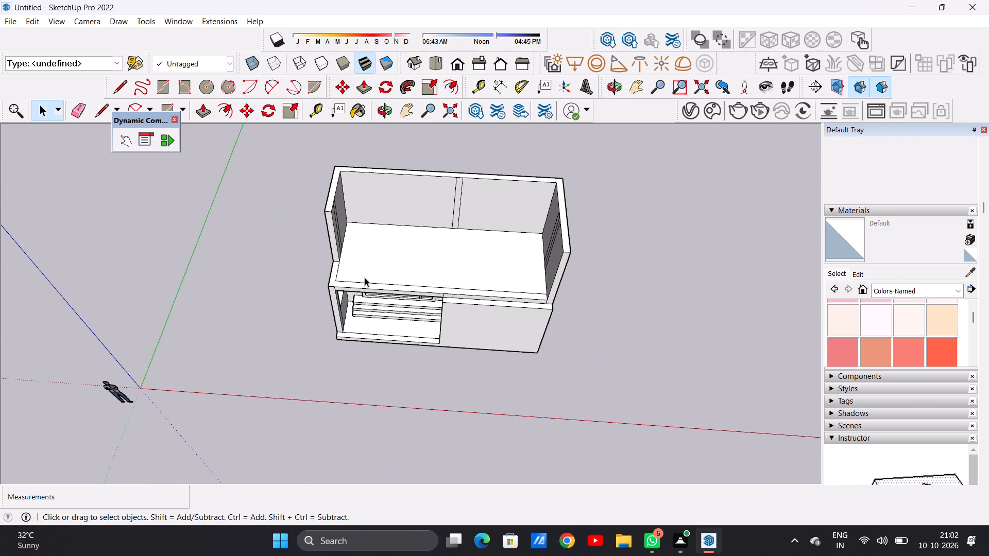
{"action": "middle_click_drag", "start_coordinate": [364, 271], "coordinate": [350, 276]}
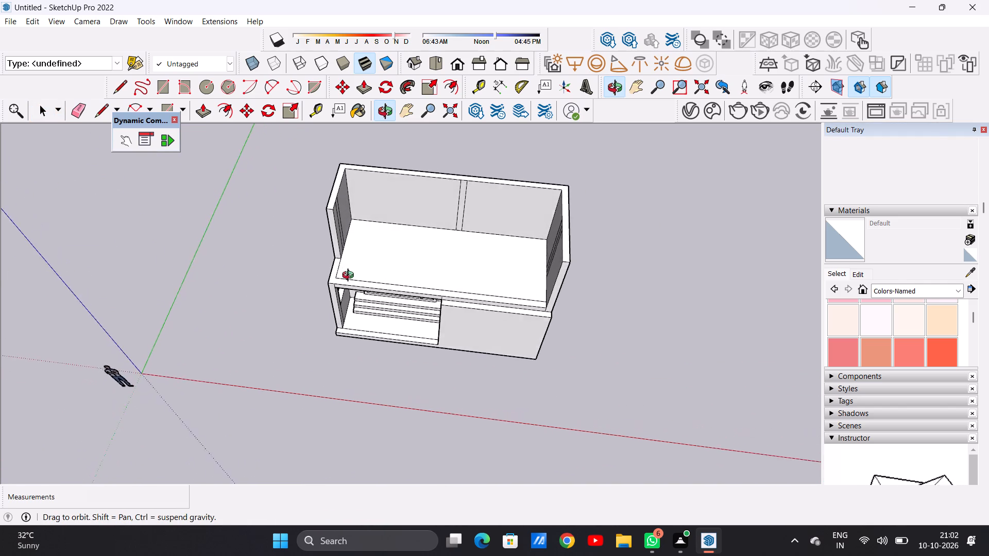
{"action": "middle_click_drag", "start_coordinate": [350, 276], "coordinate": [361, 296]}
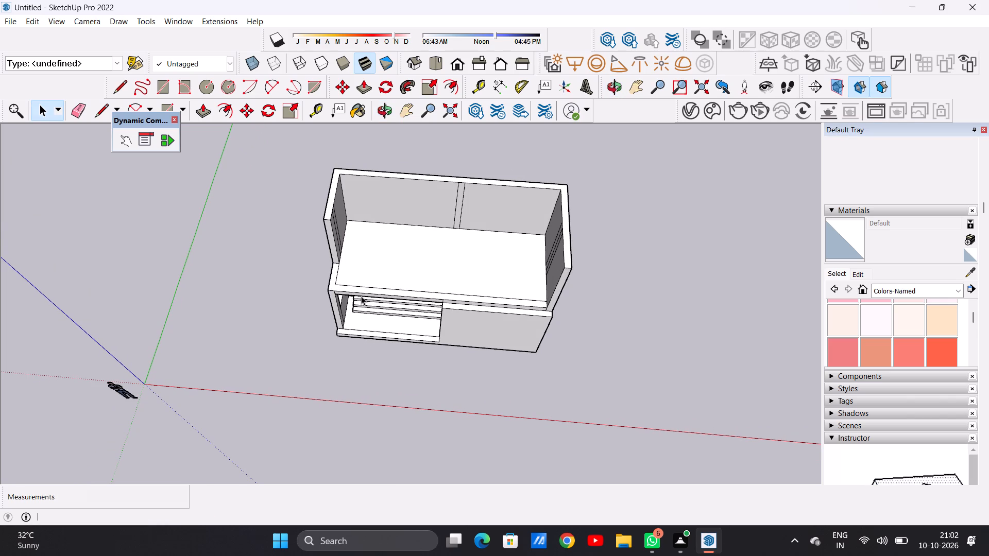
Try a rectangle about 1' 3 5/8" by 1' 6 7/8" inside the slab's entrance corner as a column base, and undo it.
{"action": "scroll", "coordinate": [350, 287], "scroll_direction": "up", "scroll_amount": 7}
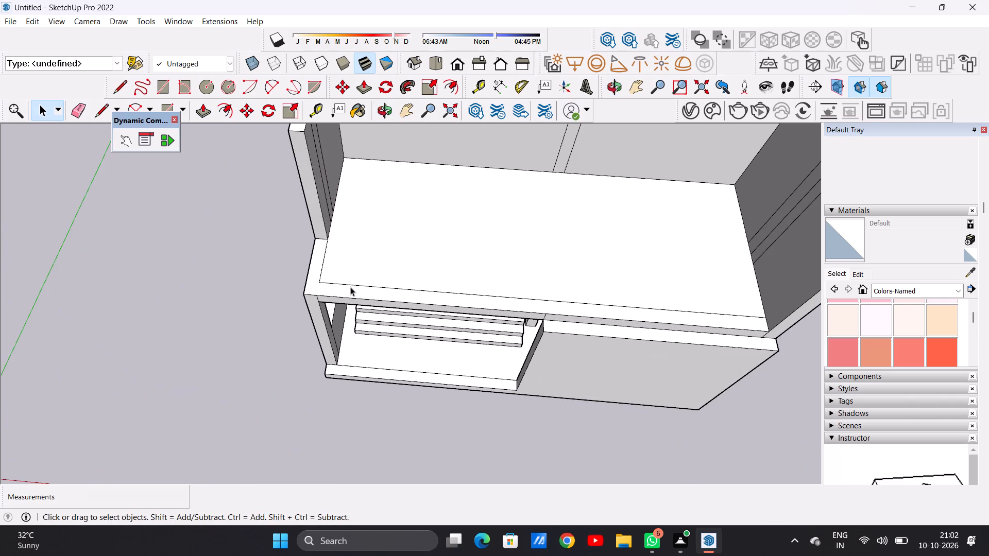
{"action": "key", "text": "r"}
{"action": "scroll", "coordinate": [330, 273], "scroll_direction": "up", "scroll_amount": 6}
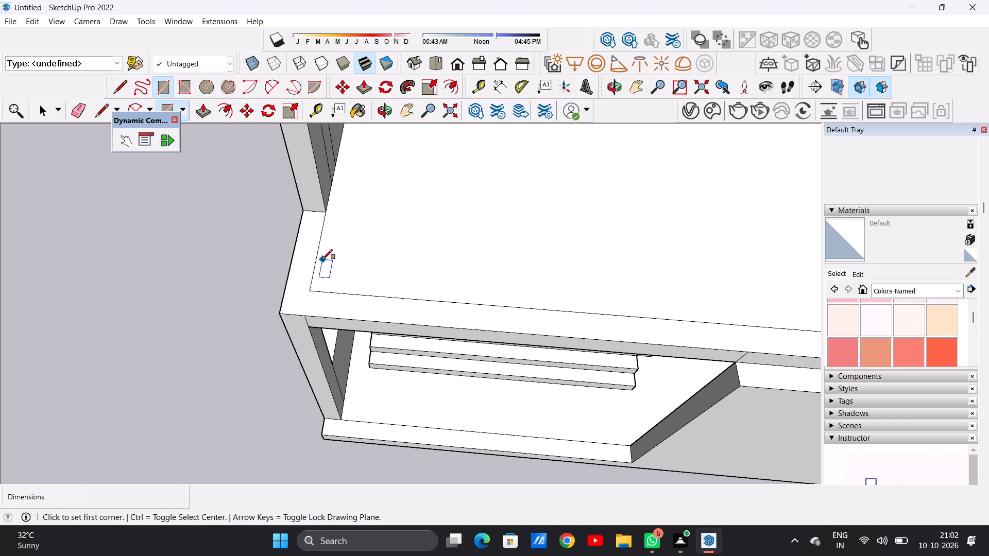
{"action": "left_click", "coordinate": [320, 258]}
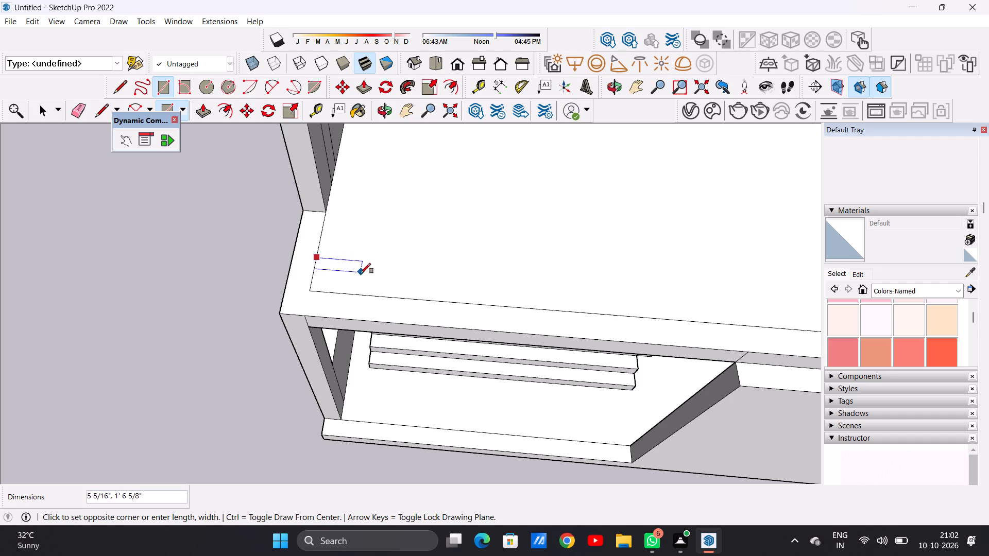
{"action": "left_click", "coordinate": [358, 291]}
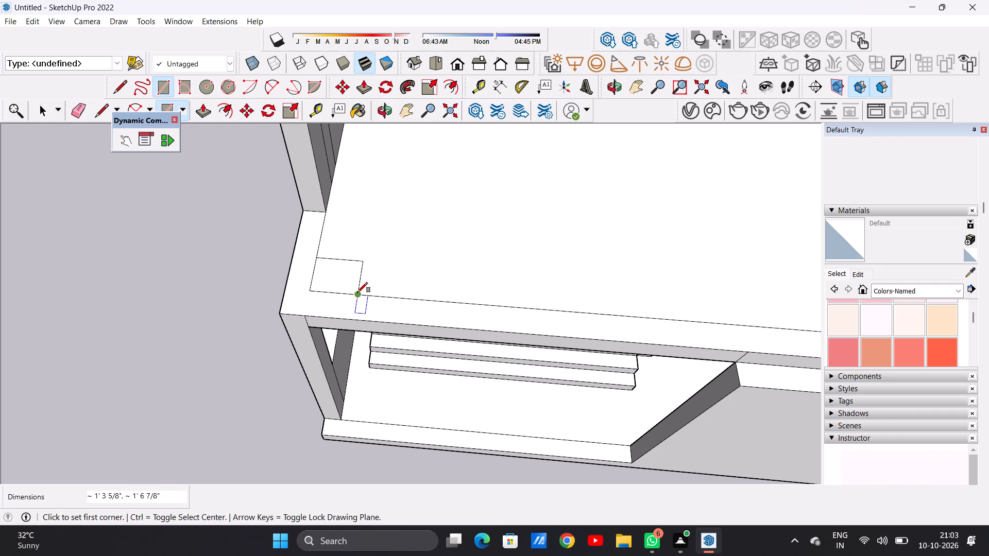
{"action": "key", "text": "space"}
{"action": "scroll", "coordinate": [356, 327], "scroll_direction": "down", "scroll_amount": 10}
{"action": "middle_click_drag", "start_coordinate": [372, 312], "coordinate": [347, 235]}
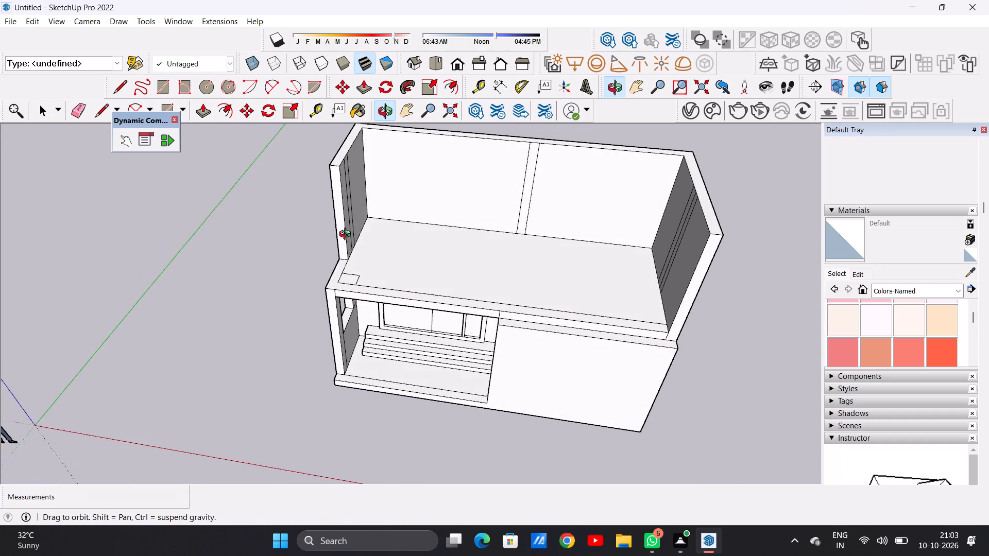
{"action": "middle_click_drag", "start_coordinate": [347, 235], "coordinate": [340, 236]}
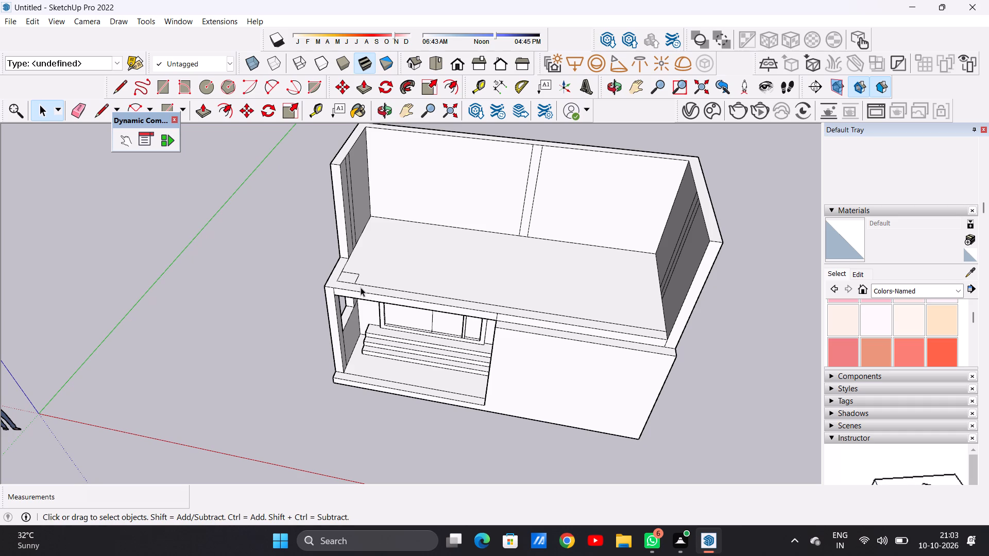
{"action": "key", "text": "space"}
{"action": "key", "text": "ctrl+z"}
Examine the first-floor slab's entrance corner and the front elevation below it for the column position.
{"action": "middle_click_drag", "start_coordinate": [318, 291], "coordinate": [459, 291]}
{"action": "scroll", "coordinate": [349, 312], "scroll_direction": "up", "scroll_amount": 9}
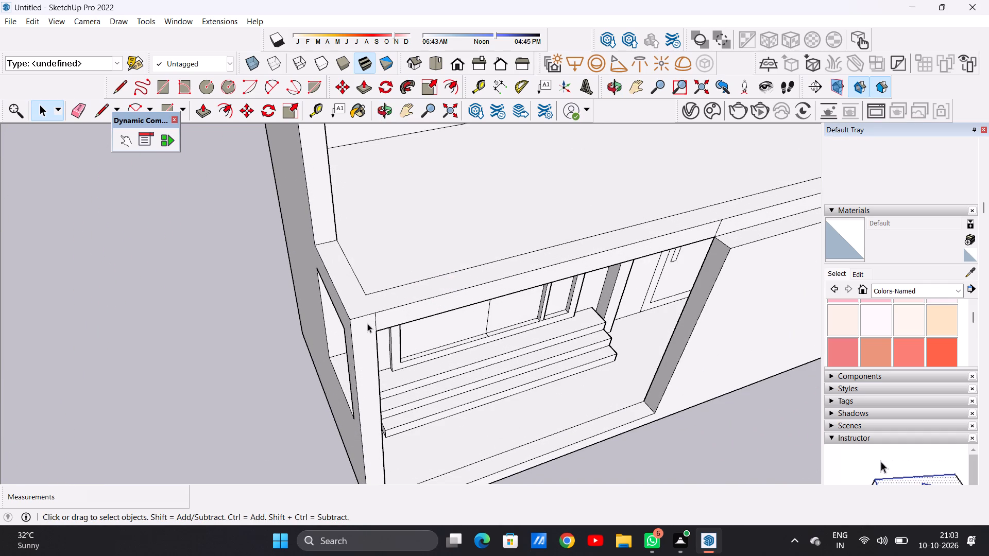
{"action": "scroll", "coordinate": [367, 323], "scroll_direction": "down", "scroll_amount": 9}
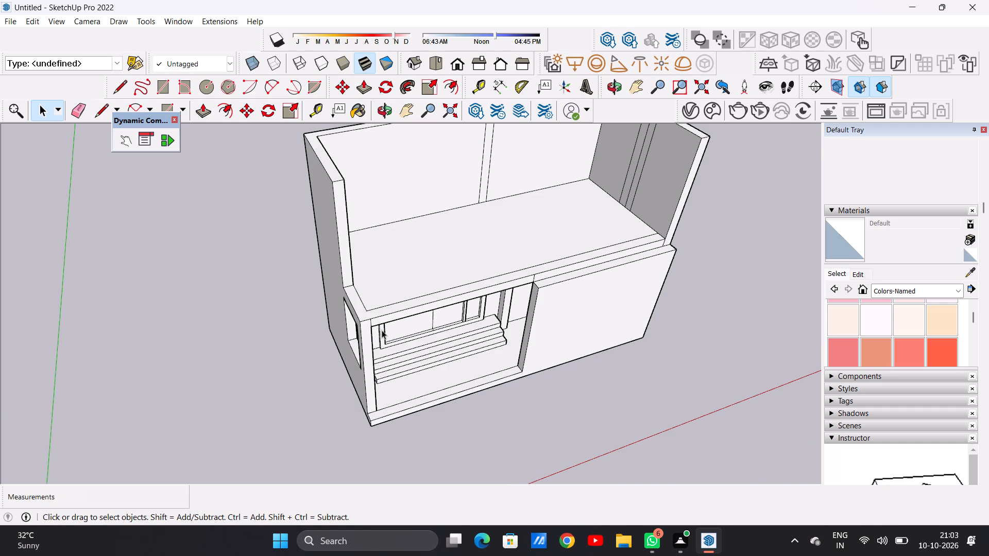
{"action": "middle_click_drag", "start_coordinate": [381, 329], "coordinate": [310, 223]}
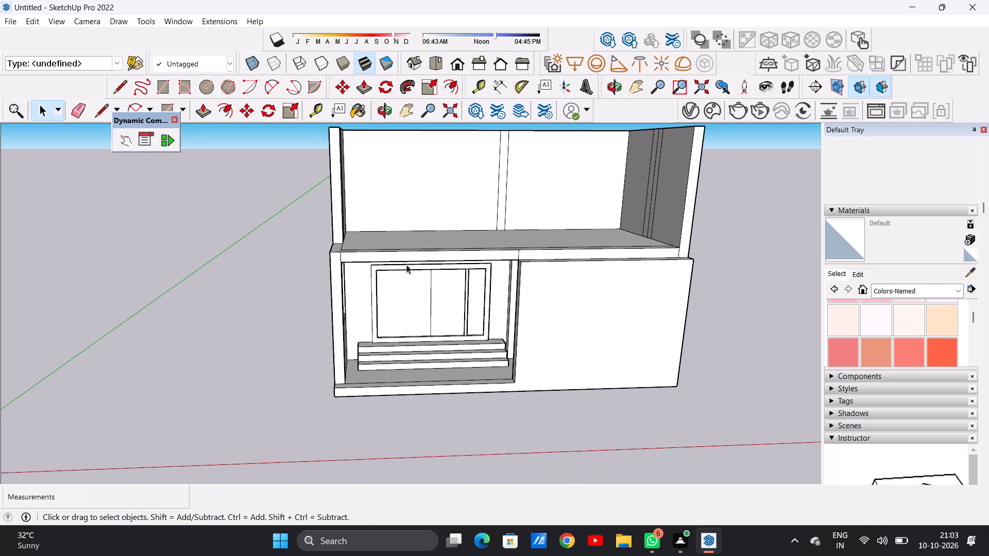
{"action": "middle_click_drag", "start_coordinate": [480, 311], "coordinate": [396, 347]}
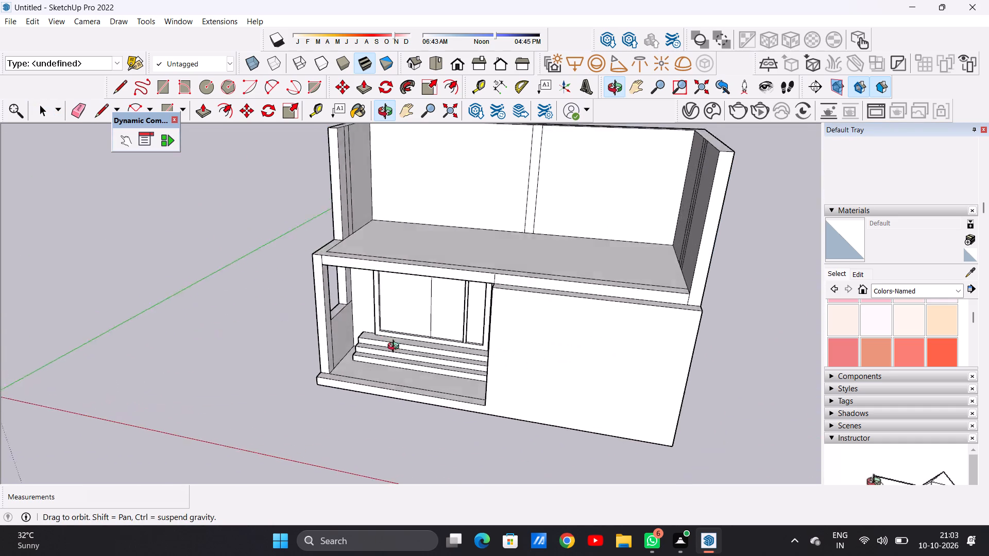
{"action": "middle_click_drag", "start_coordinate": [396, 347], "coordinate": [468, 410]}
{"action": "scroll", "coordinate": [359, 286], "scroll_direction": "up", "scroll_amount": 4}
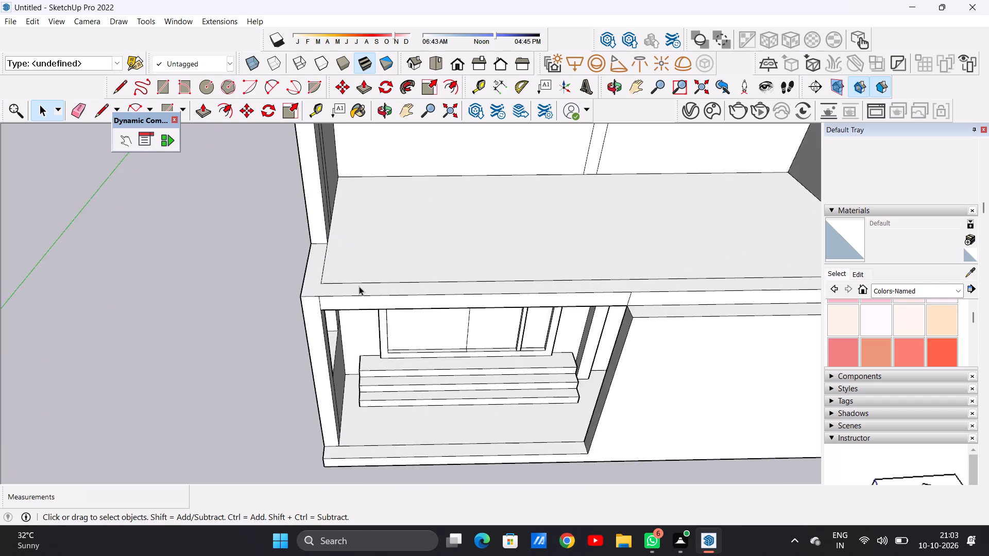
{"action": "scroll", "coordinate": [359, 286], "scroll_direction": "up", "scroll_amount": 2}
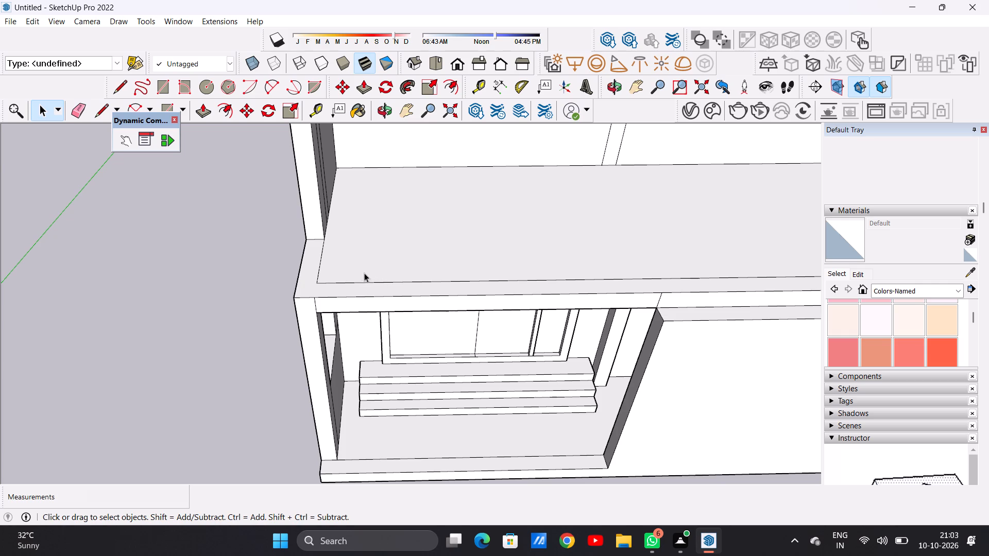
Draw a circle of about 7 9/16" radius on the first-floor slab, just inside the entrance corner.
{"action": "middle_click_drag", "start_coordinate": [350, 264], "coordinate": [316, 315]}
{"action": "middle_click_drag", "start_coordinate": [388, 252], "coordinate": [393, 340]}
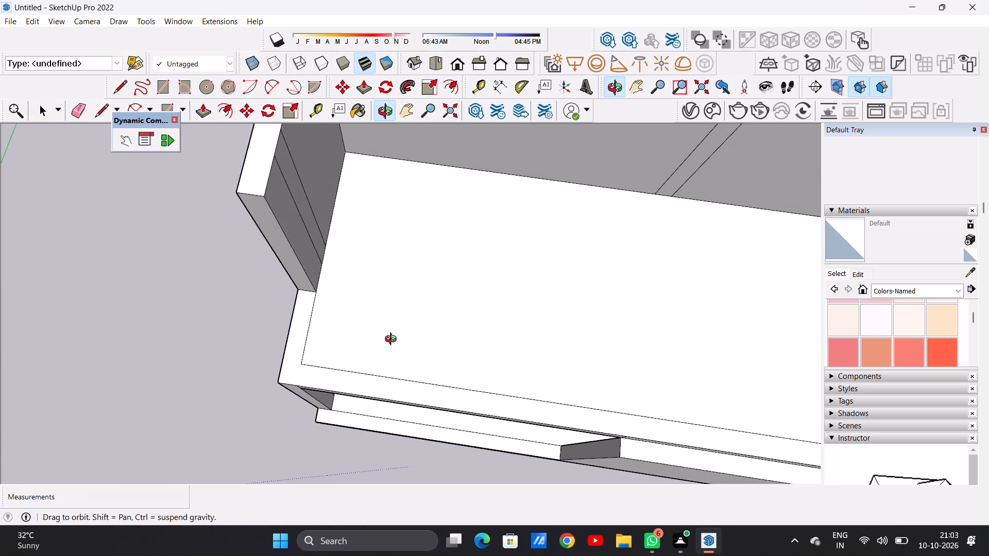
{"action": "middle_click_drag", "start_coordinate": [393, 340], "coordinate": [395, 342]}
{"action": "key", "text": "c"}
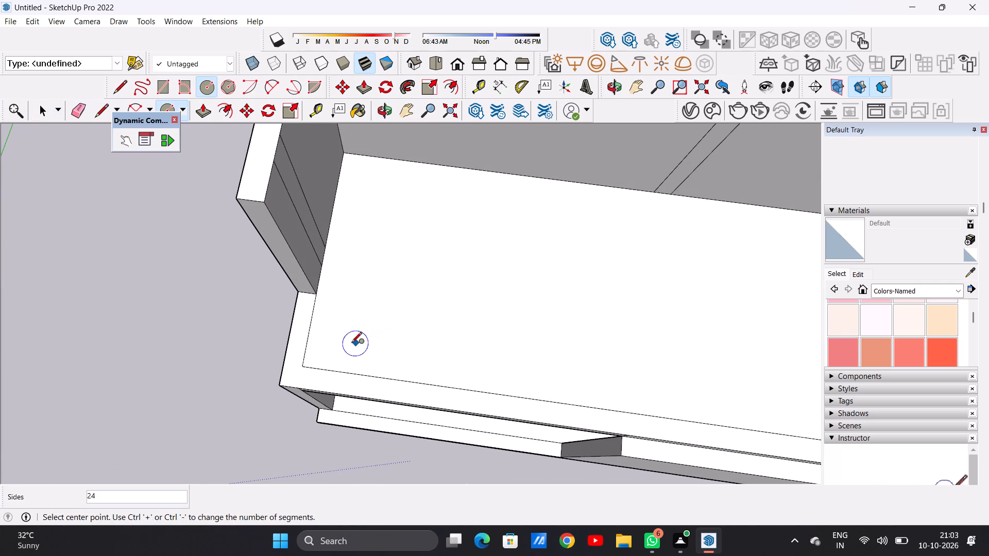
{"action": "left_click", "coordinate": [326, 351]}
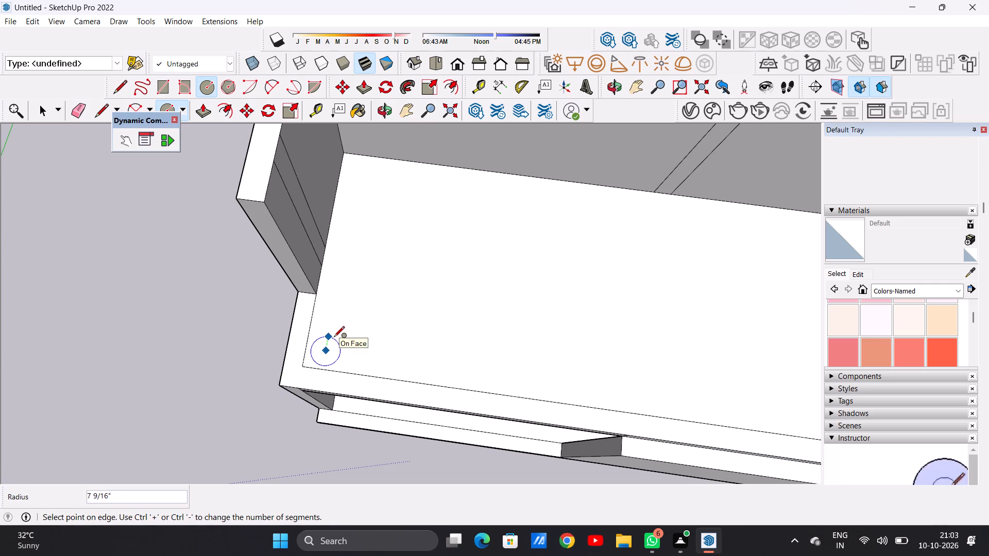
{"action": "left_click", "coordinate": [334, 338]}
{"action": "key", "text": "space"}
Push/Pull the corner circle up 9' 2 9/16", level with the top of the side wall, to form a round column.
{"action": "scroll", "coordinate": [323, 371], "scroll_direction": "down", "scroll_amount": 9}
{"action": "middle_click_drag", "start_coordinate": [347, 366], "coordinate": [336, 329]}
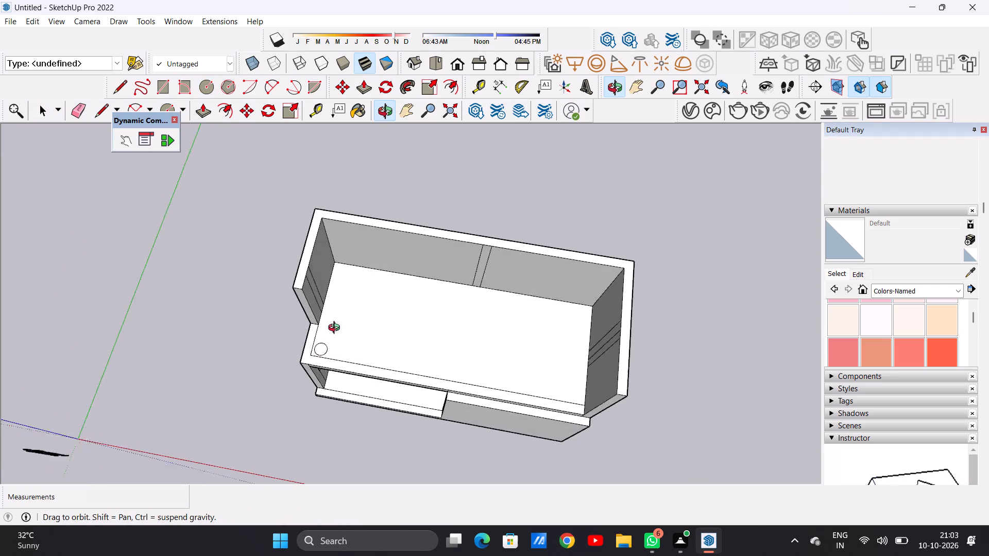
{"action": "middle_click_drag", "start_coordinate": [336, 329], "coordinate": [338, 278]}
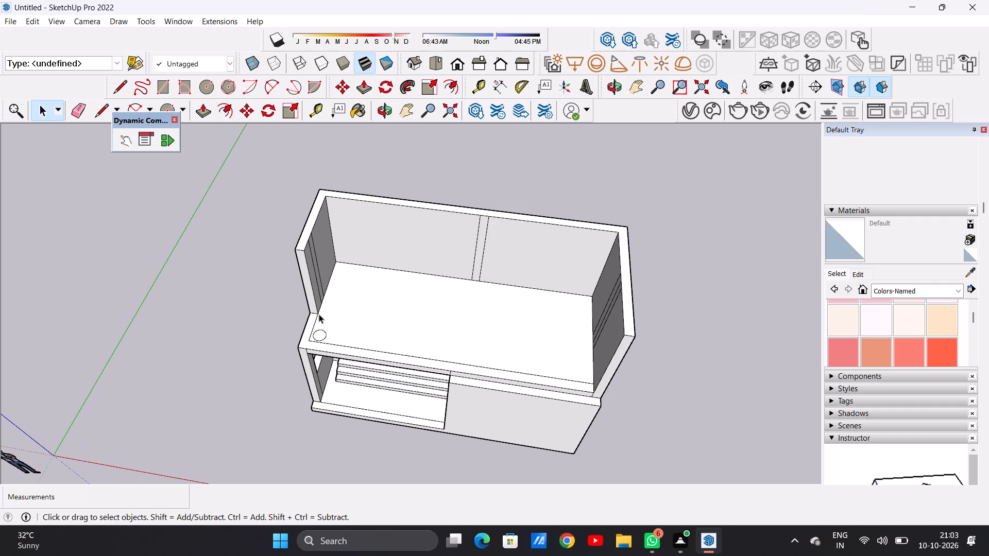
{"action": "scroll", "coordinate": [319, 314], "scroll_direction": "up", "scroll_amount": 5}
{"action": "key", "text": "p"}
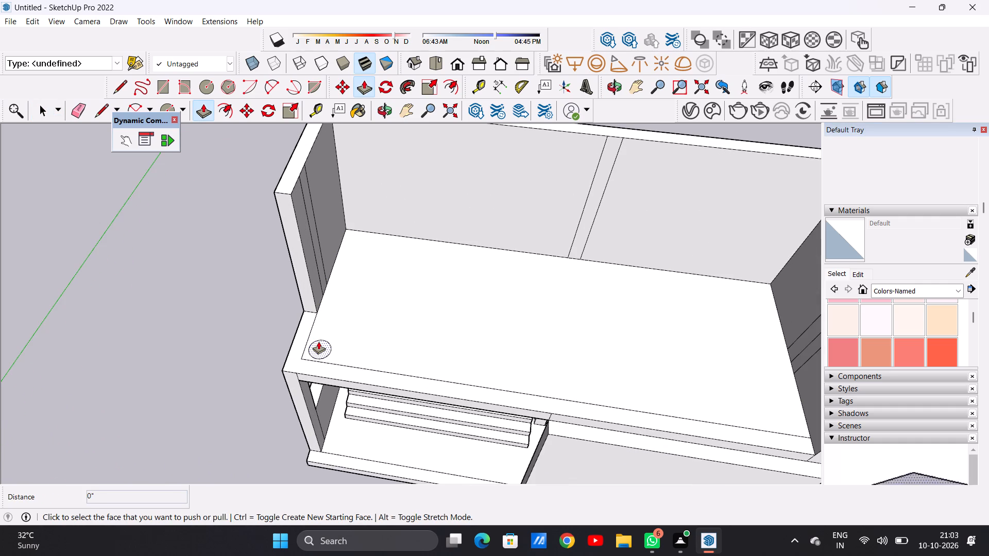
{"action": "left_click", "coordinate": [318, 341]}
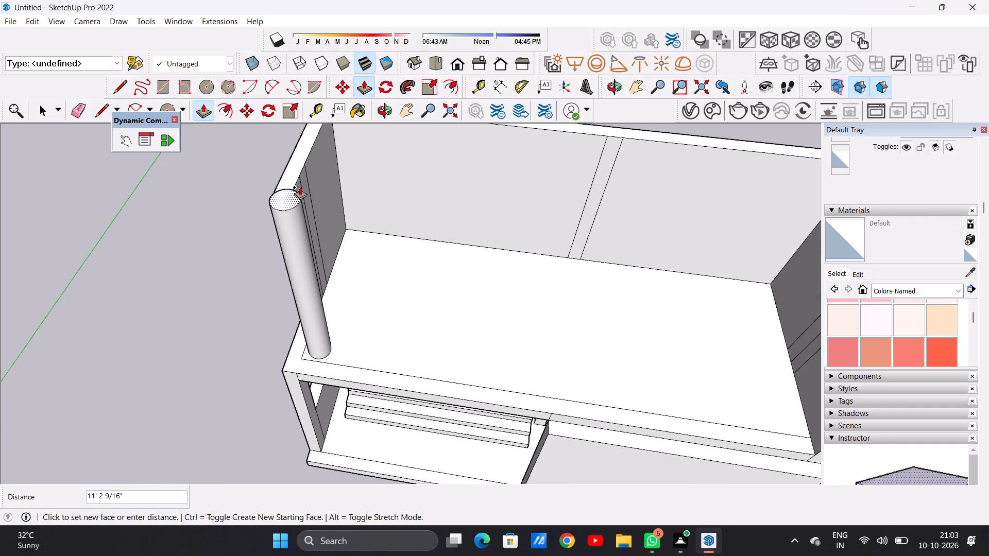
{"action": "middle_click_drag", "start_coordinate": [269, 209], "coordinate": [404, 195]}
{"action": "left_click", "coordinate": [321, 220]}
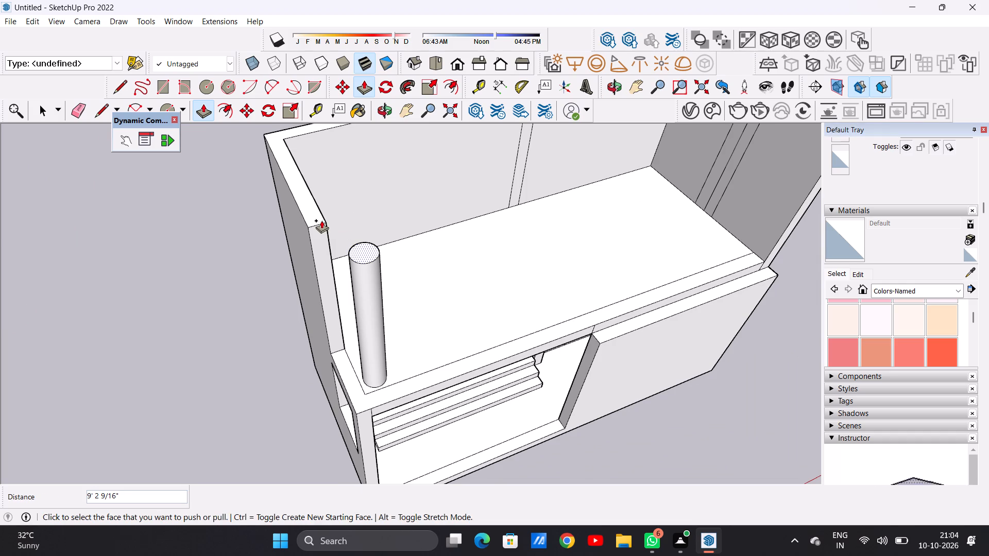
{"action": "key", "text": "space"}
Examine the round column and the open first floor from the front and from above.
{"action": "scroll", "coordinate": [353, 276], "scroll_direction": "down", "scroll_amount": 11}
{"action": "middle_click_drag", "start_coordinate": [383, 299], "coordinate": [301, 196]}
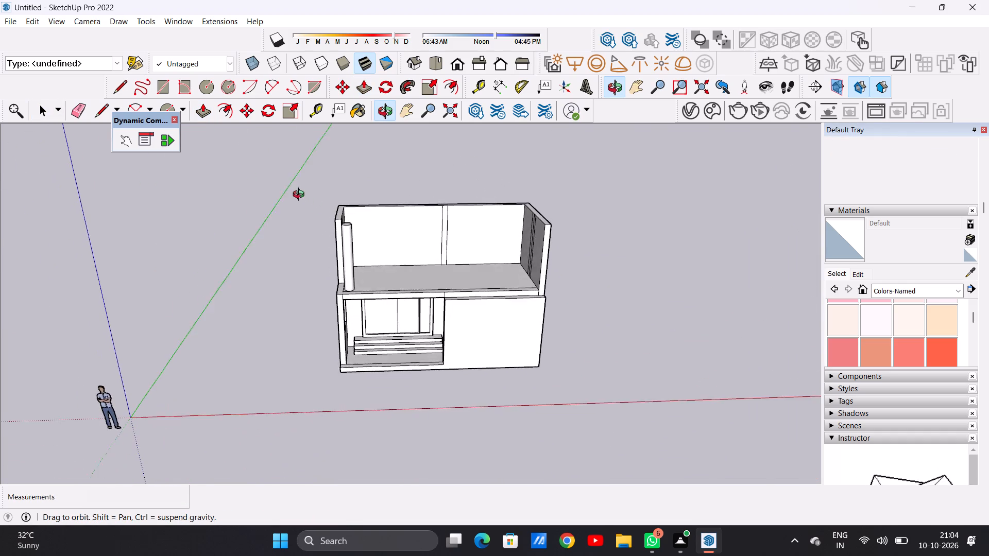
{"action": "middle_click_drag", "start_coordinate": [301, 196], "coordinate": [288, 193]}
{"action": "scroll", "coordinate": [422, 274], "scroll_direction": "up", "scroll_amount": 6}
{"action": "middle_click_drag", "start_coordinate": [433, 276], "coordinate": [370, 267]}
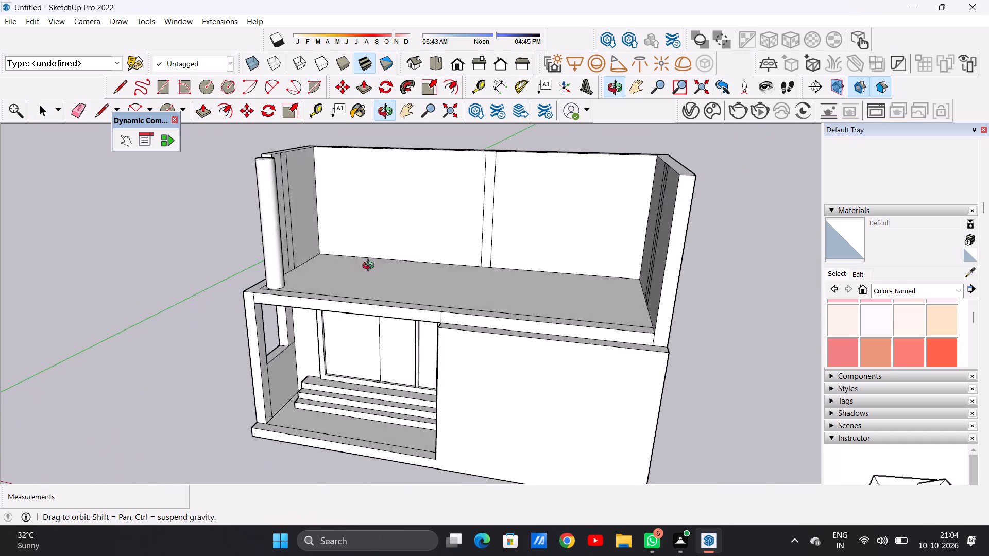
{"action": "middle_click_drag", "start_coordinate": [370, 267], "coordinate": [423, 312]}
{"action": "scroll", "coordinate": [423, 304], "scroll_direction": "down", "scroll_amount": 10}
{"action": "scroll", "coordinate": [445, 281], "scroll_direction": "up", "scroll_amount": 7}
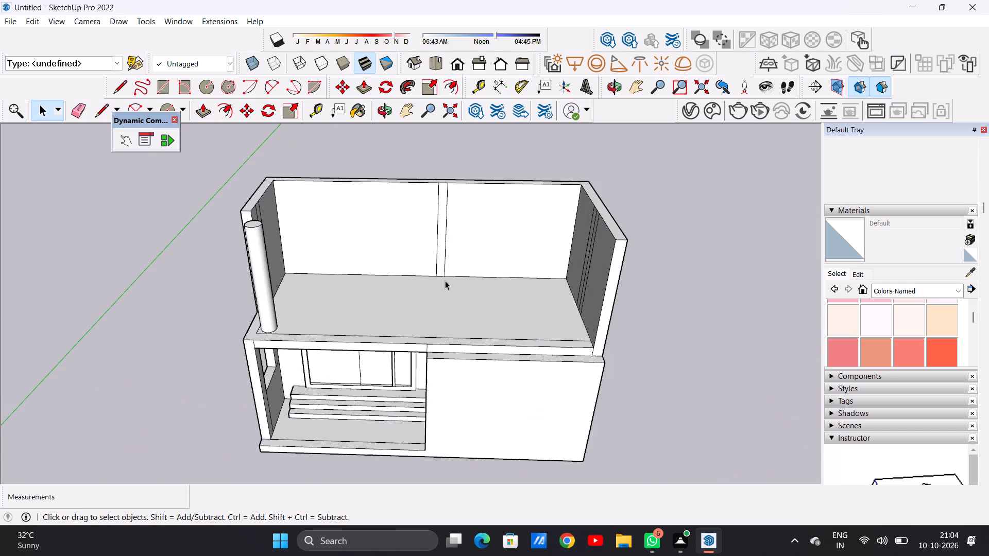
{"action": "middle_click_drag", "start_coordinate": [438, 282], "coordinate": [434, 401]}
{"action": "scroll", "coordinate": [437, 354], "scroll_direction": "up", "scroll_amount": 2}
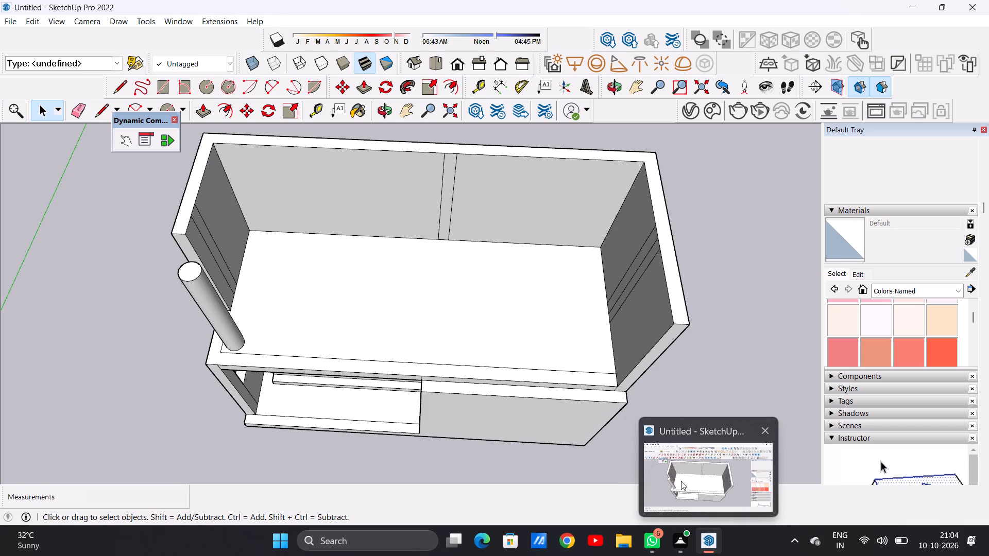
{"action": "left_click", "coordinate": [680, 480]}
Draw a line about 26' 8 7/16" long across the first-floor slab between the side walls, roughly midway back and parallel to the front edge.
{"action": "scroll", "coordinate": [349, 285], "scroll_direction": "up", "scroll_amount": 6}
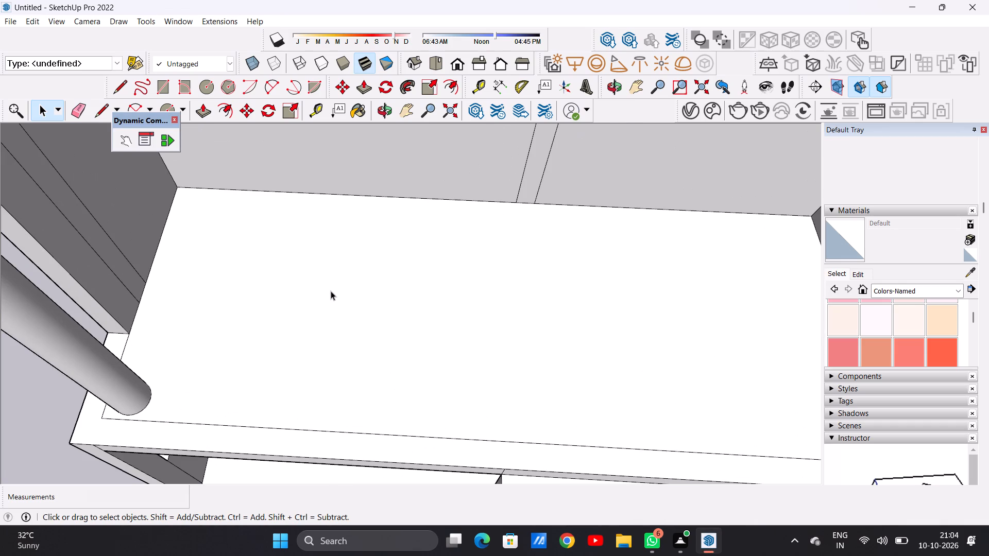
{"action": "key", "text": "l"}
{"action": "left_click", "coordinate": [150, 284]}
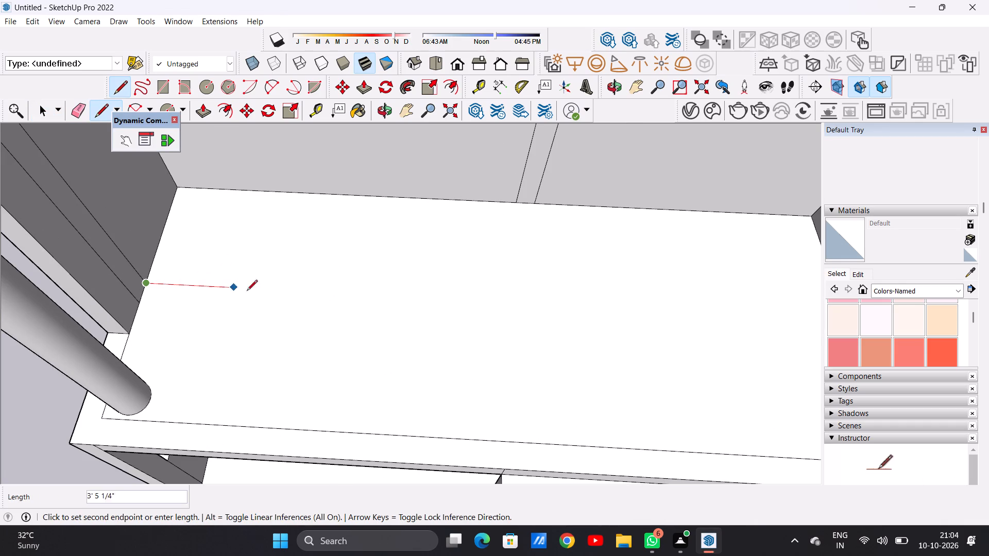
{"action": "scroll", "coordinate": [275, 282], "scroll_direction": "down", "scroll_amount": 6}
{"action": "scroll", "coordinate": [574, 297], "scroll_direction": "up", "scroll_amount": 4}
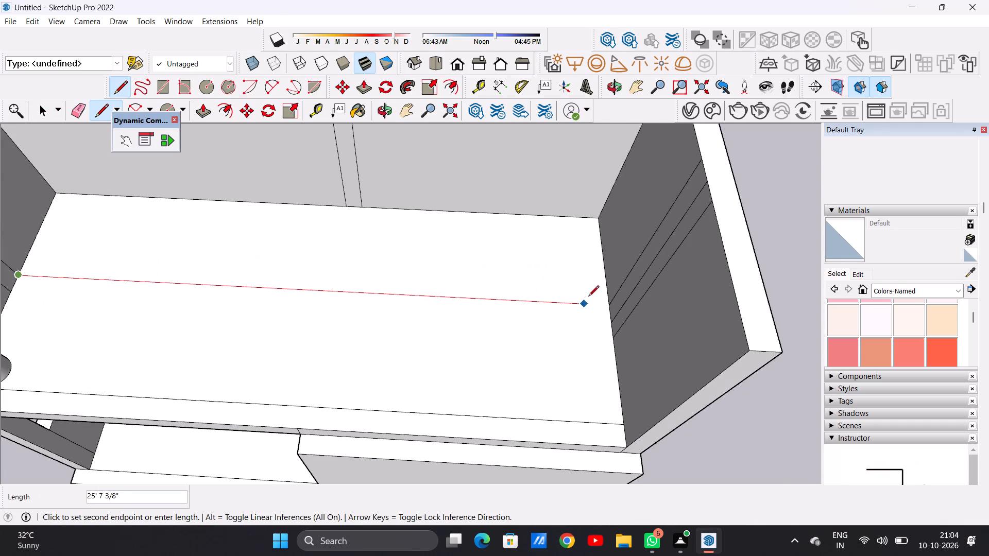
{"action": "left_click", "coordinate": [611, 305]}
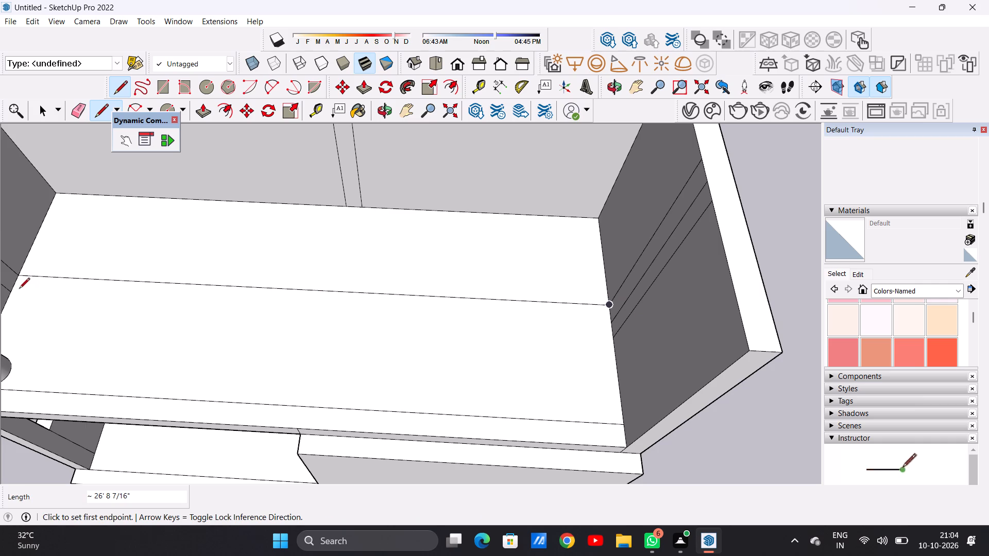
Draw a second line about 26' 8 7/16" long across the first-floor slab, parallel to and just in front of the first line.
{"action": "left_click", "coordinate": [10, 292]}
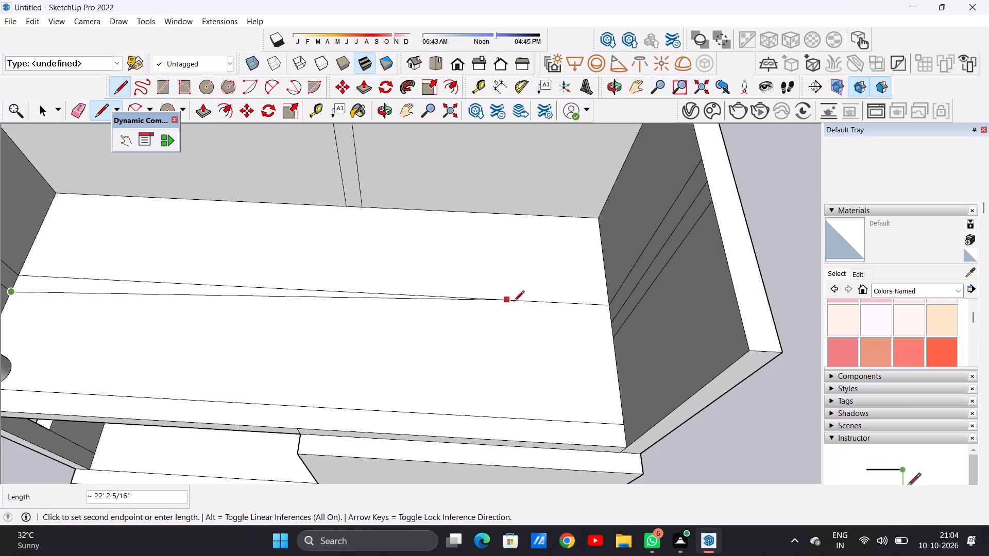
{"action": "left_click", "coordinate": [613, 323]}
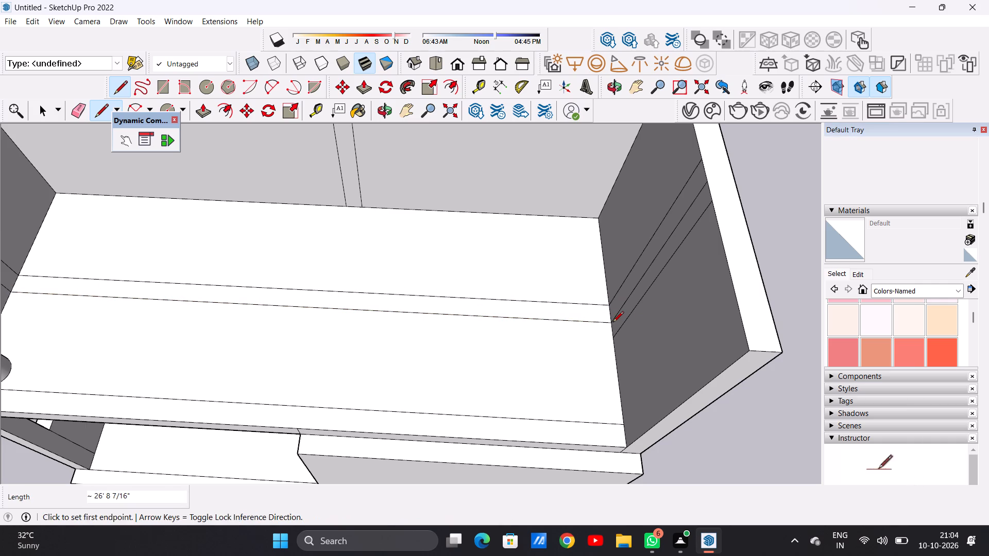
{"action": "key", "text": "space"}
Examine the first-floor slab, side walls and round corner column from the front and both sides.
{"action": "scroll", "coordinate": [414, 337], "scroll_direction": "down", "scroll_amount": 13}
{"action": "middle_click_drag", "start_coordinate": [371, 334], "coordinate": [351, 277]}
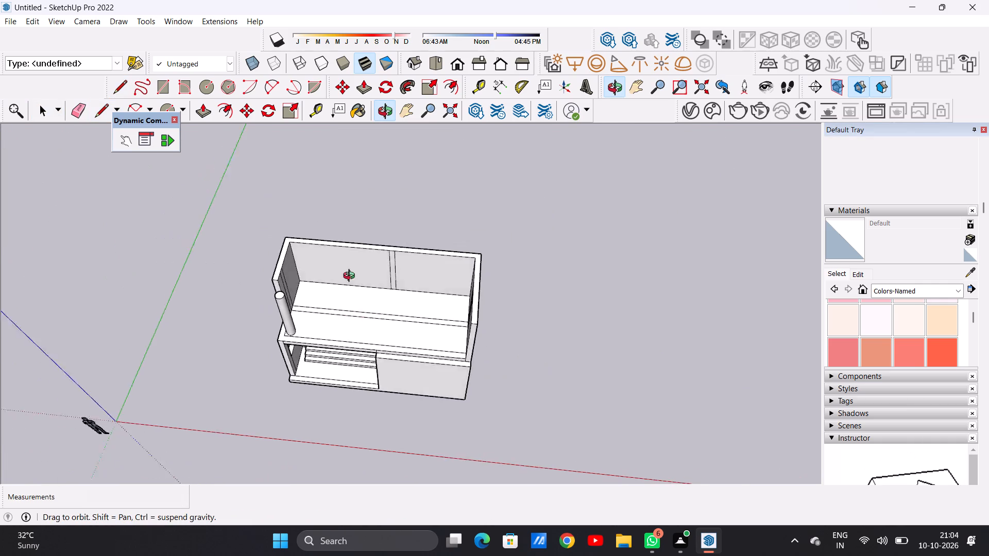
{"action": "middle_click_drag", "start_coordinate": [351, 277], "coordinate": [537, 226]}
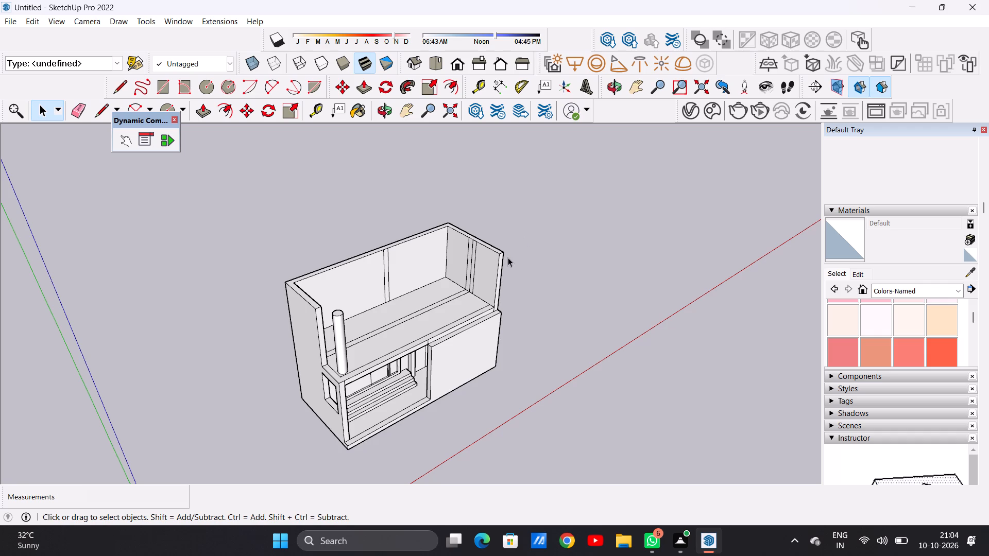
{"action": "middle_click_drag", "start_coordinate": [412, 316], "coordinate": [191, 300]}
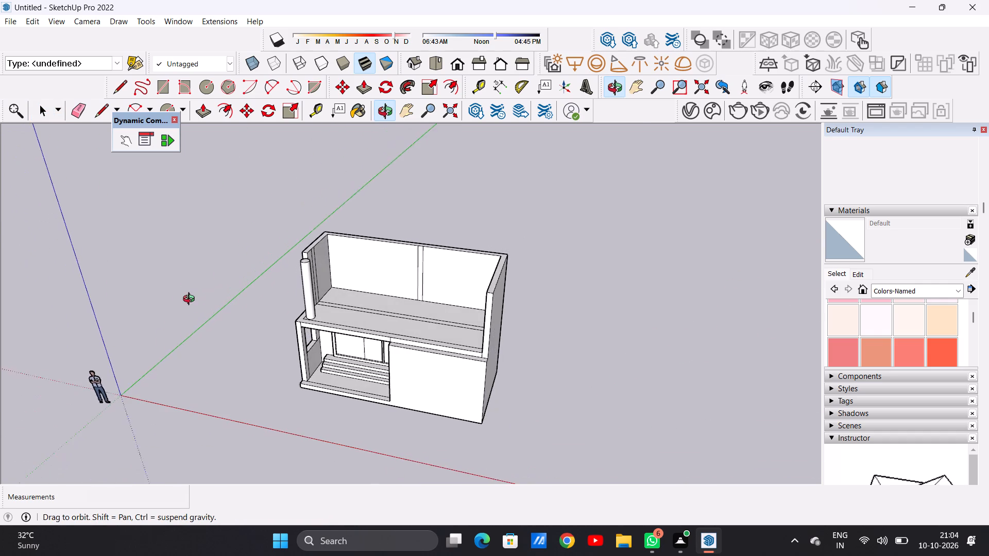
{"action": "middle_click_drag", "start_coordinate": [191, 300], "coordinate": [181, 300]}
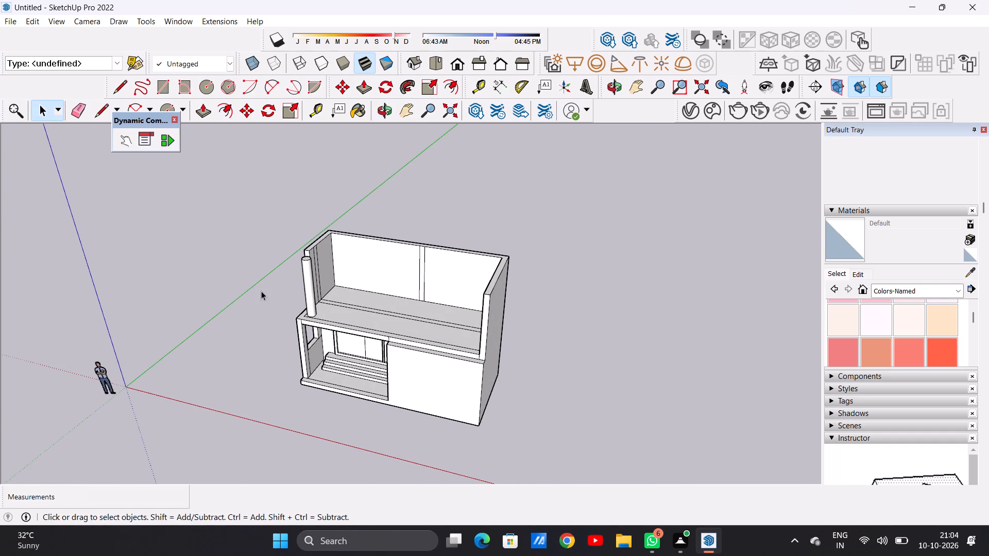
{"action": "scroll", "coordinate": [305, 274], "scroll_direction": "up", "scroll_amount": 4}
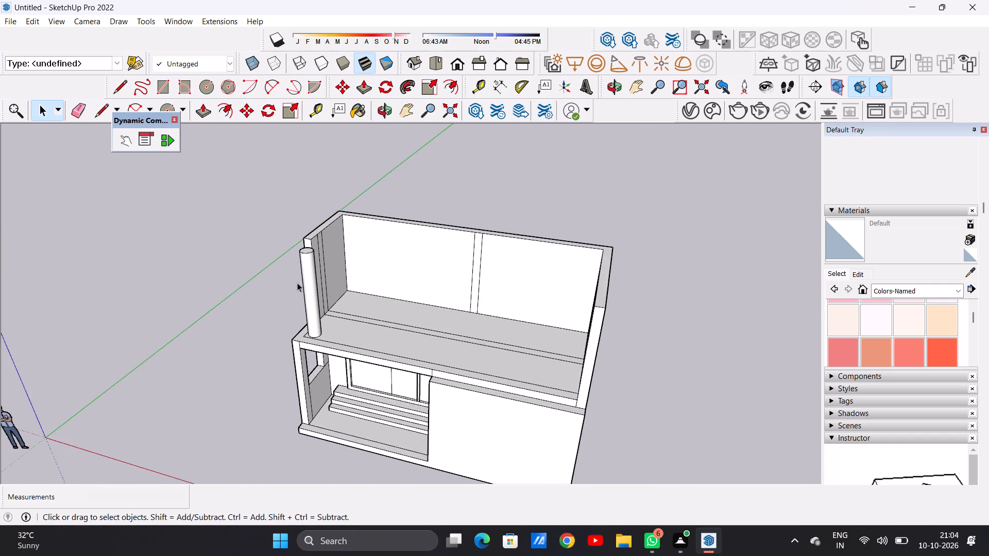
{"action": "middle_click_drag", "start_coordinate": [298, 283], "coordinate": [482, 255]}
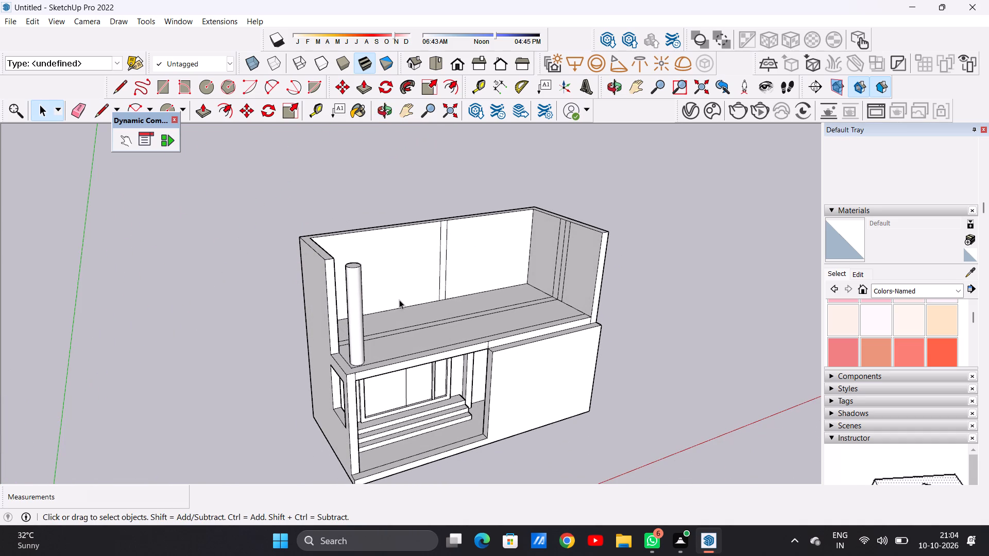
{"action": "scroll", "coordinate": [345, 303], "scroll_direction": "up", "scroll_amount": 1}
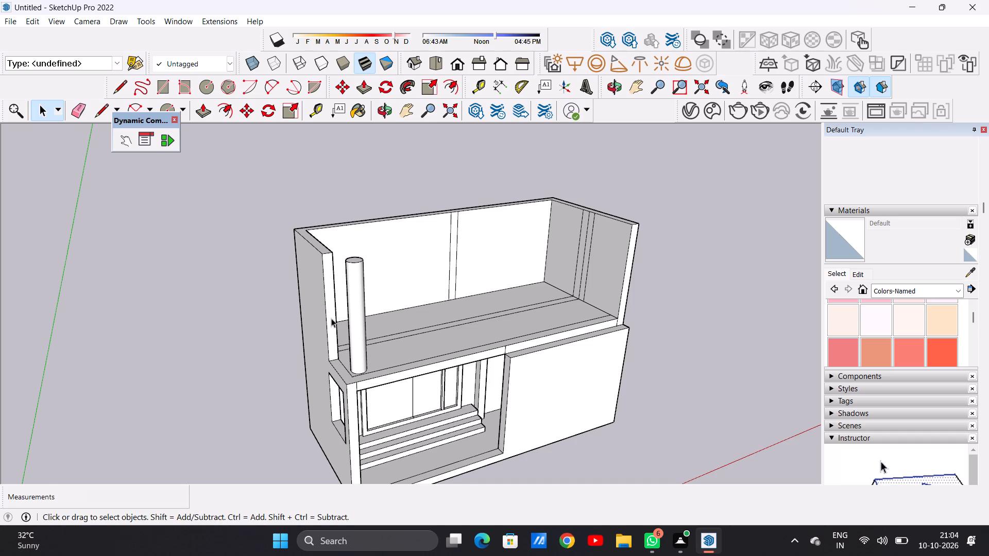
Draw a line about 9 3/4" long across the front end face of the side wall beside the round column, near mid-height.
{"action": "middle_click_drag", "start_coordinate": [331, 318], "coordinate": [420, 328]}
{"action": "scroll", "coordinate": [398, 353], "scroll_direction": "up", "scroll_amount": 5}
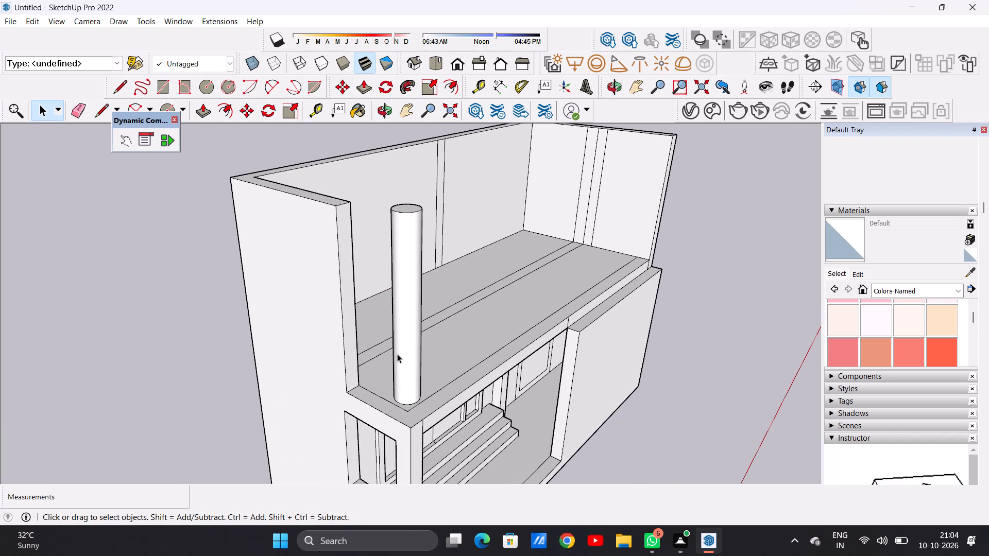
{"action": "middle_click_drag", "start_coordinate": [390, 354], "coordinate": [309, 351]}
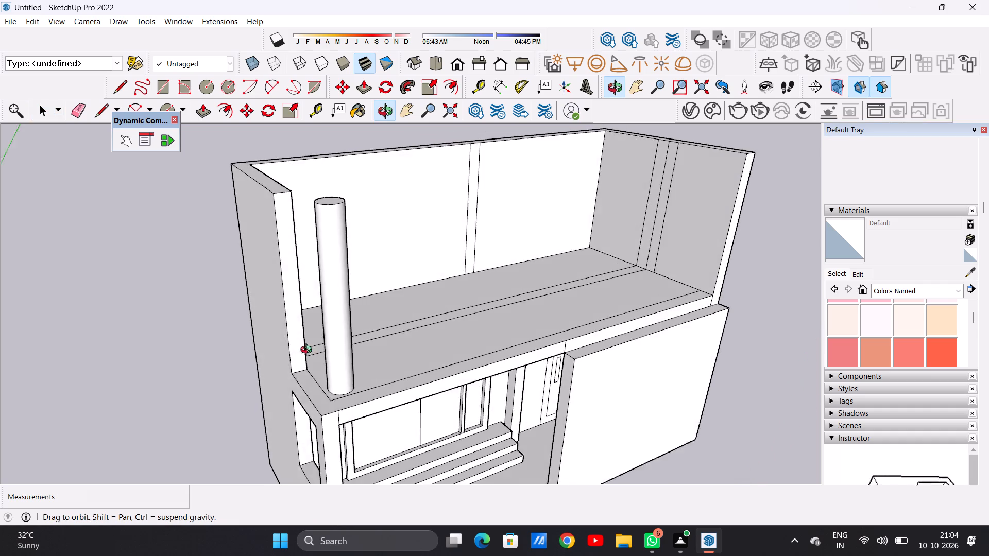
{"action": "middle_click_drag", "start_coordinate": [309, 351], "coordinate": [285, 342]}
{"action": "scroll", "coordinate": [288, 308], "scroll_direction": "up", "scroll_amount": 1}
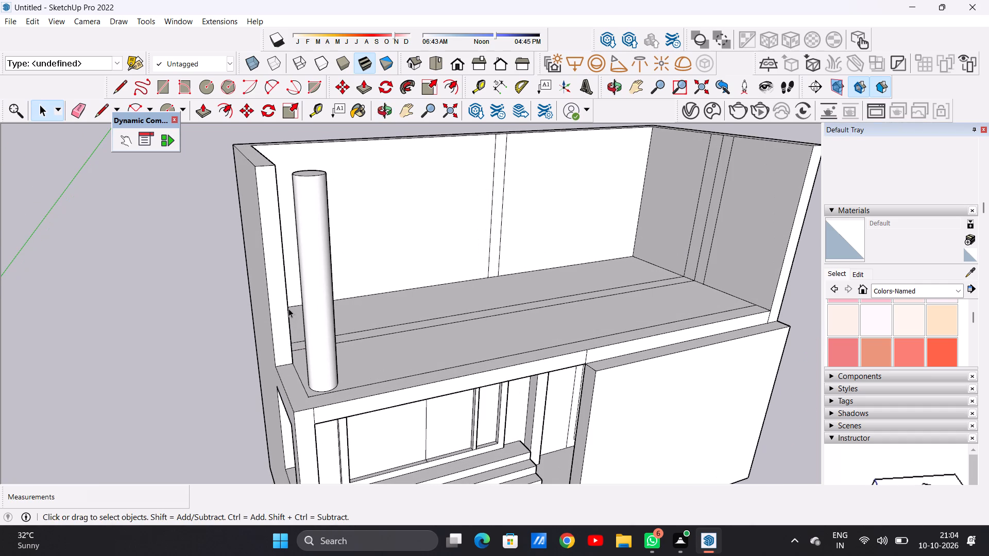
{"action": "key", "text": "l"}
{"action": "scroll", "coordinate": [276, 291], "scroll_direction": "up", "scroll_amount": 4}
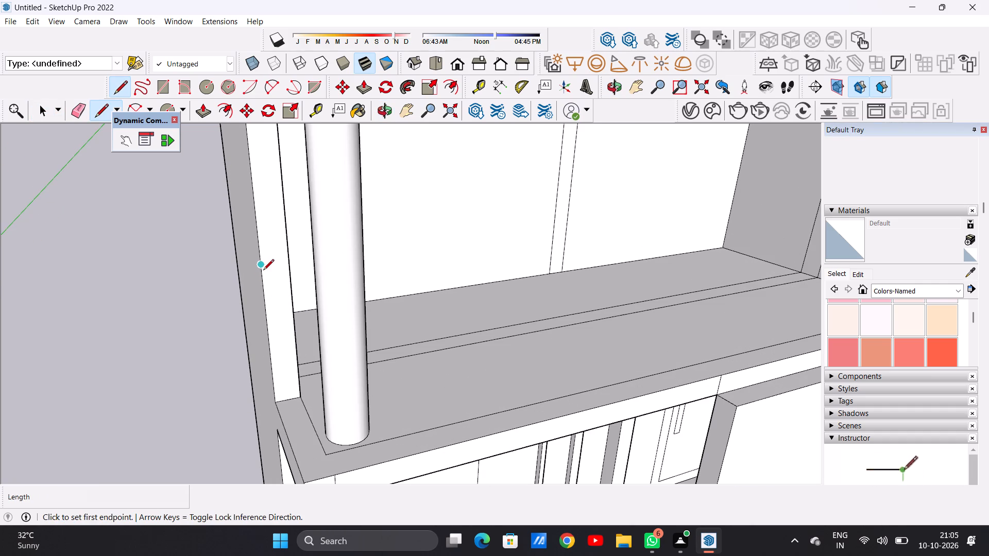
{"action": "left_click", "coordinate": [262, 266]}
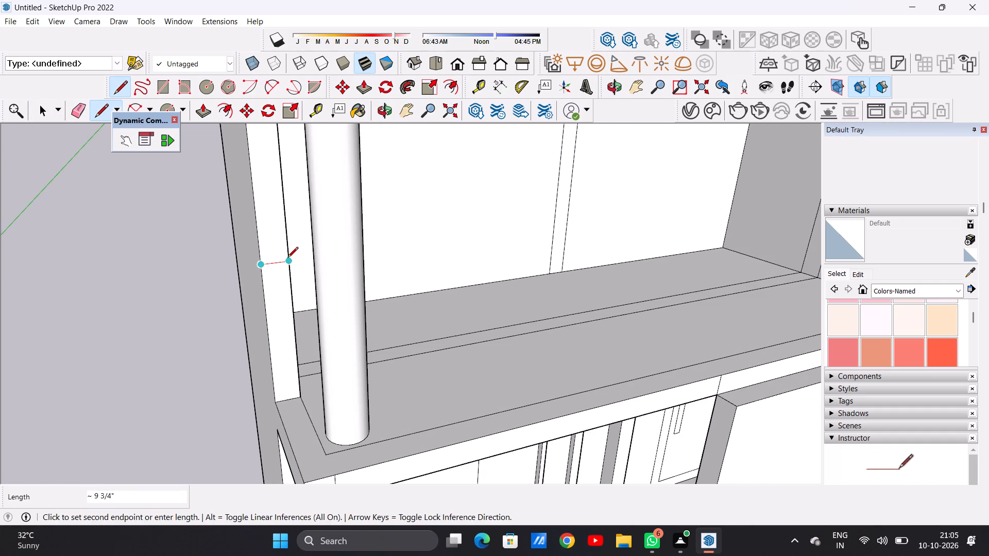
{"action": "left_click", "coordinate": [287, 258]}
{"action": "key", "text": "space"}
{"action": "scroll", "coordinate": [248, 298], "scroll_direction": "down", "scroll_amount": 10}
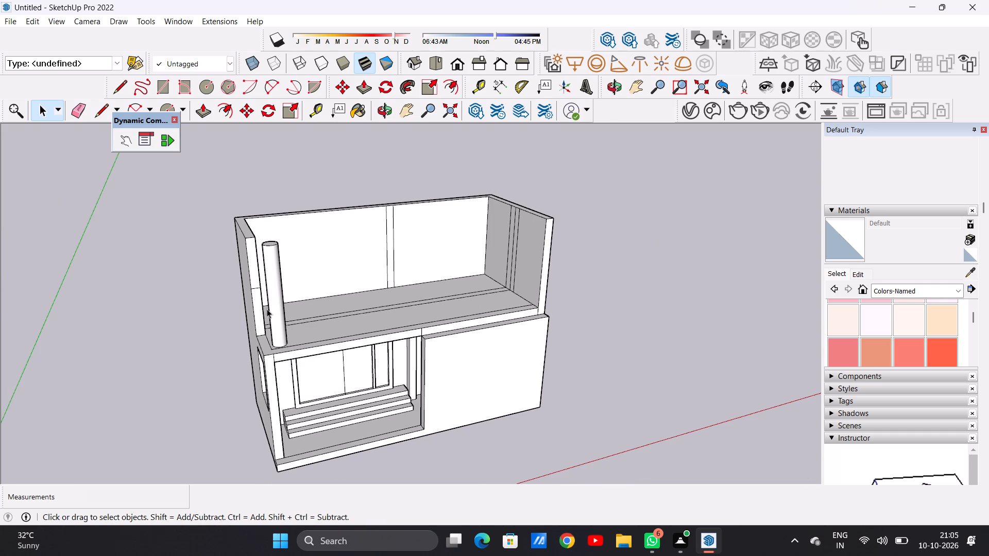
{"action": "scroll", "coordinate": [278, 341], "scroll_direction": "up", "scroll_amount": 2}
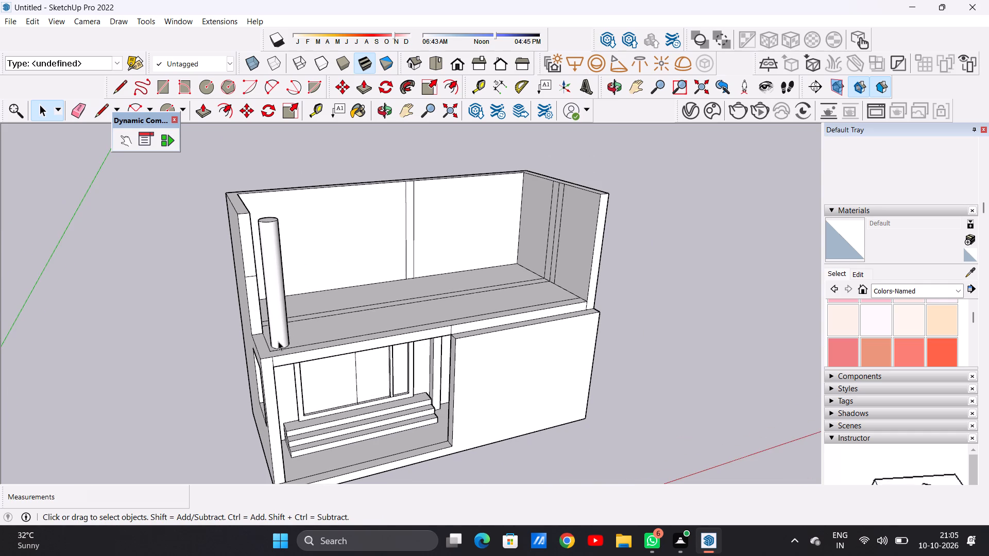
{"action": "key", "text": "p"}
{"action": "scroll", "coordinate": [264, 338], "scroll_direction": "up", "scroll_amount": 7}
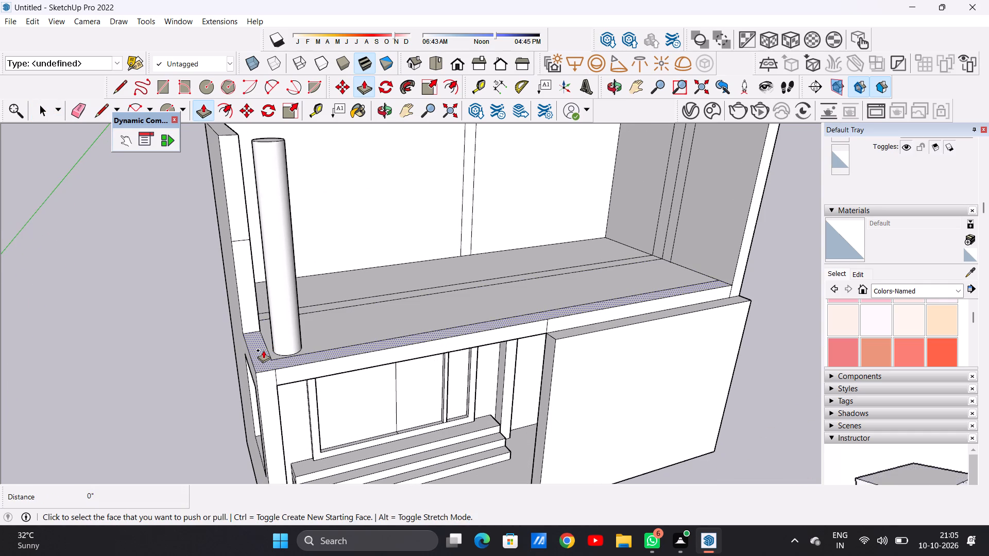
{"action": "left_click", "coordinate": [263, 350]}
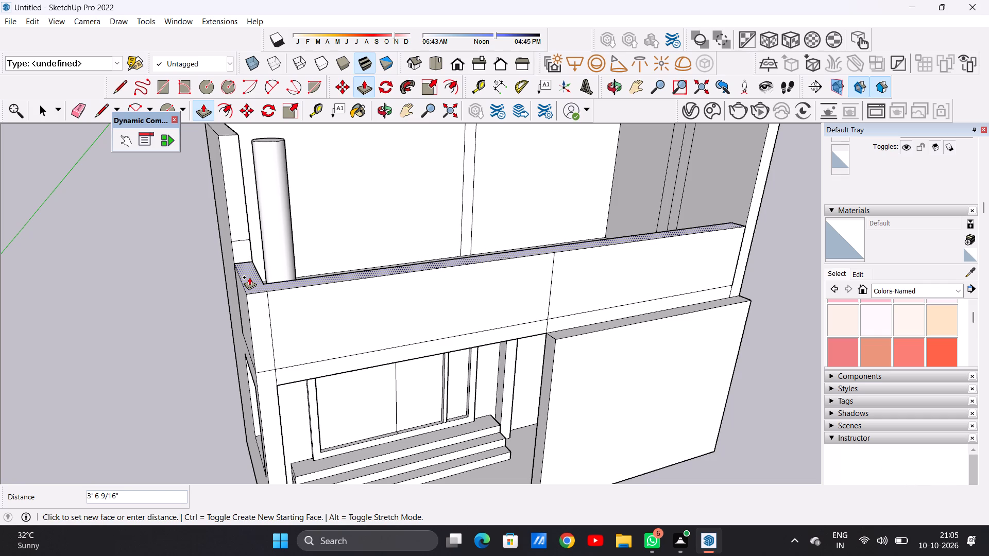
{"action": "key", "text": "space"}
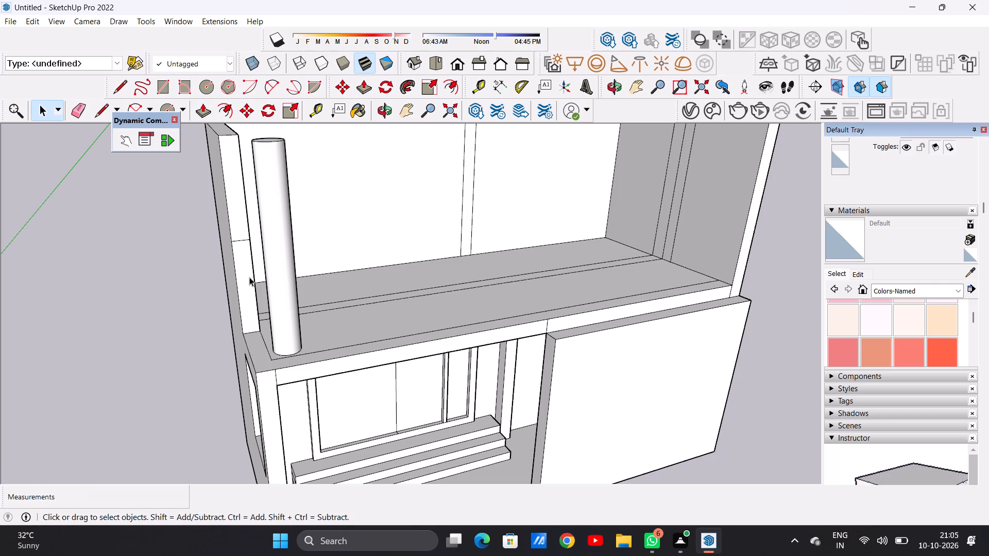
Draw two parallel lines about 5' 8 1/8" long from the back wall's vertical strip across the slab to the front cross line.
{"action": "scroll", "coordinate": [402, 287], "scroll_direction": "down", "scroll_amount": 5}
{"action": "middle_click_drag", "start_coordinate": [446, 302], "coordinate": [322, 387]}
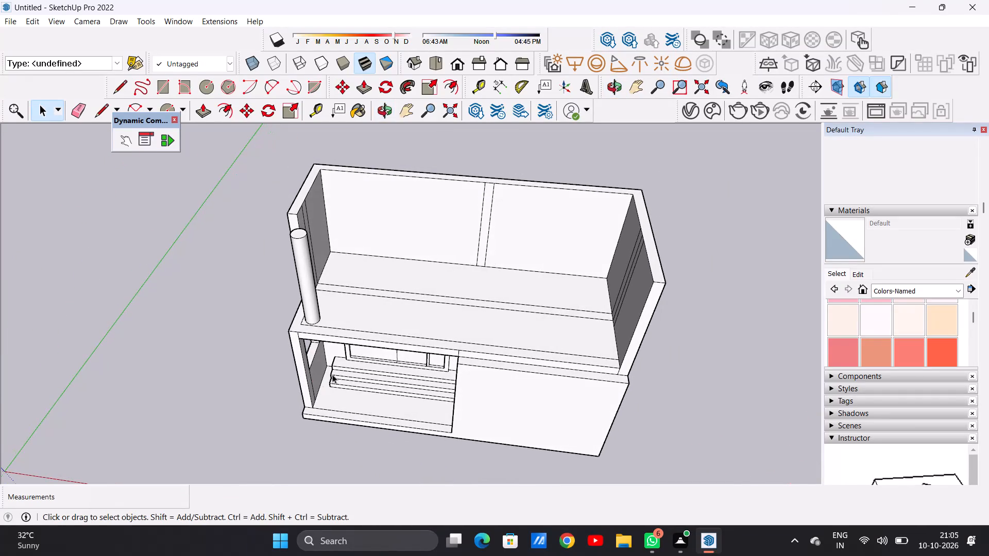
{"action": "scroll", "coordinate": [459, 283], "scroll_direction": "up", "scroll_amount": 6}
{"action": "middle_click_drag", "start_coordinate": [448, 275], "coordinate": [456, 339]}
{"action": "scroll", "coordinate": [459, 287], "scroll_direction": "down", "scroll_amount": 6}
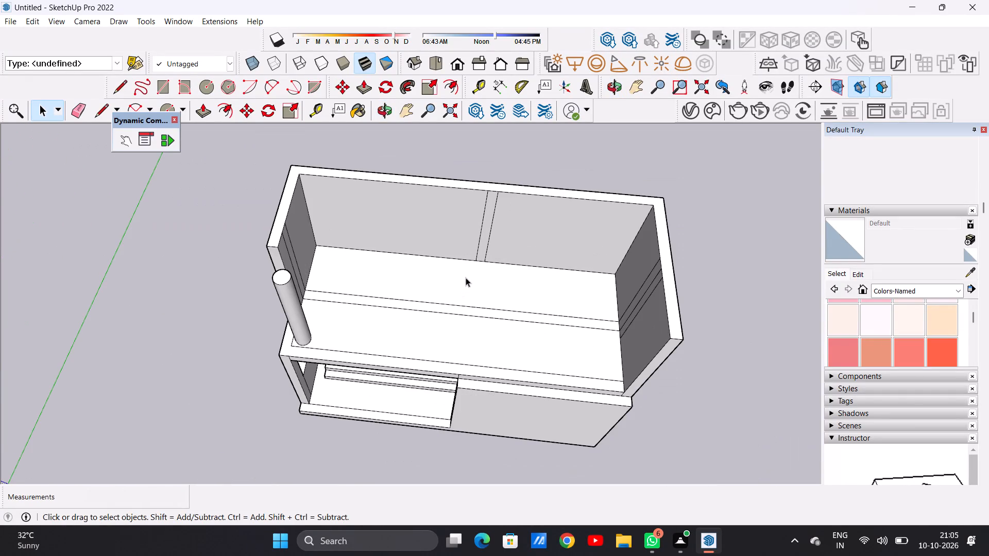
{"action": "key", "text": "l"}
{"action": "scroll", "coordinate": [468, 325], "scroll_direction": "up", "scroll_amount": 6}
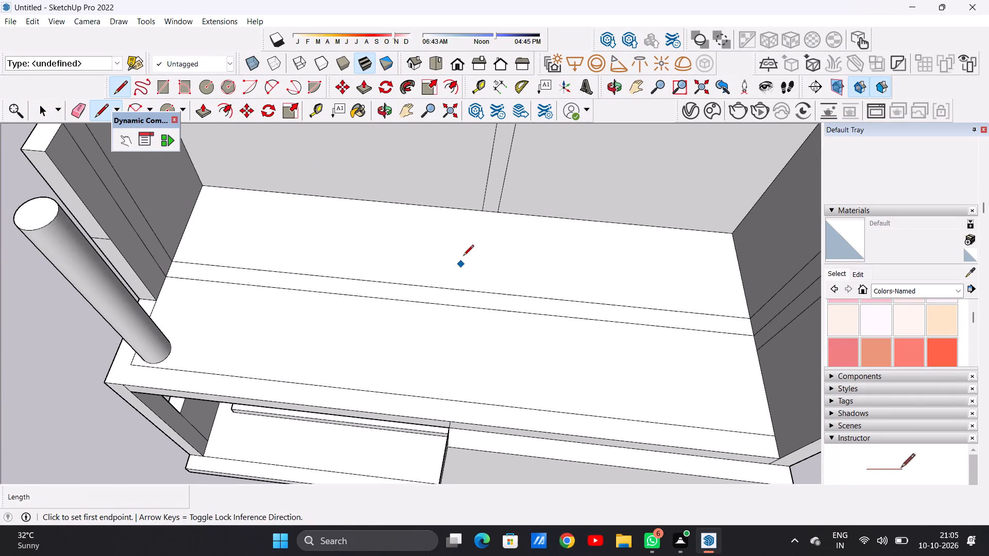
{"action": "left_click", "coordinate": [483, 213]}
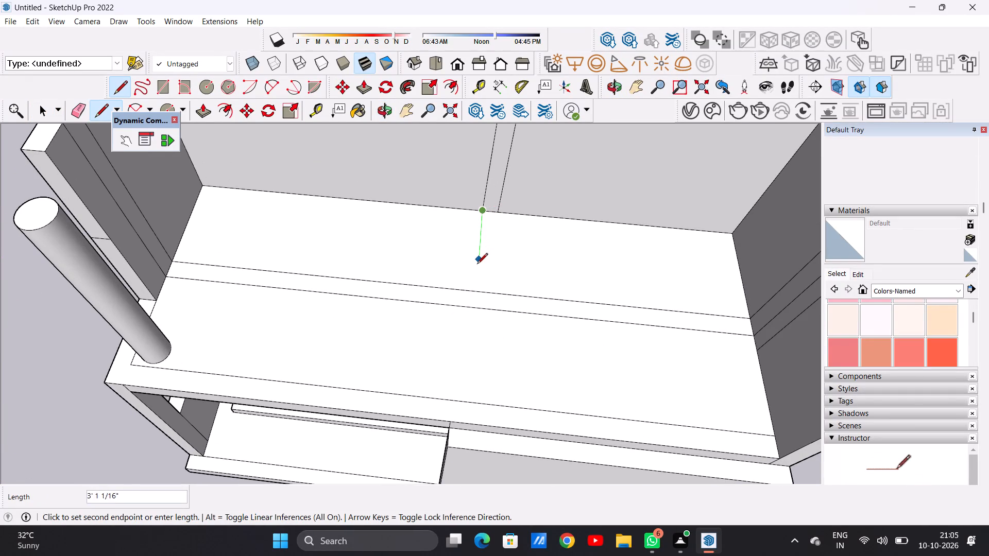
{"action": "left_click", "coordinate": [475, 307]}
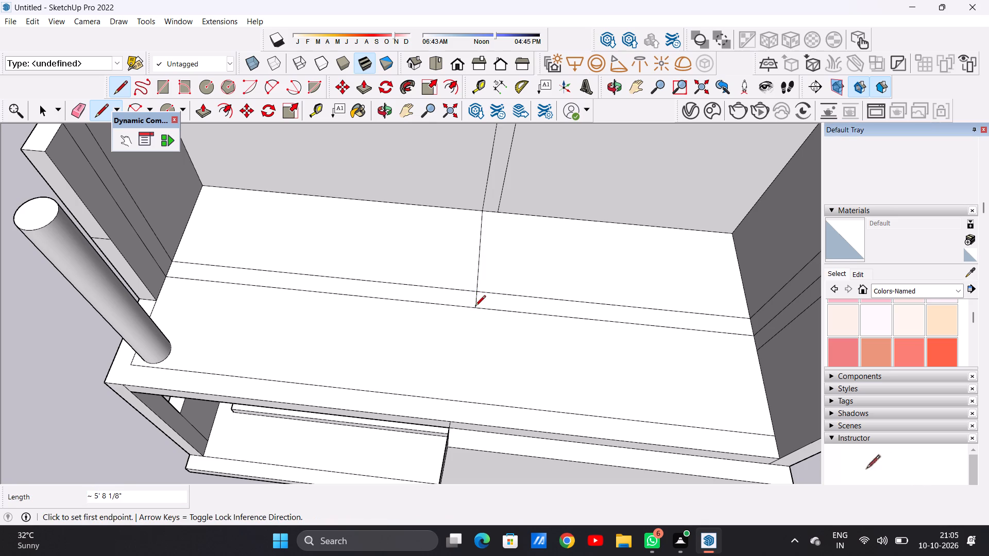
{"action": "left_click", "coordinate": [496, 214]}
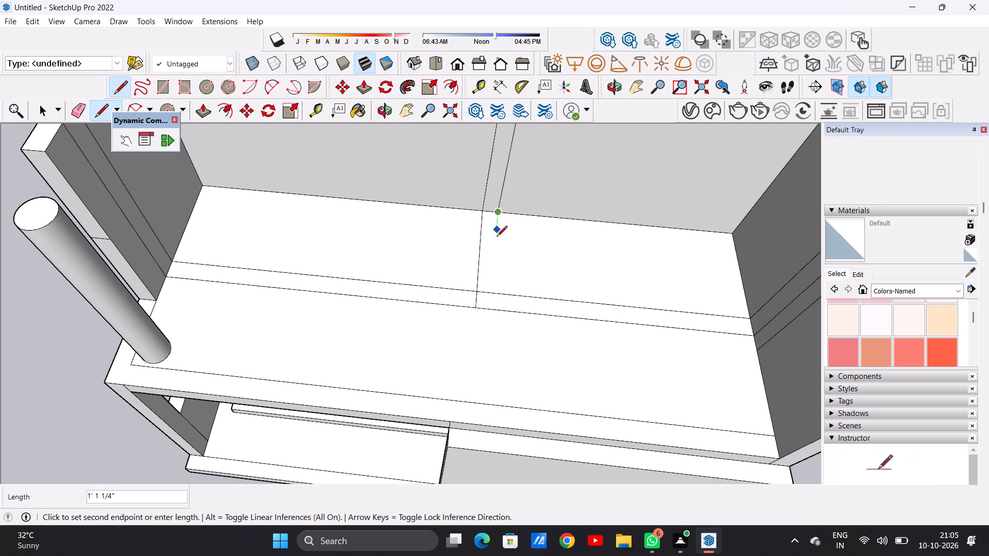
{"action": "left_click", "coordinate": [490, 313]}
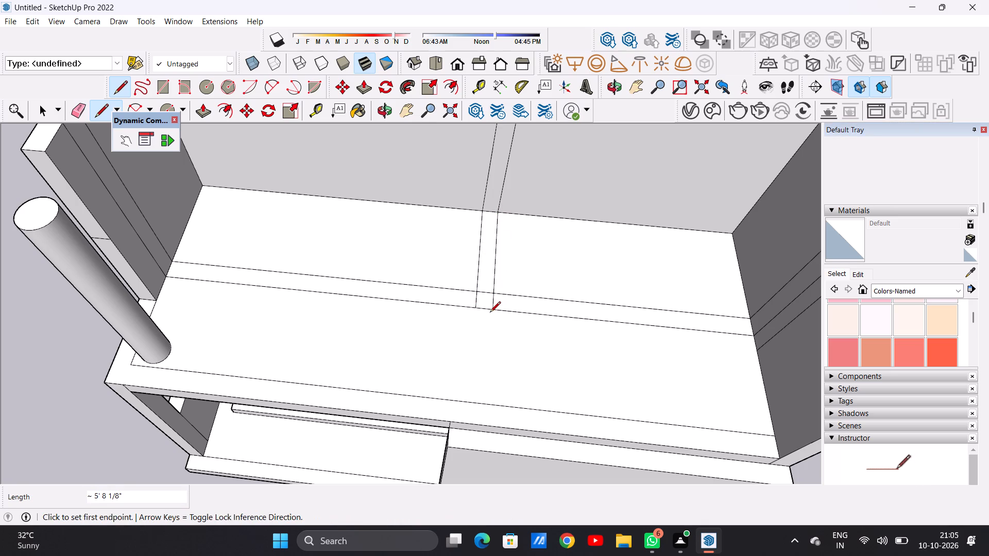
{"action": "key", "text": "space"}
{"action": "scroll", "coordinate": [454, 307], "scroll_direction": "down", "scroll_amount": 4}
Extend the partition strip about 1' 4 3/16" past the front cross line and close its end with a line about 9 1/4" wide.
{"action": "scroll", "coordinate": [475, 318], "scroll_direction": "up", "scroll_amount": 3}
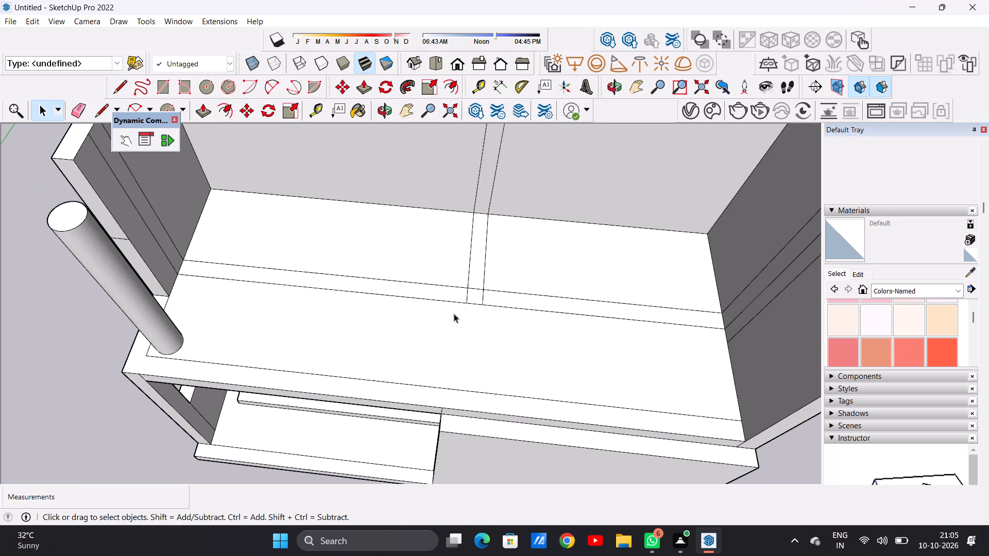
{"action": "scroll", "coordinate": [463, 320], "scroll_direction": "up", "scroll_amount": 2}
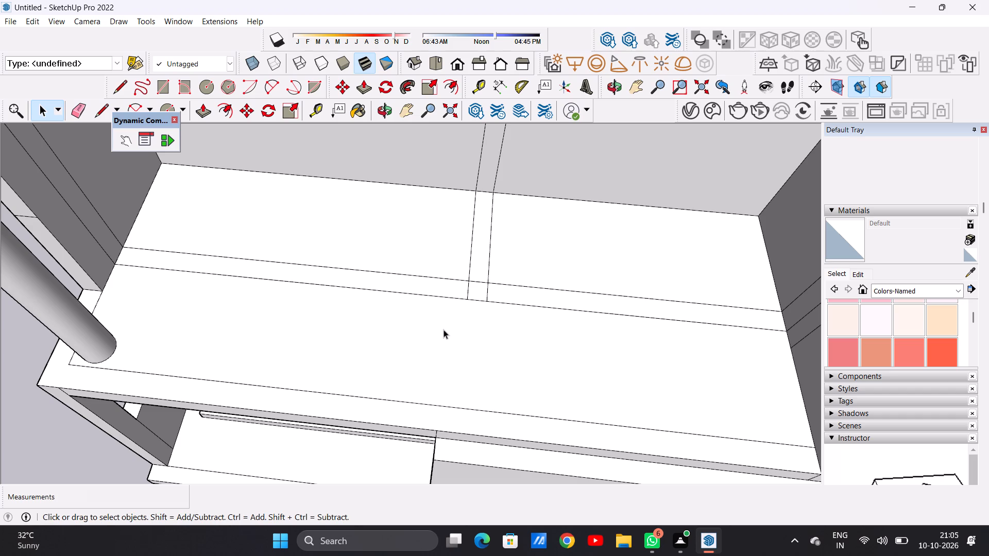
{"action": "key", "text": "l"}
{"action": "scroll", "coordinate": [530, 324], "scroll_direction": "up", "scroll_amount": 4}
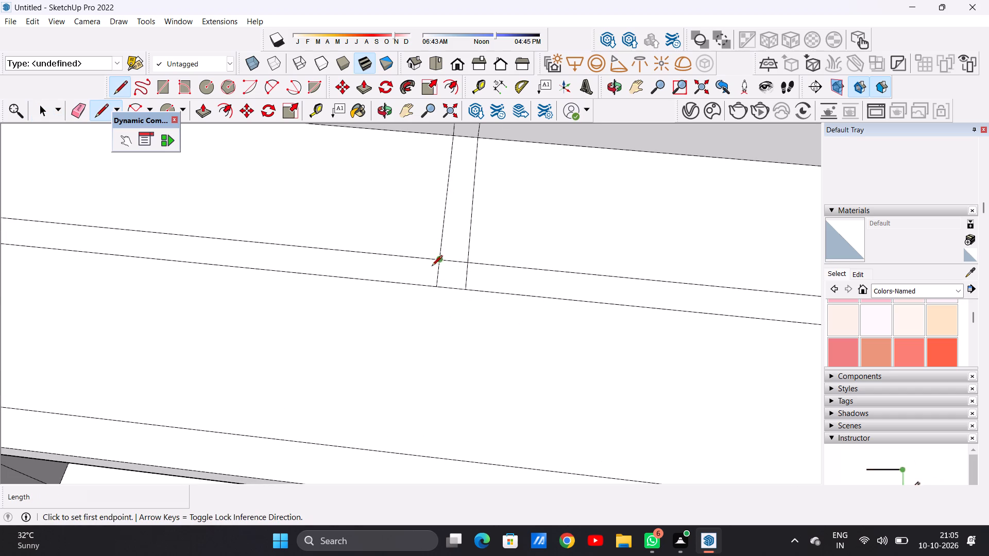
{"action": "left_click", "coordinate": [434, 289]}
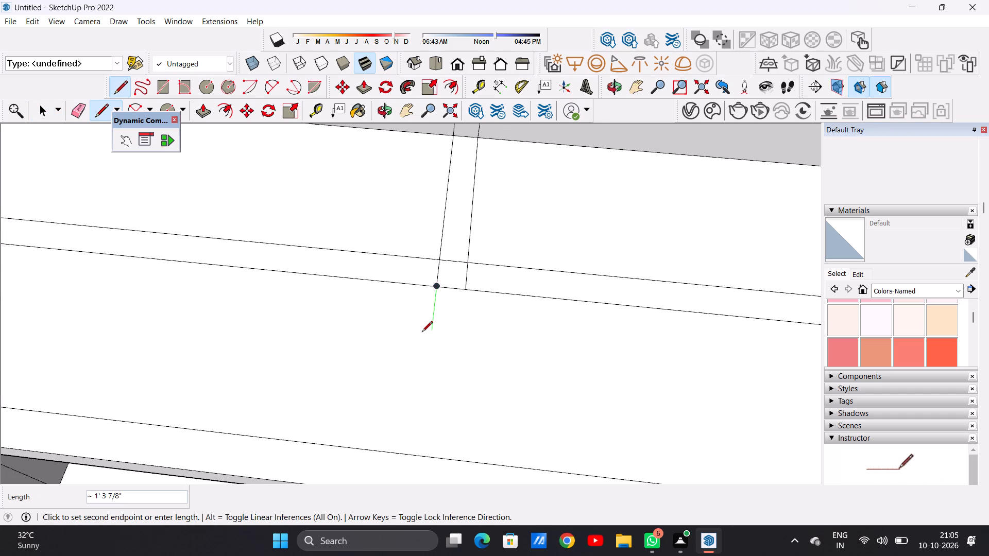
{"action": "left_click", "coordinate": [433, 332]}
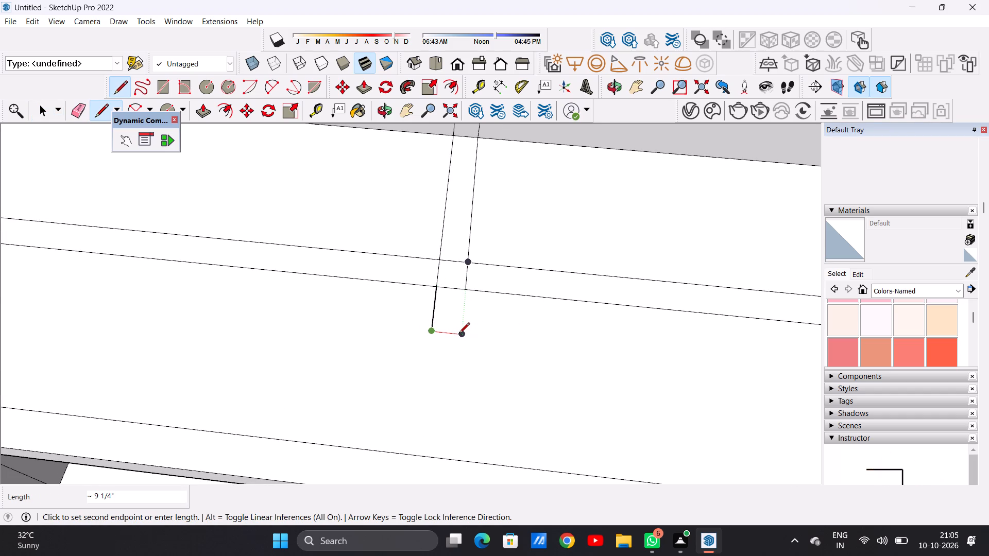
{"action": "left_click", "coordinate": [459, 334]}
{"action": "left_click", "coordinate": [465, 292]}
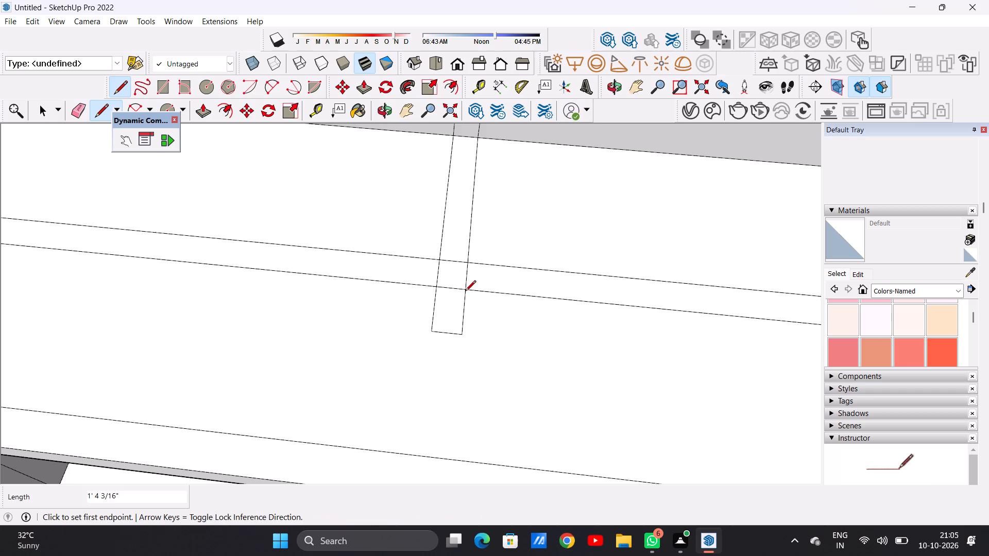
{"action": "key", "text": "space"}
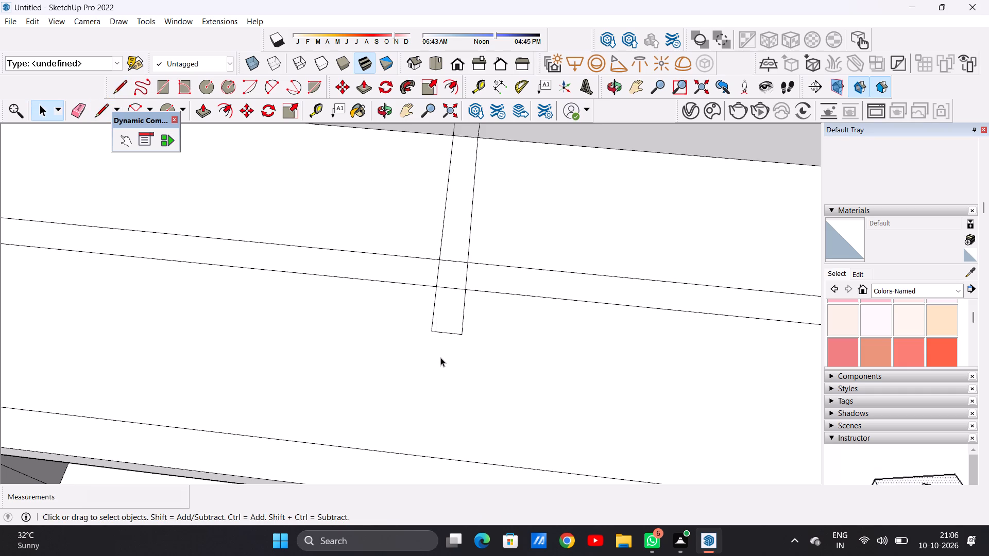
{"action": "scroll", "coordinate": [442, 365], "scroll_direction": "down", "scroll_amount": 11}
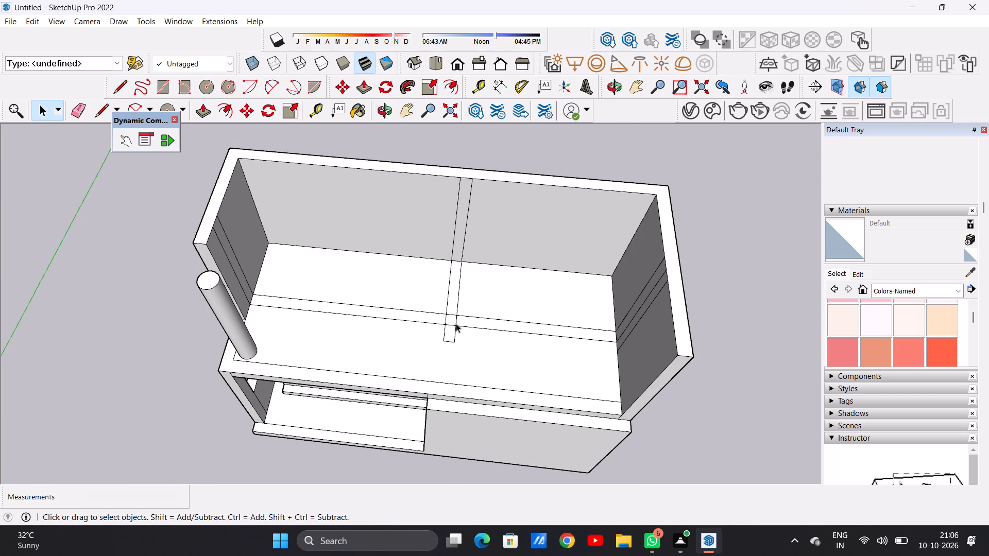
{"action": "middle_click_drag", "start_coordinate": [454, 341], "coordinate": [462, 334]}
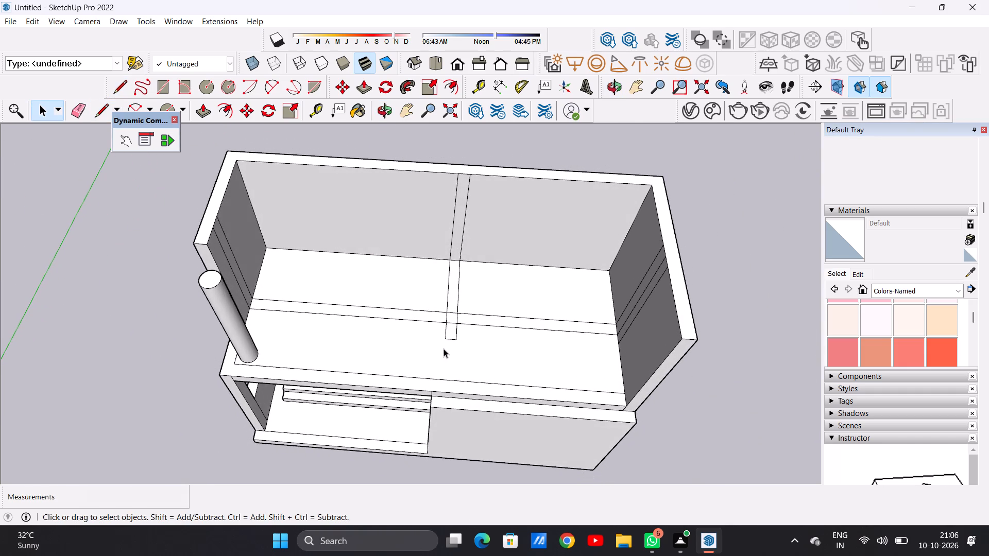
Push/Pull the cross strip between the partition and the side wall opposite the round column up 9' 2 9/16", level with the outer walls.
{"action": "key", "text": "p"}
{"action": "scroll", "coordinate": [625, 322], "scroll_direction": "up", "scroll_amount": 4}
{"action": "scroll", "coordinate": [625, 324], "scroll_direction": "down", "scroll_amount": 1}
{"action": "scroll", "coordinate": [613, 327], "scroll_direction": "up", "scroll_amount": 5}
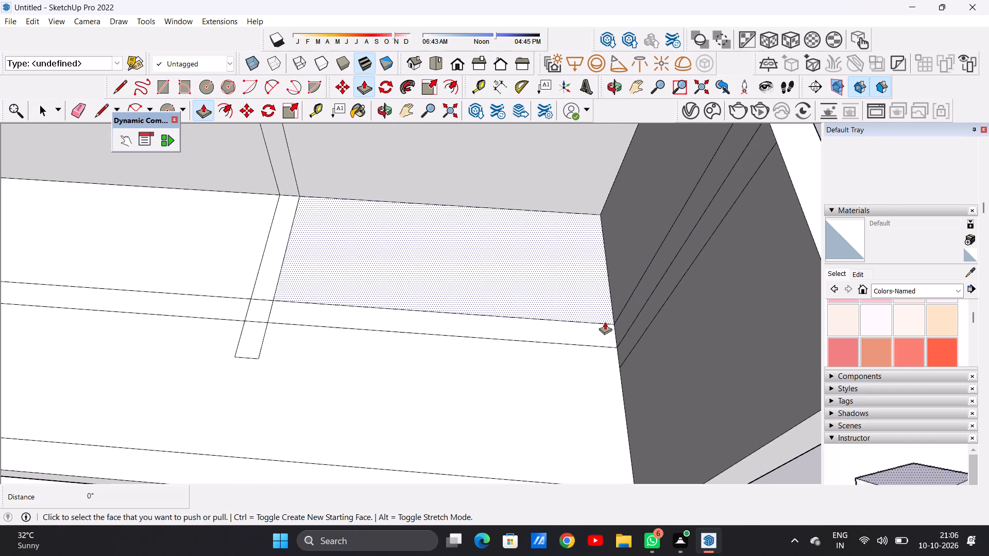
{"action": "left_click", "coordinate": [606, 326]}
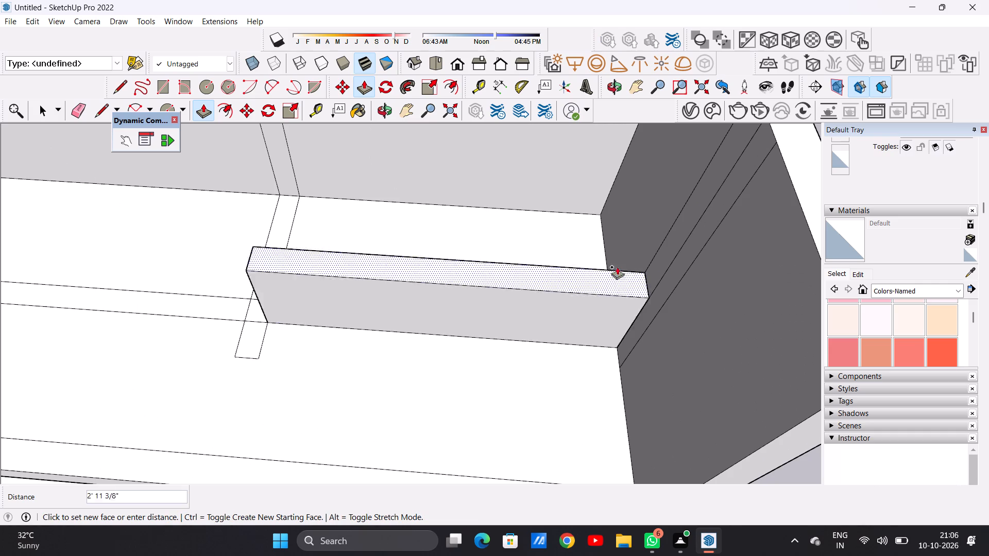
{"action": "scroll", "coordinate": [605, 283], "scroll_direction": "down", "scroll_amount": 6}
{"action": "scroll", "coordinate": [657, 204], "scroll_direction": "up", "scroll_amount": 5}
{"action": "scroll", "coordinate": [658, 204], "scroll_direction": "down", "scroll_amount": 1}
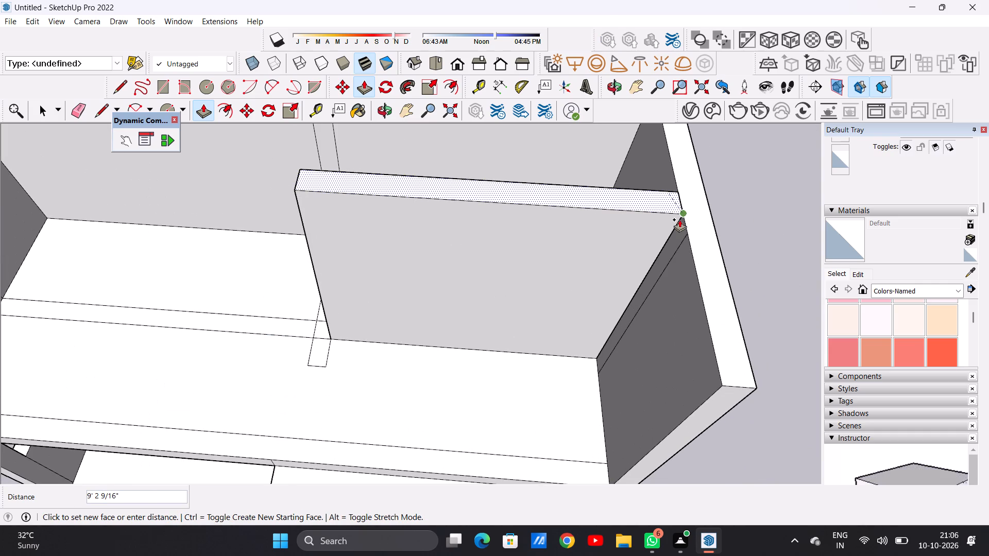
{"action": "left_click", "coordinate": [685, 212]}
Push/Pull the partition strip reaching the back wall and the small square at the strip crossing up 9' 2 9/16".
{"action": "scroll", "coordinate": [562, 288], "scroll_direction": "down", "scroll_amount": 8}
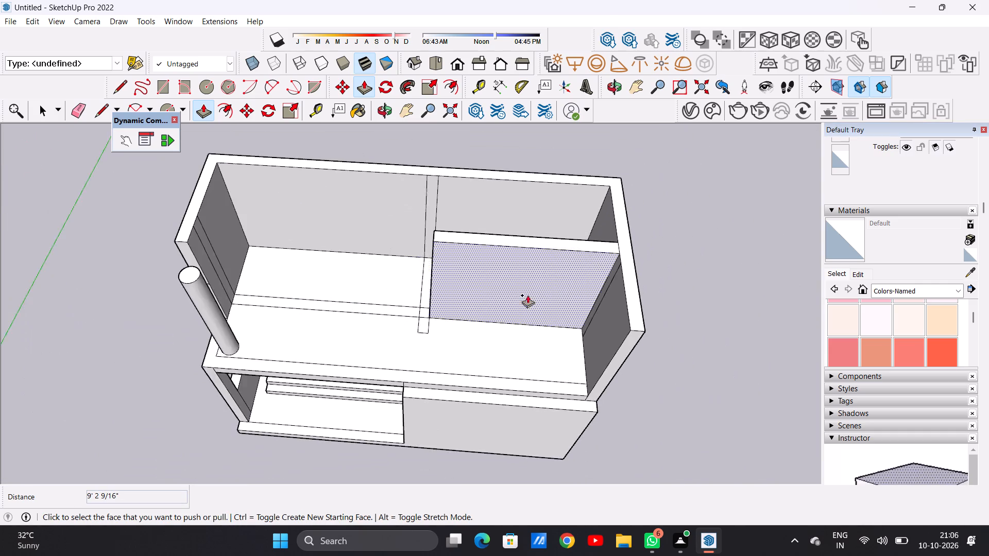
{"action": "middle_click_drag", "start_coordinate": [333, 275], "coordinate": [417, 257]}
{"action": "scroll", "coordinate": [429, 274], "scroll_direction": "up", "scroll_amount": 8}
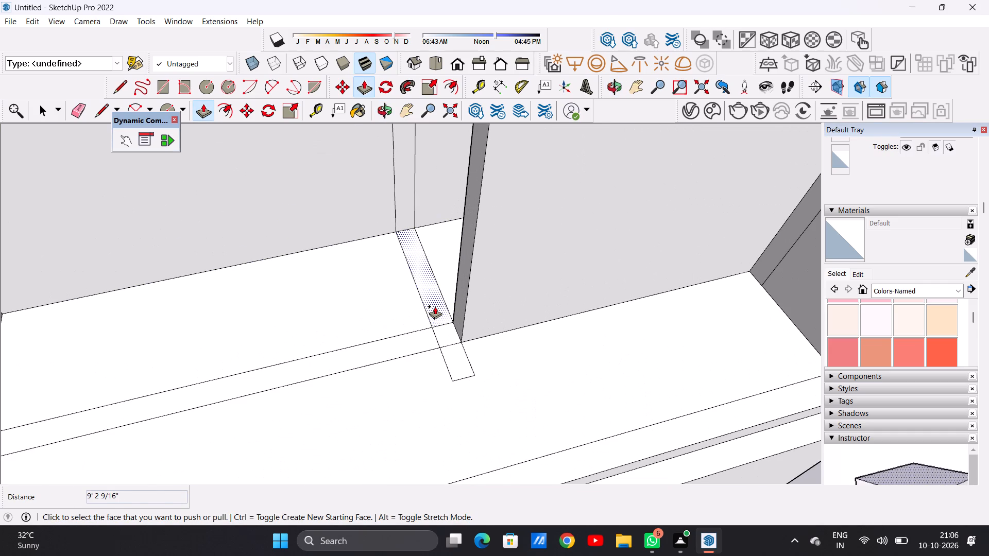
{"action": "left_click", "coordinate": [435, 306]}
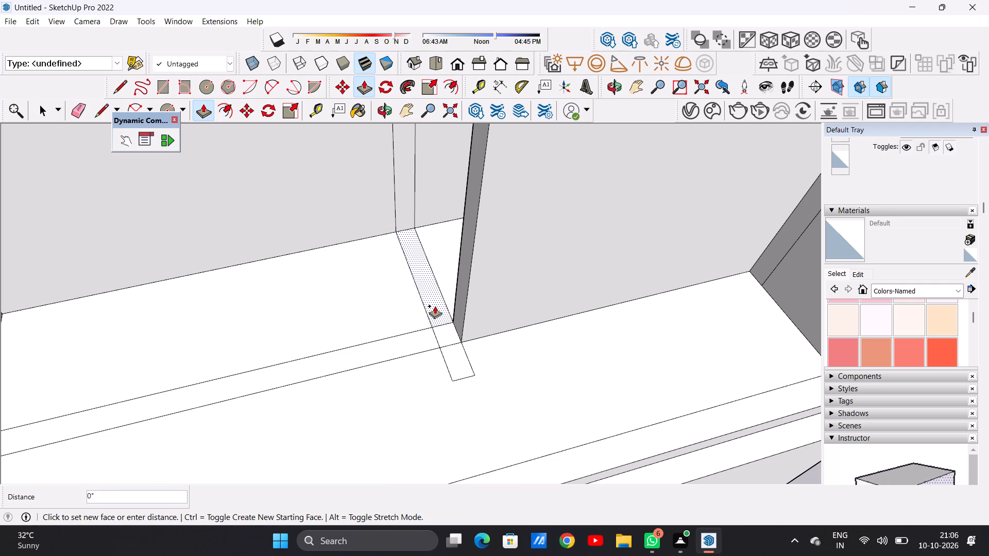
{"action": "scroll", "coordinate": [439, 266], "scroll_direction": "down", "scroll_amount": 13}
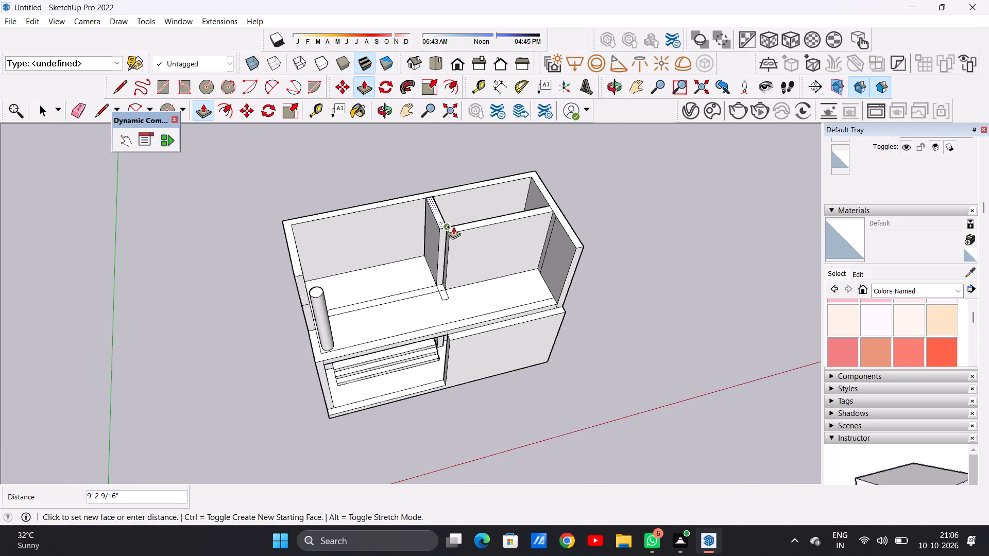
{"action": "scroll", "coordinate": [453, 227], "scroll_direction": "up", "scroll_amount": 11}
{"action": "left_click", "coordinate": [437, 224]}
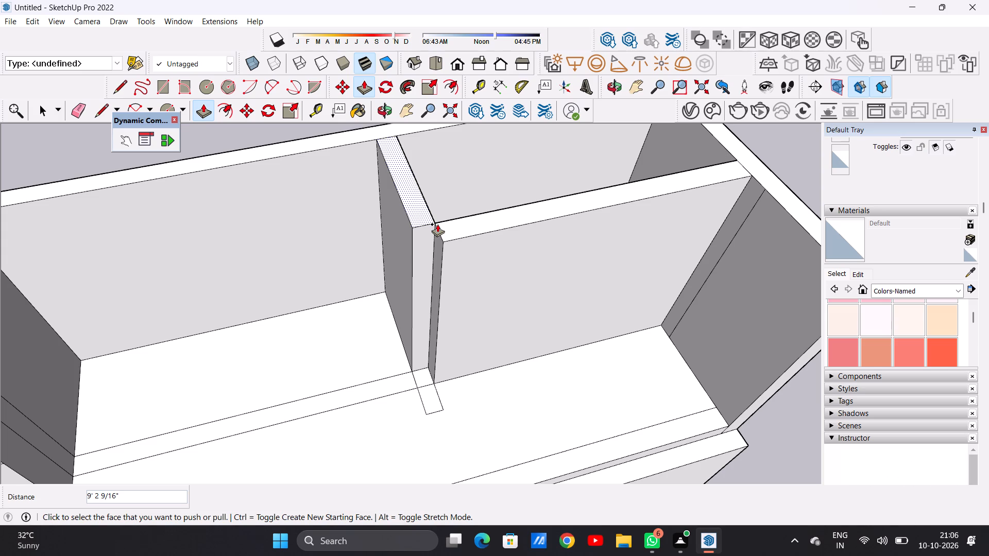
{"action": "left_click", "coordinate": [424, 373]}
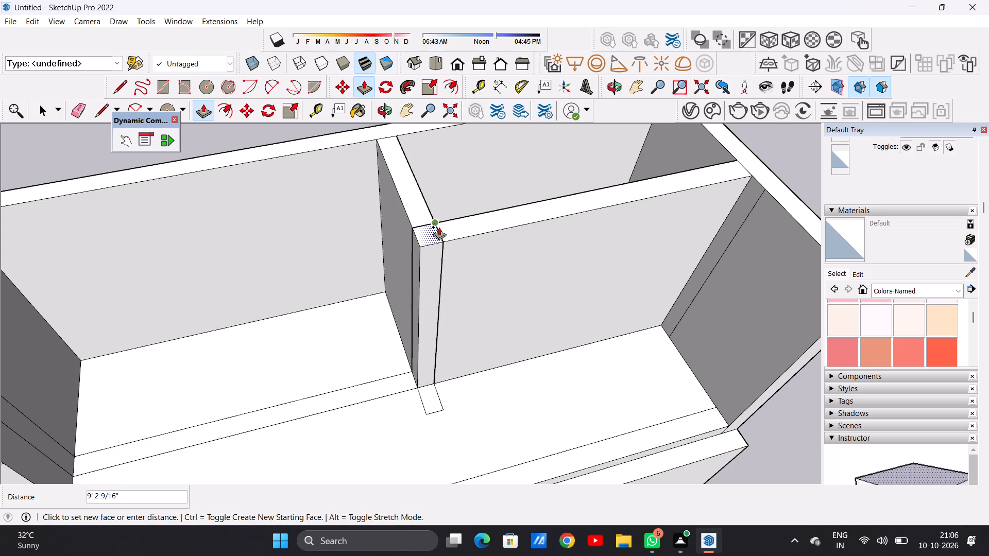
{"action": "left_click", "coordinate": [439, 227]}
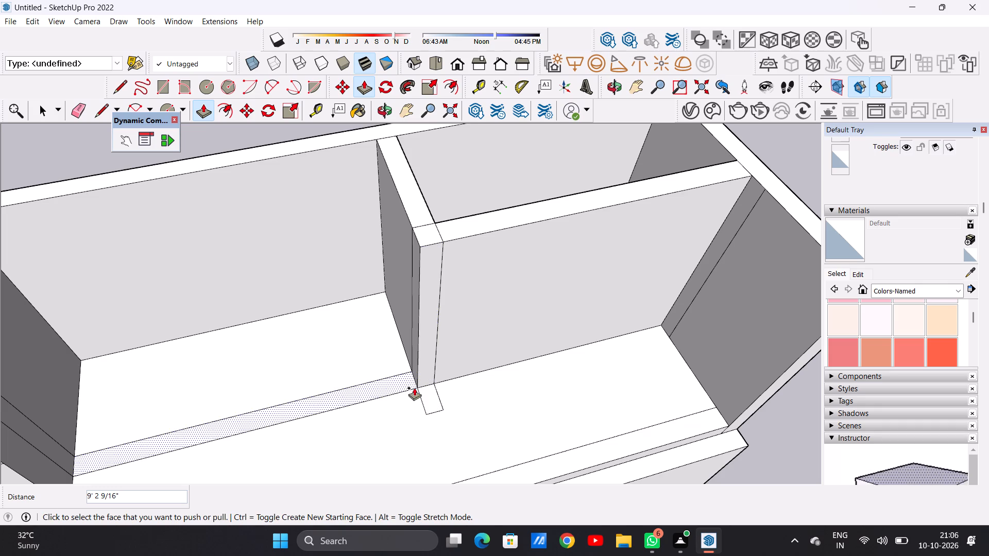
Push/Pull the cross strip on the round column's side and the short partition stub in front up 9' 2 9/16".
{"action": "left_click", "coordinate": [409, 378]}
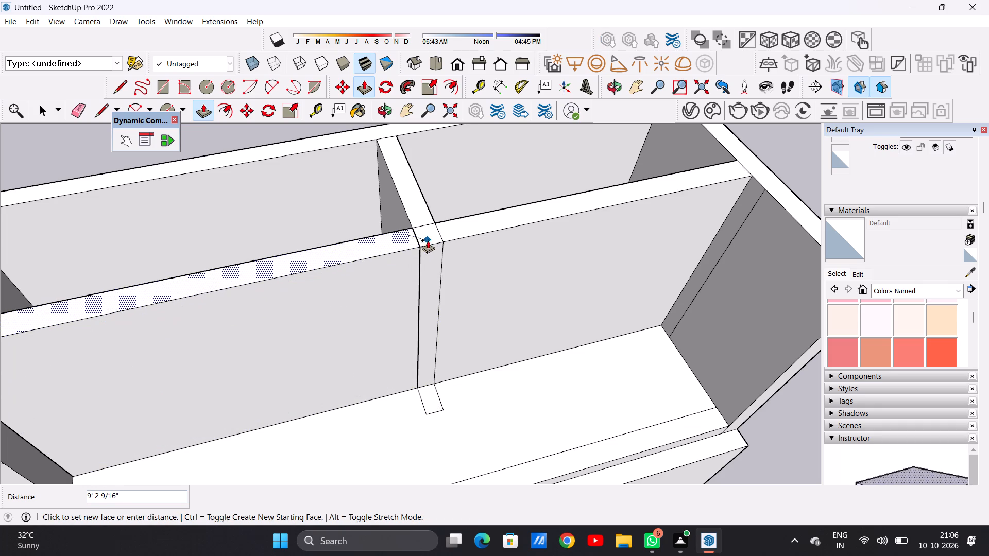
{"action": "left_click", "coordinate": [415, 229]}
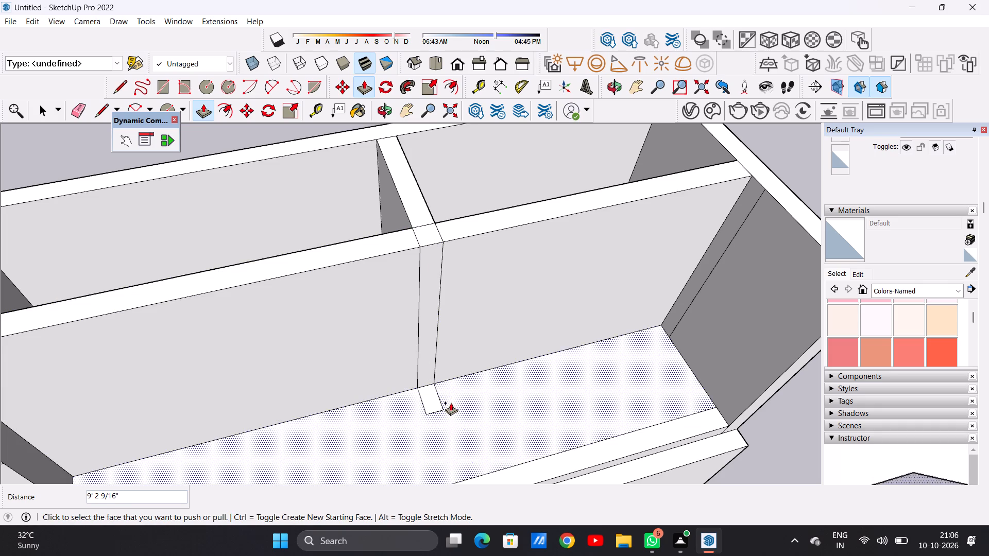
{"action": "left_click", "coordinate": [437, 396]}
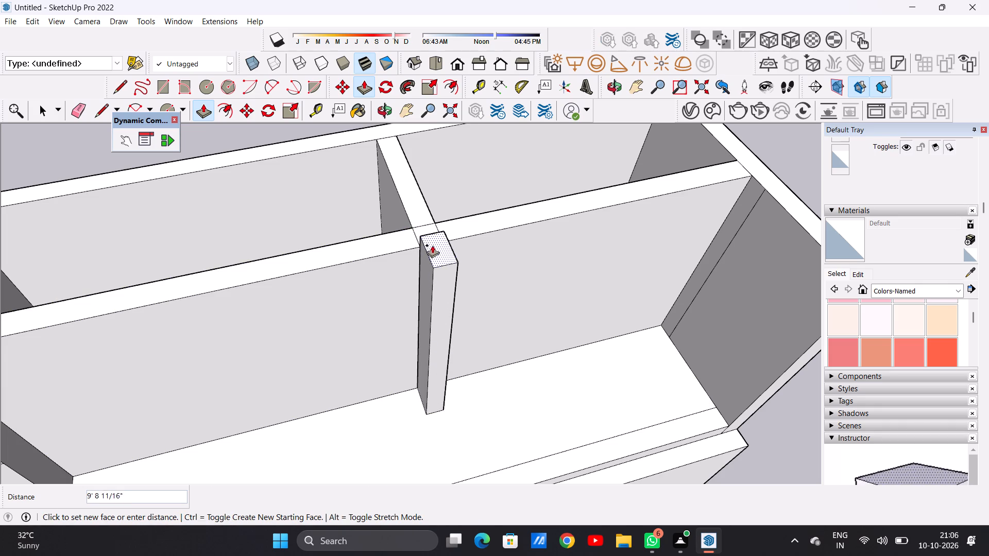
{"action": "left_click", "coordinate": [417, 246]}
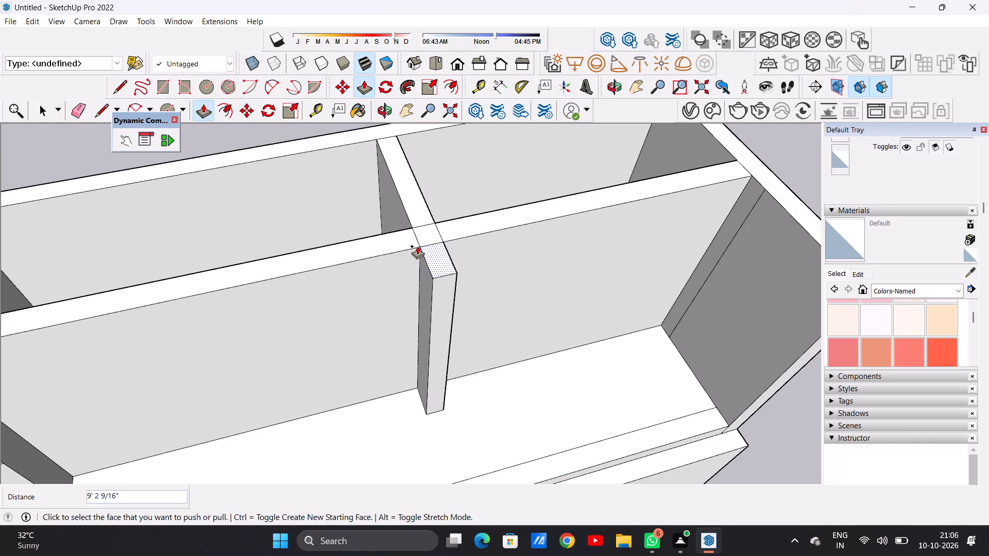
{"action": "key", "text": "space"}
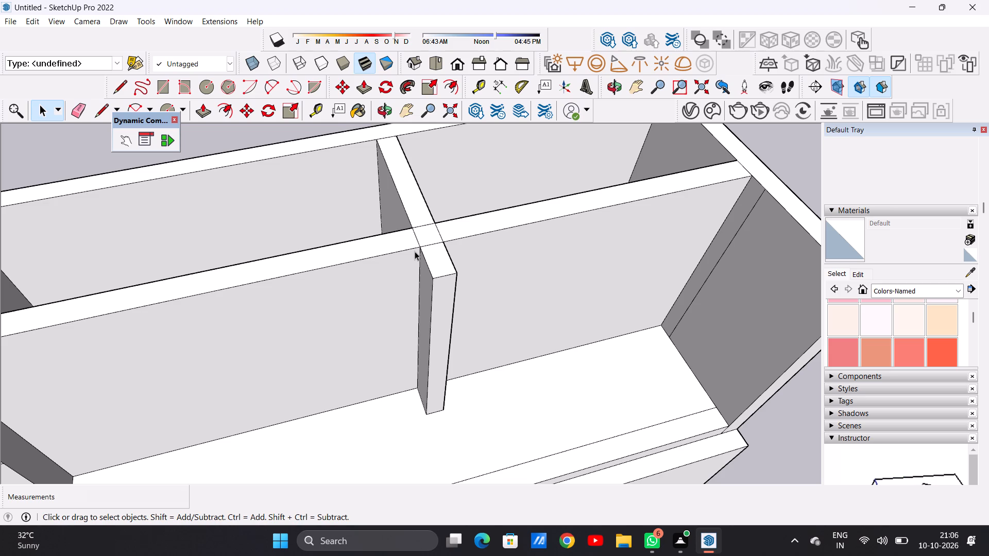
{"action": "key", "text": "space"}
Examine the raised first-floor partition walls and the whole two-storey model from the front, above and the column side.
{"action": "scroll", "coordinate": [431, 365], "scroll_direction": "down", "scroll_amount": 20}
{"action": "scroll", "coordinate": [431, 365], "scroll_direction": "down", "scroll_amount": 15}
{"action": "middle_click_drag", "start_coordinate": [422, 340], "coordinate": [356, 292]}
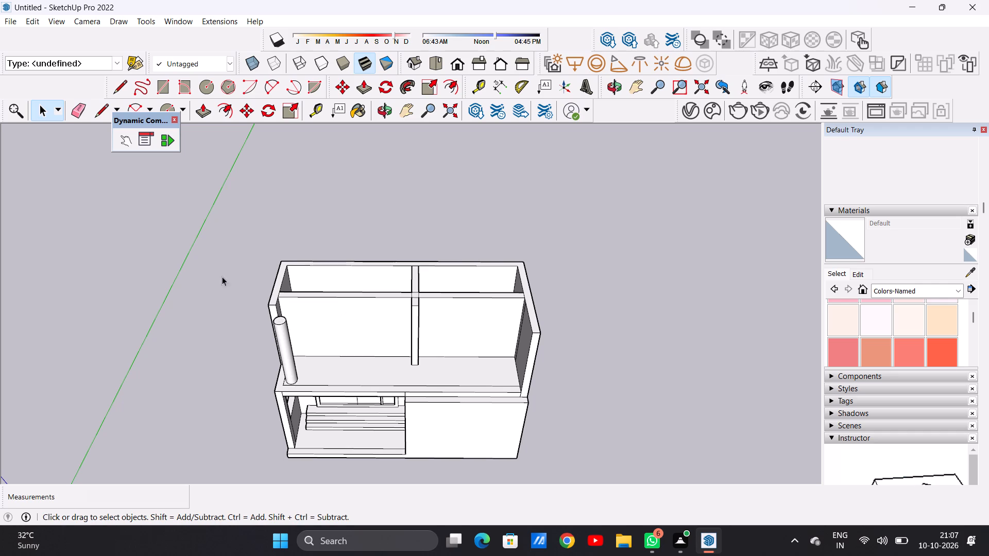
{"action": "scroll", "coordinate": [345, 291], "scroll_direction": "down", "scroll_amount": 11}
{"action": "scroll", "coordinate": [419, 305], "scroll_direction": "down", "scroll_amount": 10}
{"action": "scroll", "coordinate": [418, 349], "scroll_direction": "up", "scroll_amount": 8}
{"action": "middle_click_drag", "start_coordinate": [424, 343], "coordinate": [372, 255]}
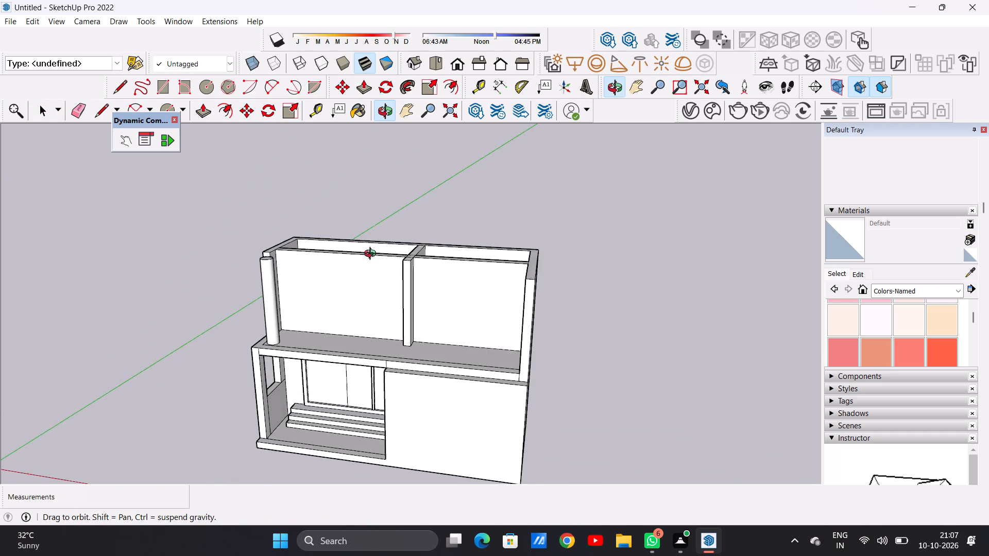
{"action": "middle_click_drag", "start_coordinate": [372, 255], "coordinate": [391, 277]}
{"action": "scroll", "coordinate": [400, 305], "scroll_direction": "down", "scroll_amount": 6}
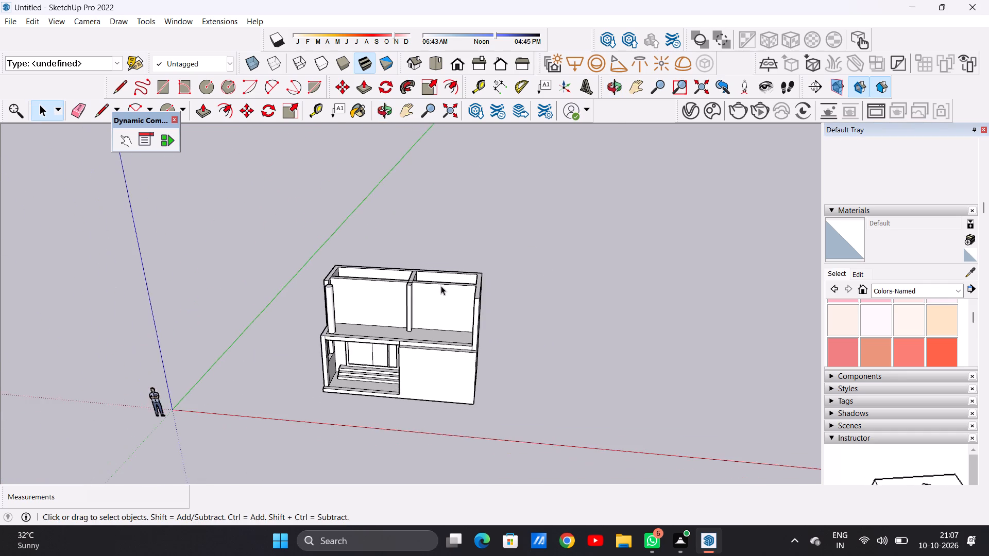
{"action": "middle_click_drag", "start_coordinate": [396, 294], "coordinate": [431, 398]}
{"action": "scroll", "coordinate": [438, 364], "scroll_direction": "up", "scroll_amount": 10}
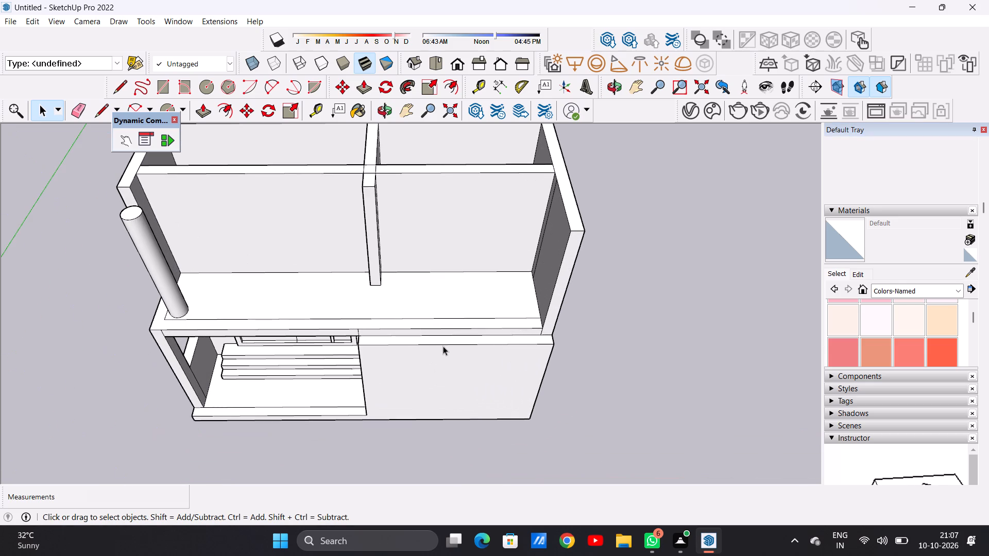
{"action": "scroll", "coordinate": [463, 305], "scroll_direction": "down", "scroll_amount": 5}
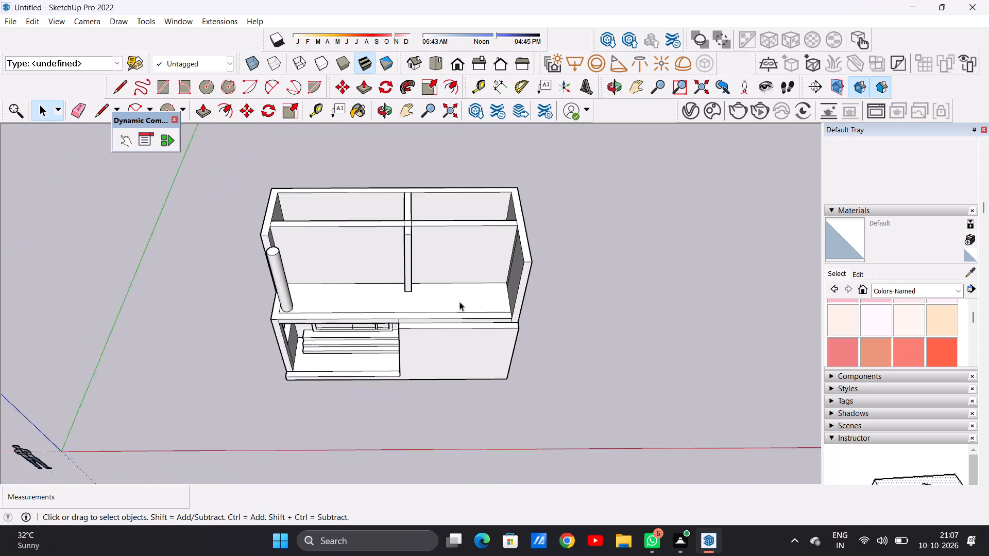
{"action": "scroll", "coordinate": [459, 302], "scroll_direction": "down", "scroll_amount": 1}
{"action": "middle_click_drag", "start_coordinate": [369, 314], "coordinate": [533, 281]}
{"action": "scroll", "coordinate": [533, 281], "scroll_direction": "up", "scroll_amount": 1}
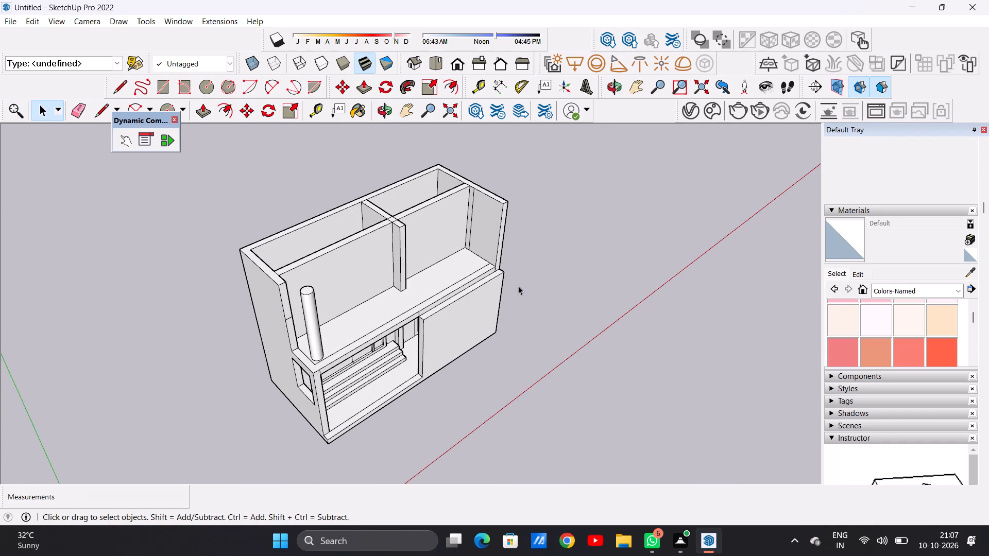
{"action": "scroll", "coordinate": [517, 286], "scroll_direction": "up", "scroll_amount": 7}
{"action": "scroll", "coordinate": [448, 277], "scroll_direction": "down", "scroll_amount": 7}
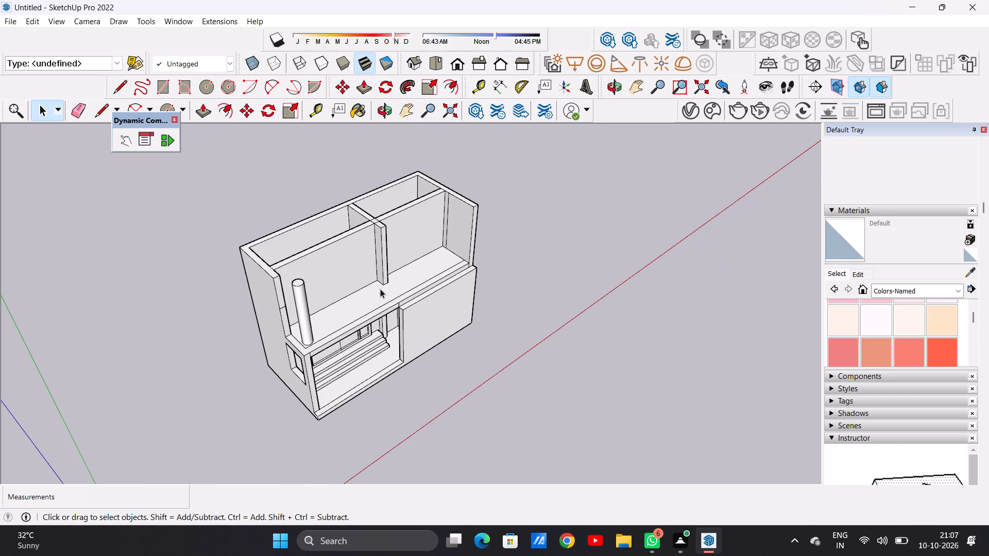
Examine the slab corner and front edge around the base of the round column from several angles.
{"action": "scroll", "coordinate": [334, 335], "scroll_direction": "up", "scroll_amount": 6}
{"action": "scroll", "coordinate": [293, 360], "scroll_direction": "up", "scroll_amount": 5}
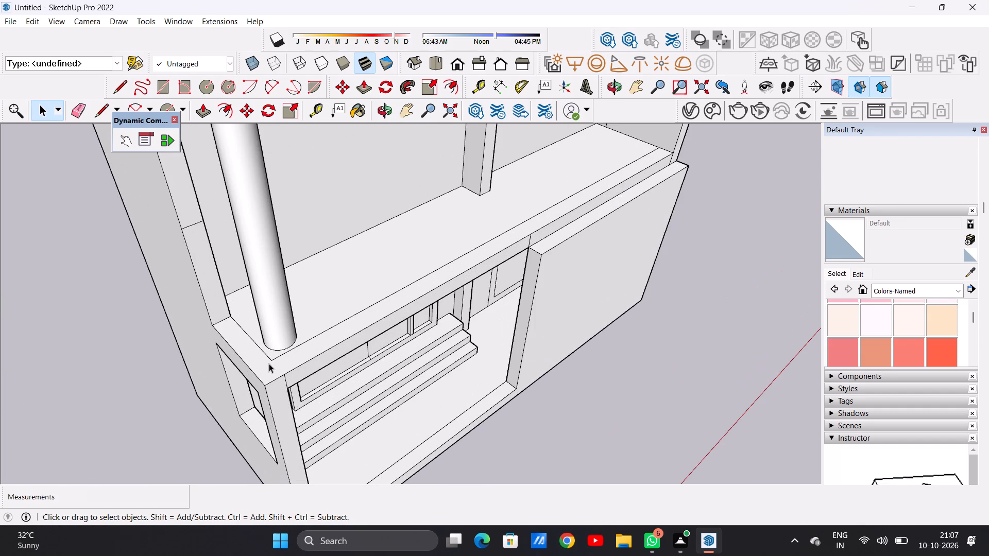
{"action": "scroll", "coordinate": [264, 363], "scroll_direction": "down", "scroll_amount": 5}
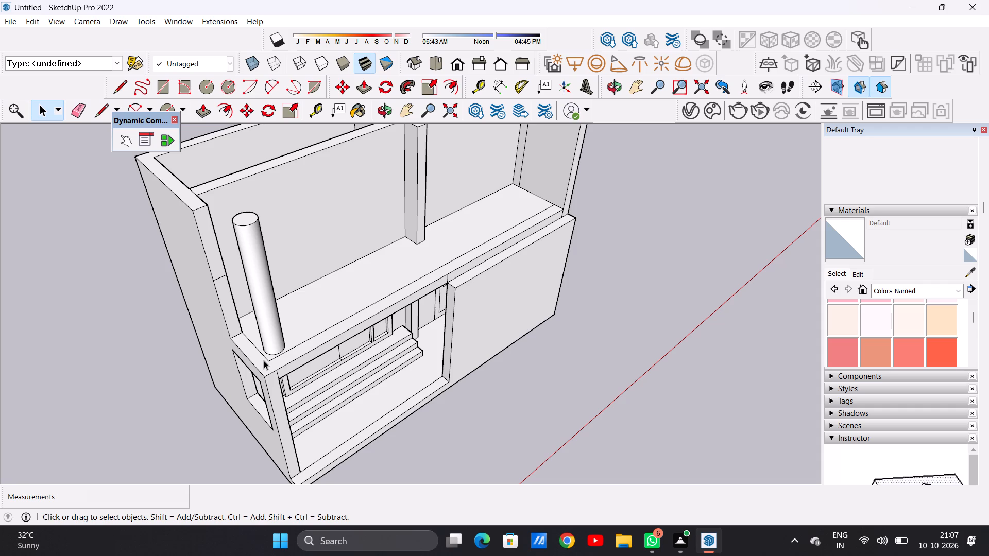
{"action": "scroll", "coordinate": [268, 357], "scroll_direction": "down", "scroll_amount": 8}
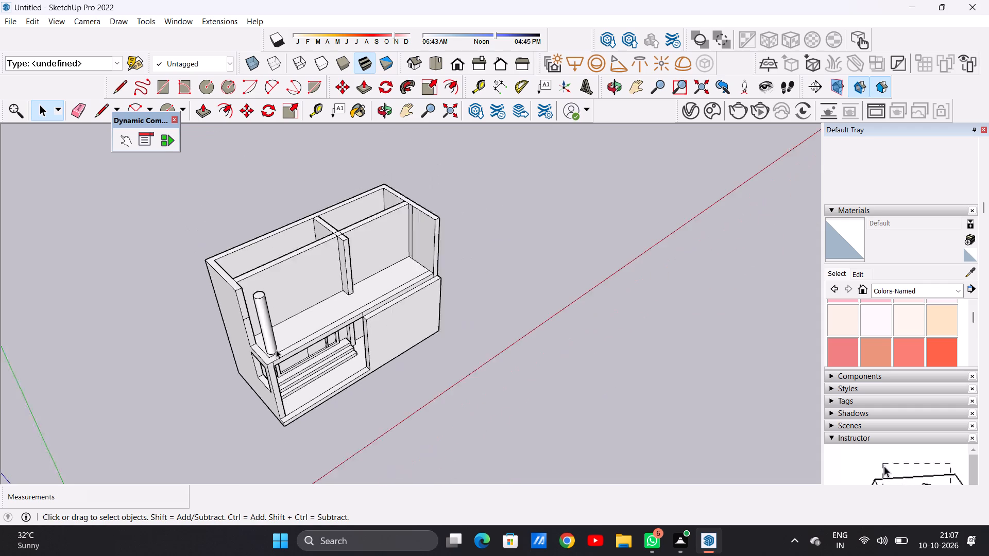
{"action": "scroll", "coordinate": [276, 350], "scroll_direction": "down", "scroll_amount": 1}
{"action": "middle_click_drag", "start_coordinate": [428, 322], "coordinate": [230, 280]}
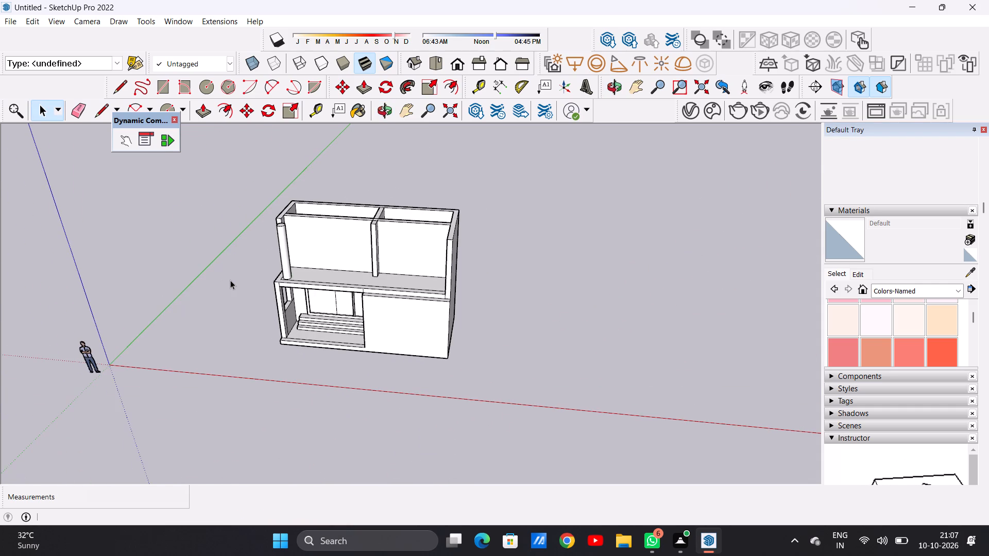
{"action": "scroll", "coordinate": [278, 246], "scroll_direction": "up", "scroll_amount": 2}
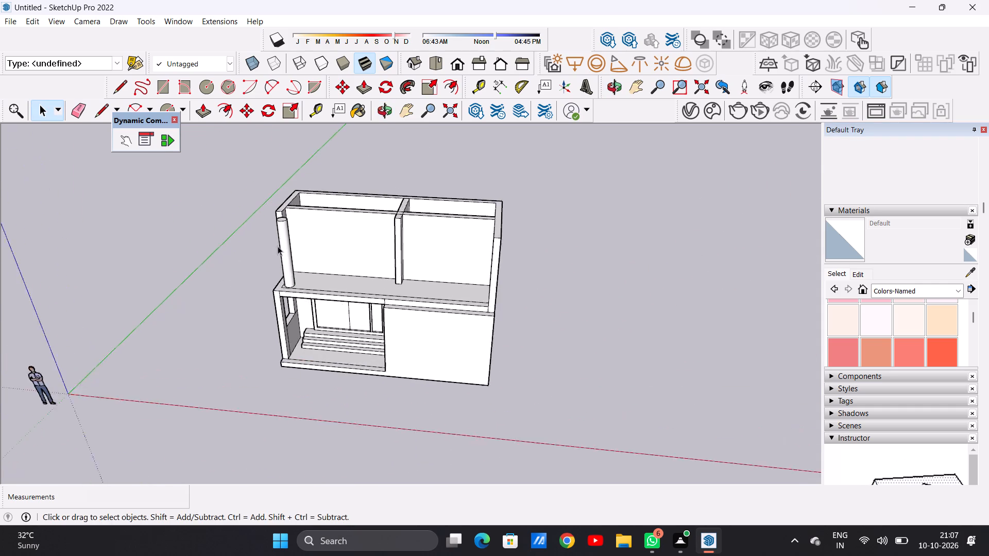
{"action": "scroll", "coordinate": [278, 246], "scroll_direction": "up", "scroll_amount": 11}
{"action": "middle_click_drag", "start_coordinate": [334, 269], "coordinate": [343, 271]}
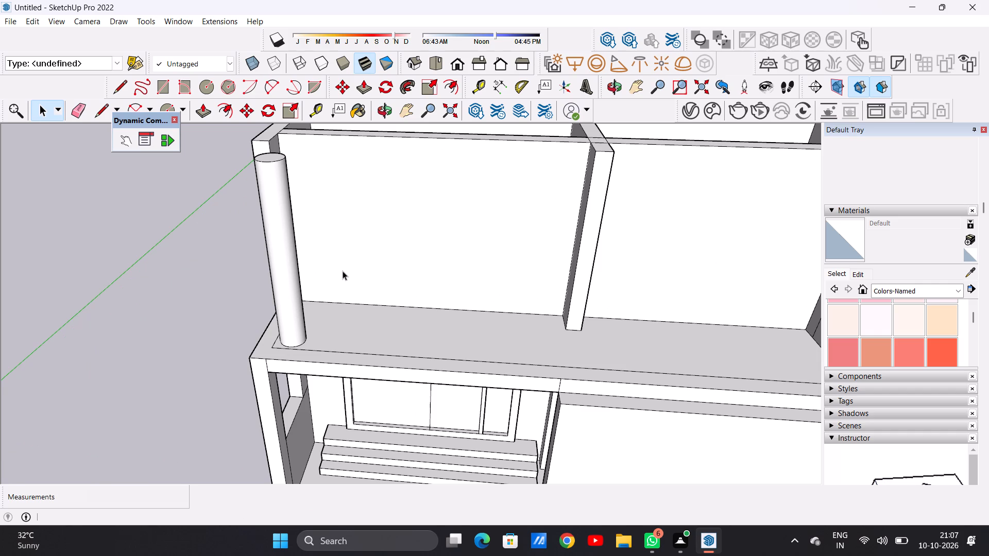
{"action": "scroll", "coordinate": [265, 366], "scroll_direction": "down", "scroll_amount": 7}
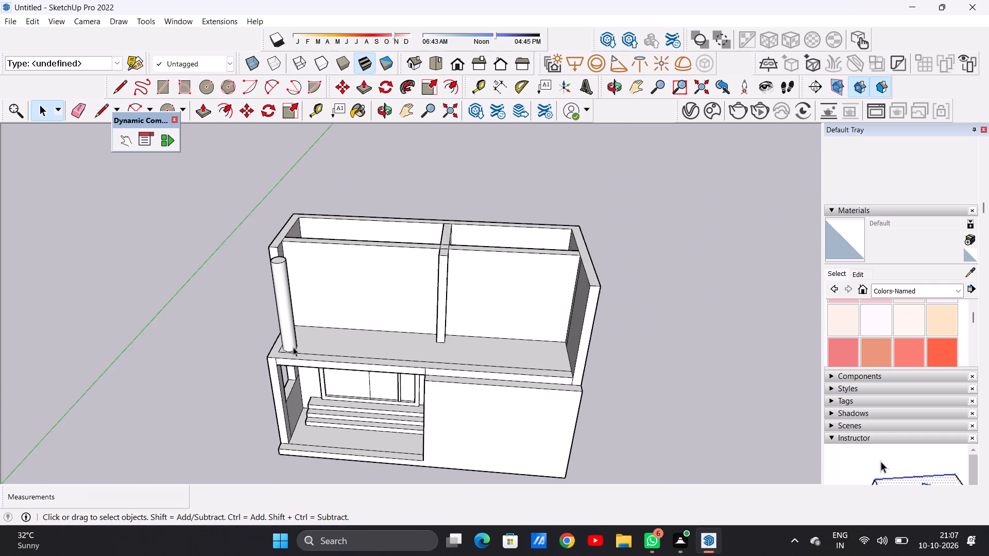
{"action": "scroll", "coordinate": [293, 347], "scroll_direction": "down", "scroll_amount": 2}
{"action": "scroll", "coordinate": [294, 345], "scroll_direction": "up", "scroll_amount": 1}
{"action": "scroll", "coordinate": [294, 345], "scroll_direction": "down", "scroll_amount": 3}
{"action": "middle_click_drag", "start_coordinate": [301, 347], "coordinate": [451, 316]}
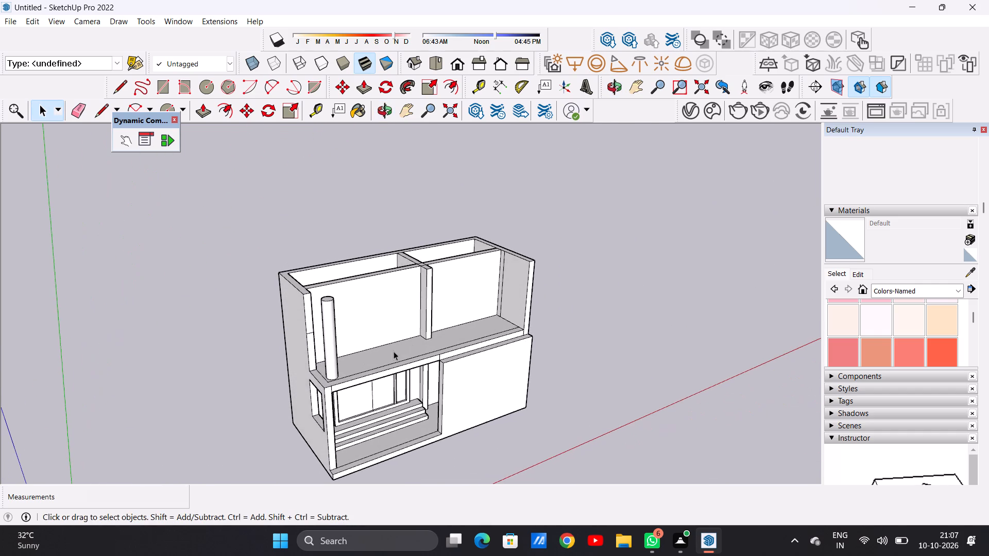
{"action": "scroll", "coordinate": [335, 366], "scroll_direction": "up", "scroll_amount": 2}
{"action": "scroll", "coordinate": [335, 366], "scroll_direction": "down", "scroll_amount": 1}
{"action": "scroll", "coordinate": [335, 366], "scroll_direction": "up", "scroll_amount": 3}
{"action": "middle_click_drag", "start_coordinate": [304, 371], "coordinate": [291, 398]}
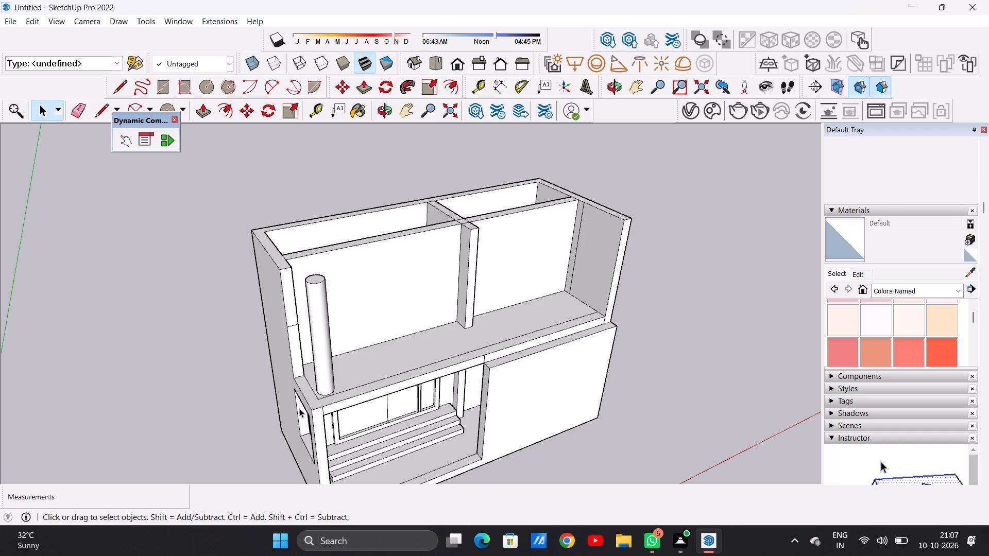
{"action": "scroll", "coordinate": [321, 428], "scroll_direction": "down", "scroll_amount": 7}
{"action": "scroll", "coordinate": [316, 396], "scroll_direction": "up", "scroll_amount": 3}
{"action": "scroll", "coordinate": [316, 396], "scroll_direction": "down", "scroll_amount": 1}
{"action": "scroll", "coordinate": [316, 396], "scroll_direction": "up", "scroll_amount": 4}
{"action": "middle_click_drag", "start_coordinate": [311, 416], "coordinate": [304, 444]}
{"action": "scroll", "coordinate": [345, 437], "scroll_direction": "up", "scroll_amount": 6}
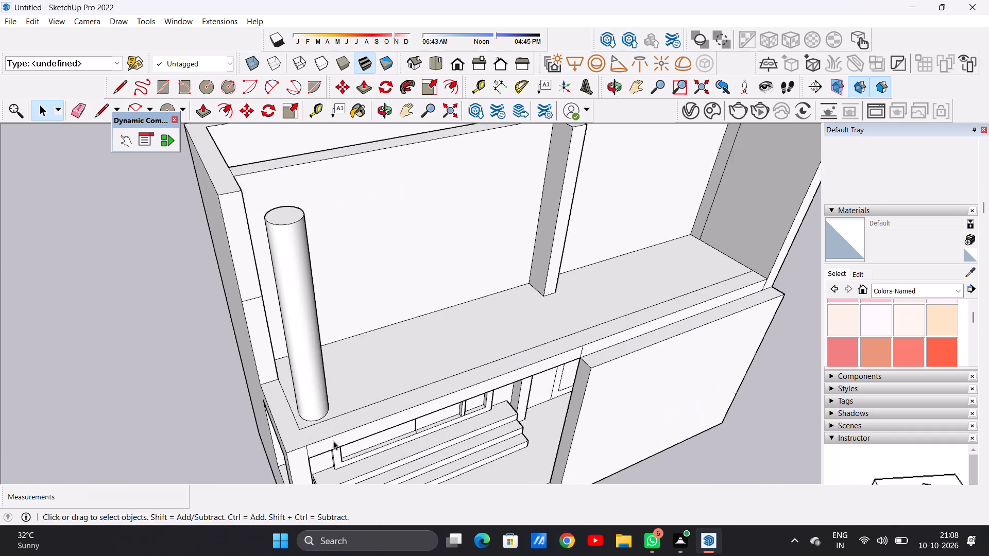
{"action": "scroll", "coordinate": [318, 435], "scroll_direction": "up", "scroll_amount": 4}
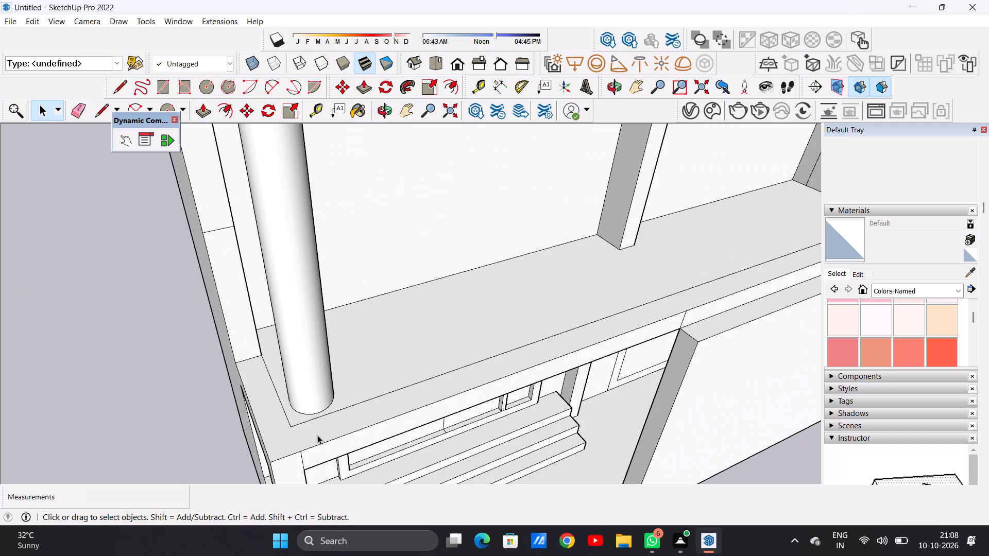
{"action": "scroll", "coordinate": [282, 418], "scroll_direction": "down", "scroll_amount": 1}
Examine the slab corner and border strip around the base of the round column, close up and from above.
{"action": "scroll", "coordinate": [282, 418], "scroll_direction": "down", "scroll_amount": 6}
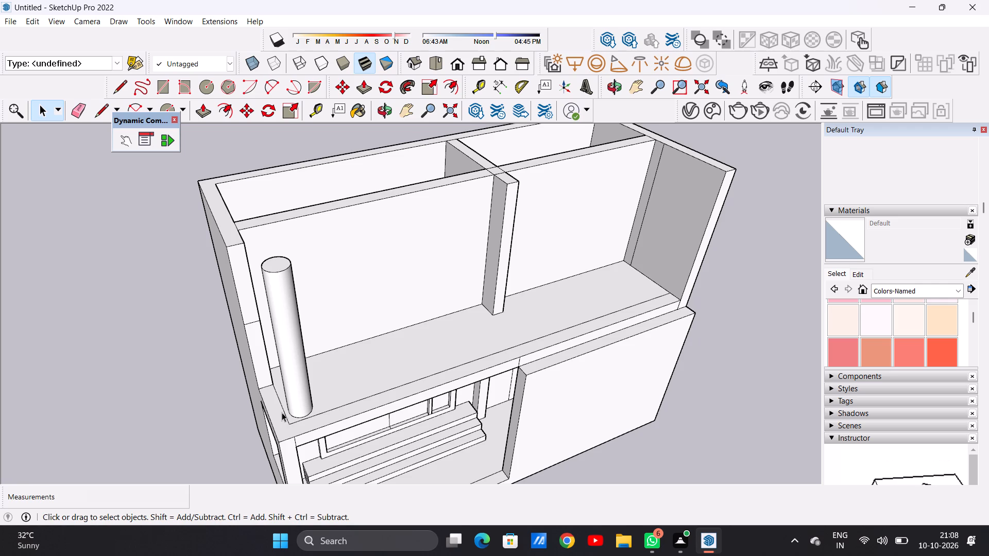
{"action": "scroll", "coordinate": [298, 402], "scroll_direction": "down", "scroll_amount": 15}
{"action": "scroll", "coordinate": [299, 419], "scroll_direction": "up", "scroll_amount": 1}
{"action": "scroll", "coordinate": [301, 418], "scroll_direction": "down", "scroll_amount": 10}
{"action": "scroll", "coordinate": [305, 394], "scroll_direction": "up", "scroll_amount": 15}
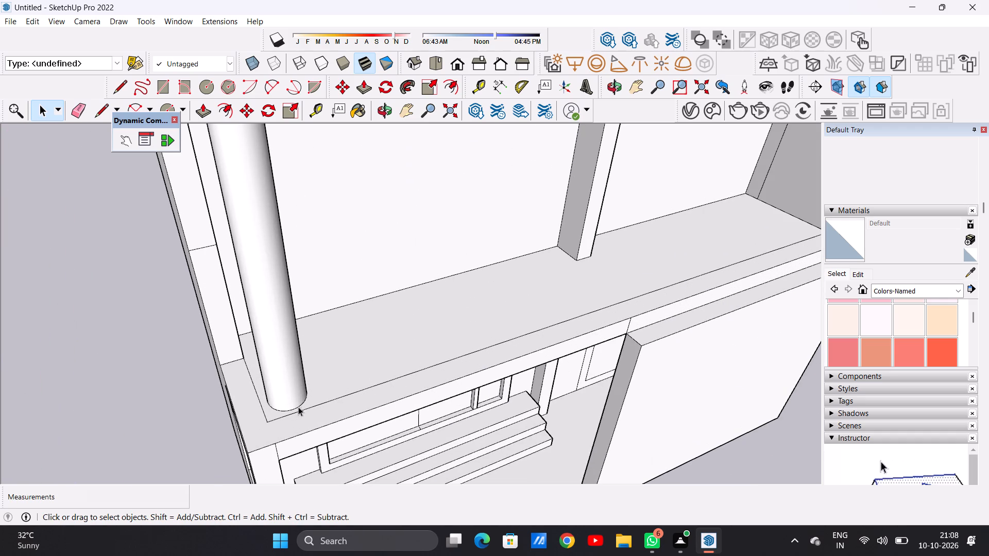
{"action": "middle_click_drag", "start_coordinate": [276, 359], "coordinate": [261, 392]}
{"action": "scroll", "coordinate": [262, 389], "scroll_direction": "down", "scroll_amount": 8}
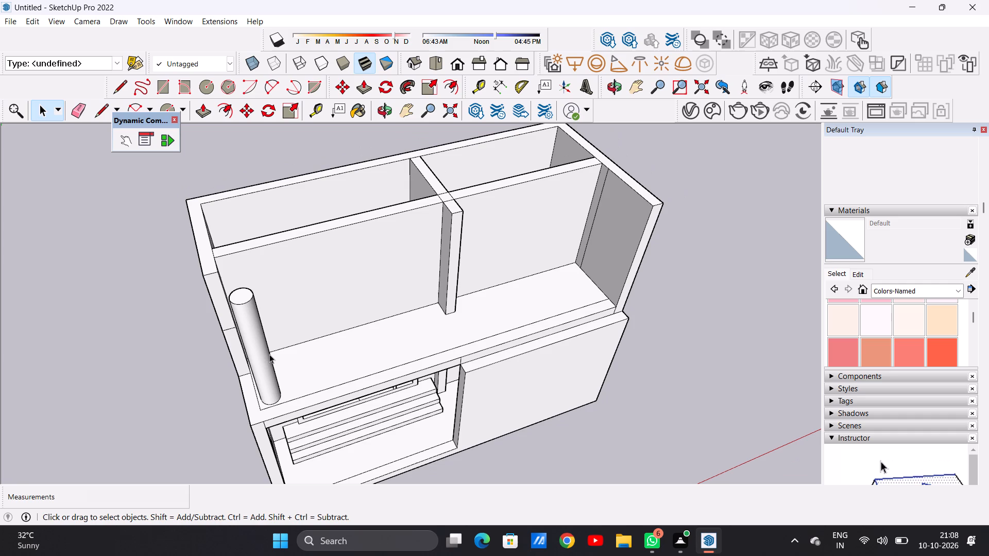
{"action": "scroll", "coordinate": [290, 323], "scroll_direction": "down", "scroll_amount": 8}
{"action": "scroll", "coordinate": [272, 371], "scroll_direction": "up", "scroll_amount": 5}
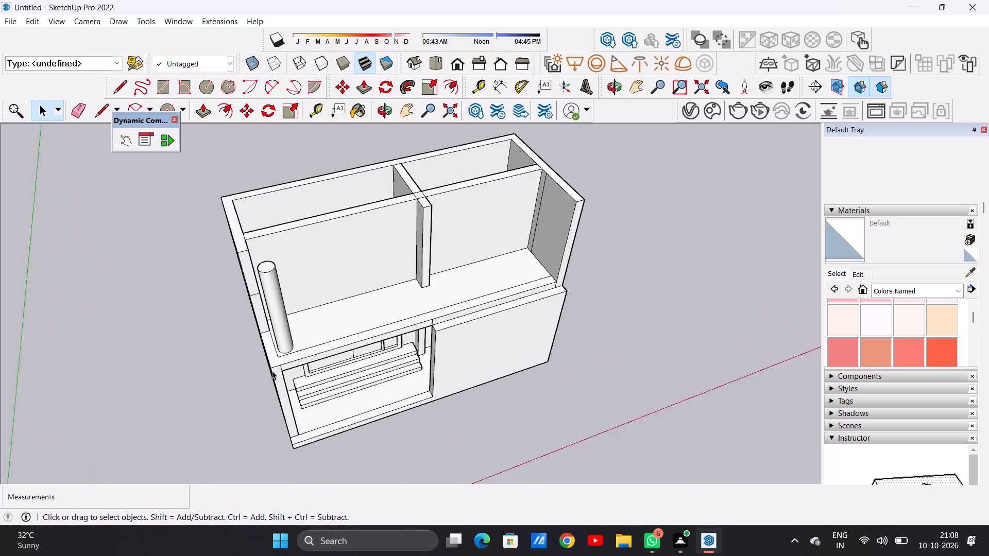
{"action": "scroll", "coordinate": [272, 371], "scroll_direction": "up", "scroll_amount": 12}
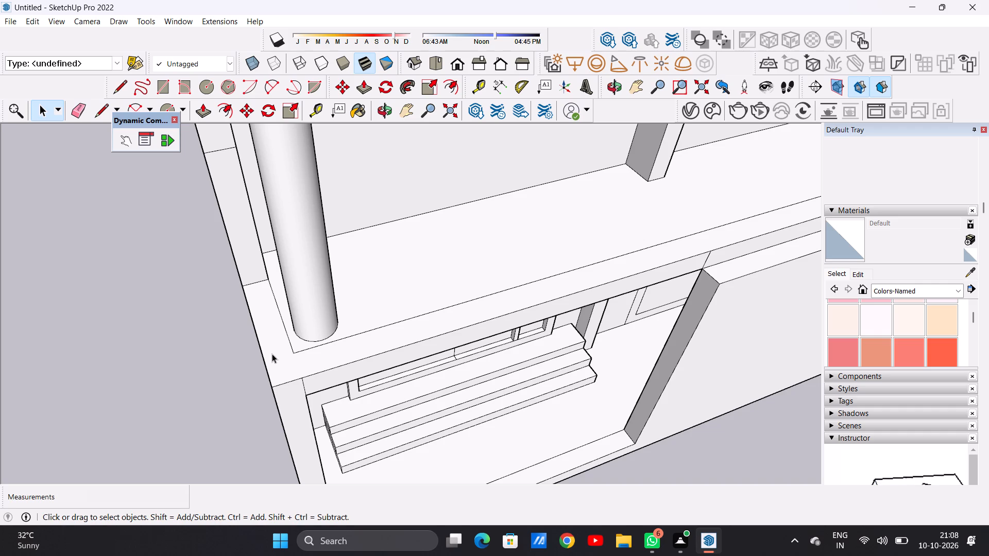
{"action": "scroll", "coordinate": [257, 341], "scroll_direction": "down", "scroll_amount": 12}
{"action": "scroll", "coordinate": [284, 335], "scroll_direction": "up", "scroll_amount": 2}
{"action": "scroll", "coordinate": [279, 346], "scroll_direction": "down", "scroll_amount": 17}
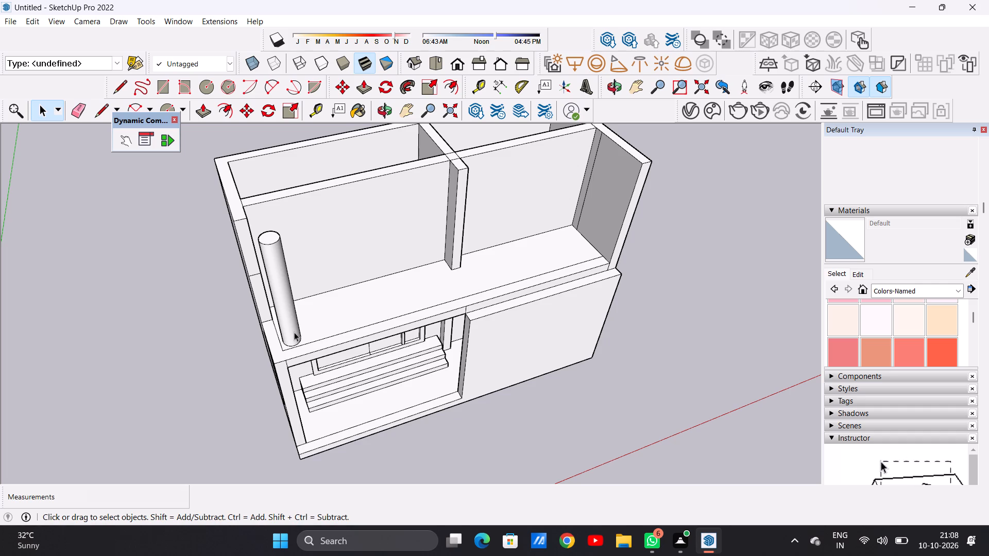
{"action": "scroll", "coordinate": [270, 341], "scroll_direction": "down", "scroll_amount": 3}
{"action": "scroll", "coordinate": [381, 333], "scroll_direction": "up", "scroll_amount": 3}
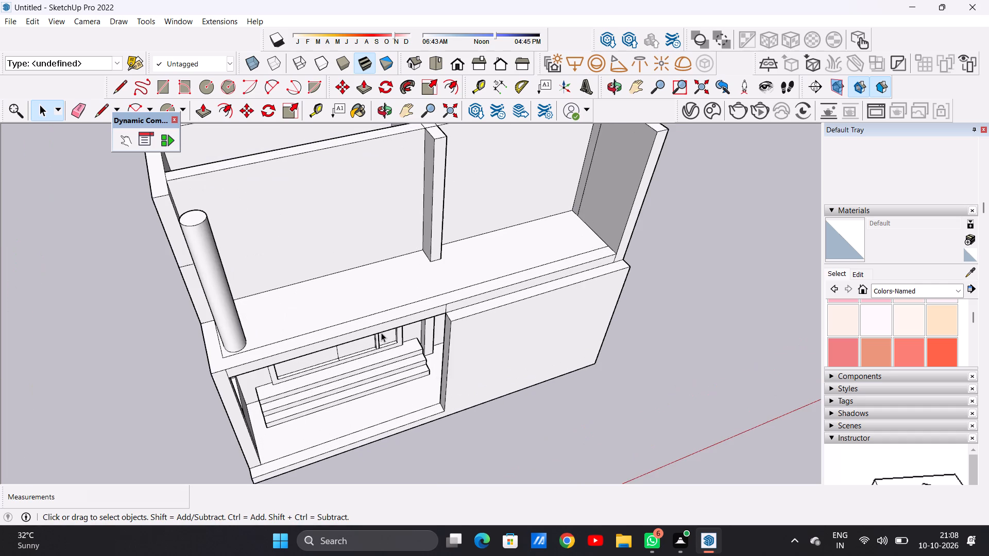
{"action": "scroll", "coordinate": [381, 333], "scroll_direction": "up", "scroll_amount": 1}
{"action": "middle_click_drag", "start_coordinate": [379, 329], "coordinate": [317, 380]}
{"action": "scroll", "coordinate": [349, 362], "scroll_direction": "down", "scroll_amount": 5}
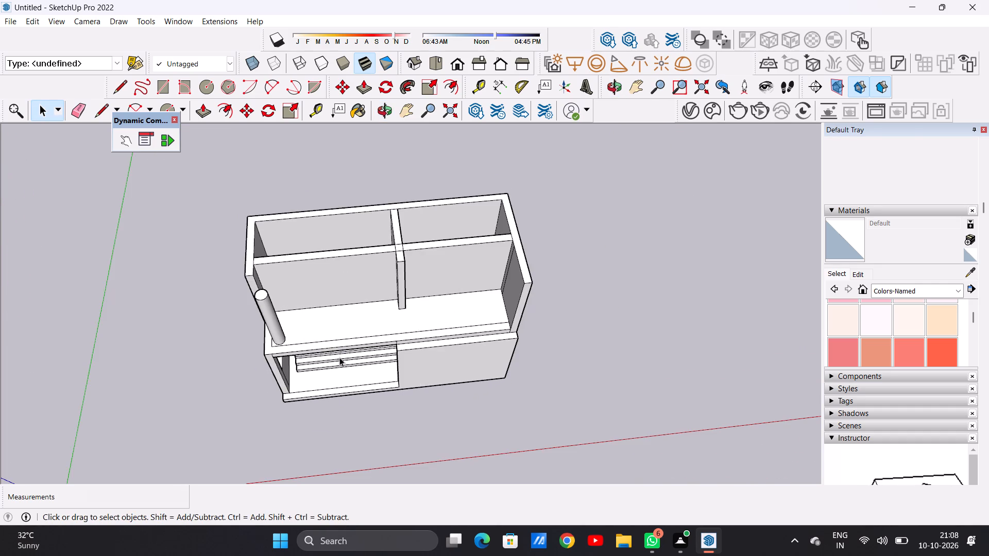
{"action": "scroll", "coordinate": [268, 355], "scroll_direction": "up", "scroll_amount": 7}
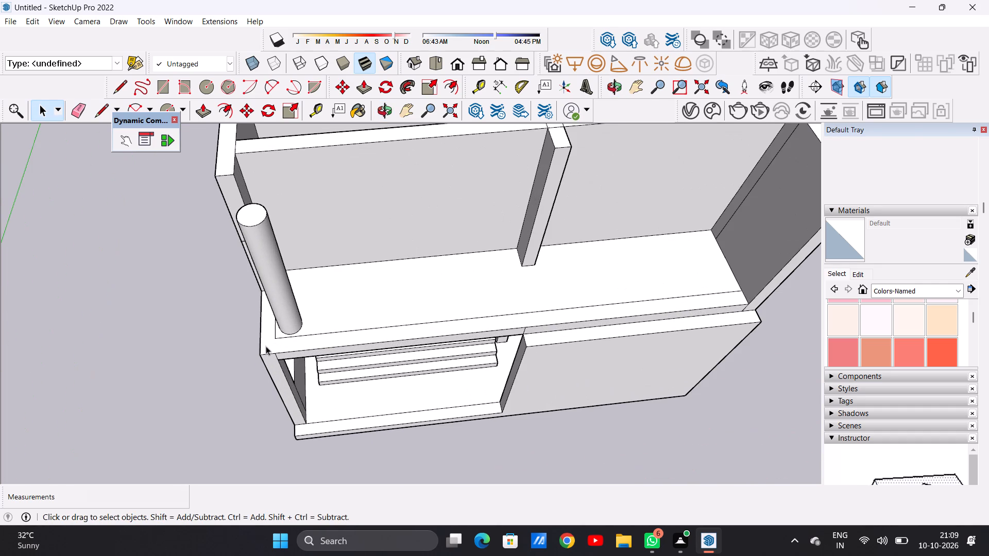
{"action": "key", "text": "p"}
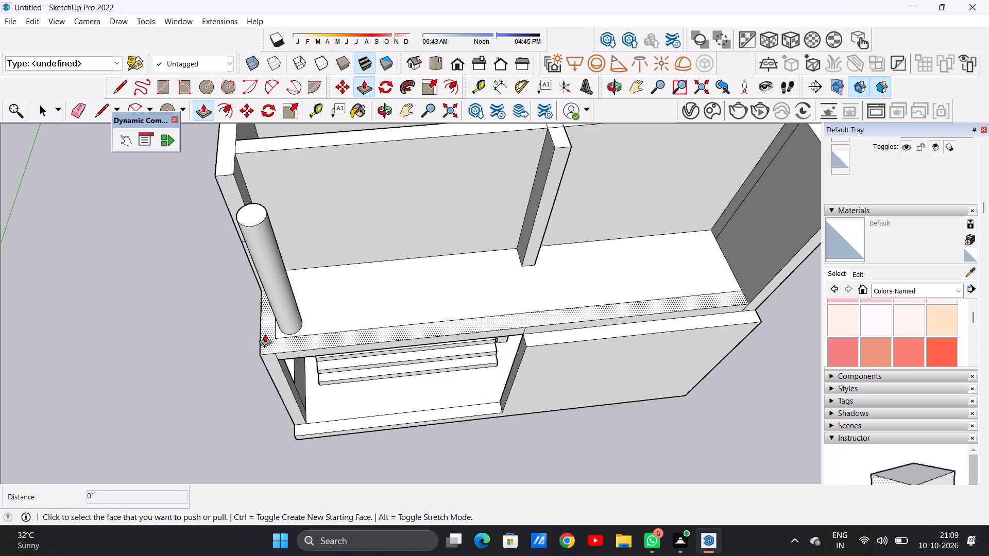
{"action": "key", "text": "space"}
Examine the front slab edge and the porch corner post beneath the round column.
{"action": "middle_click_drag", "start_coordinate": [307, 363], "coordinate": [348, 301]}
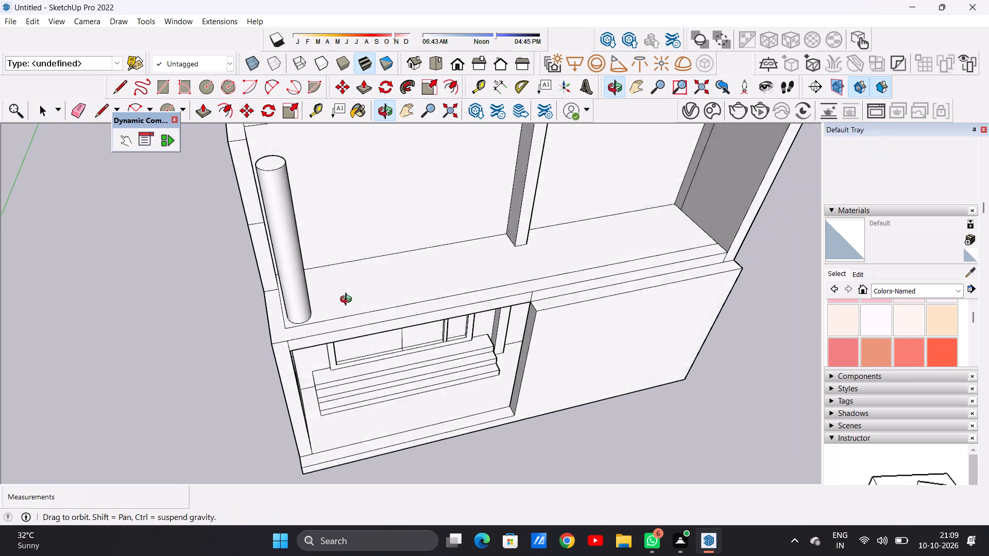
{"action": "middle_click_drag", "start_coordinate": [348, 301], "coordinate": [313, 227]}
{"action": "scroll", "coordinate": [348, 318], "scroll_direction": "down", "scroll_amount": 3}
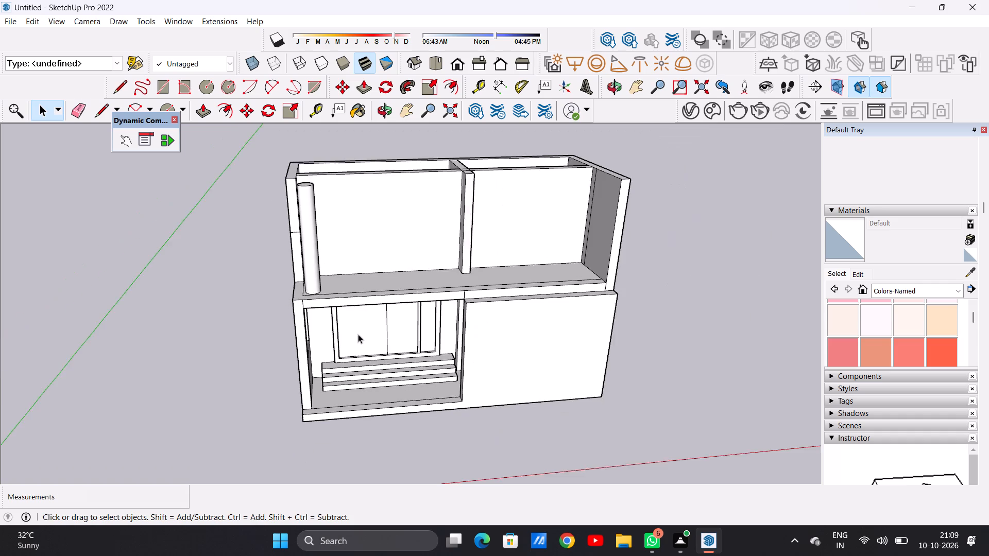
{"action": "scroll", "coordinate": [358, 334], "scroll_direction": "down", "scroll_amount": 2}
{"action": "middle_click_drag", "start_coordinate": [364, 356], "coordinate": [320, 398]}
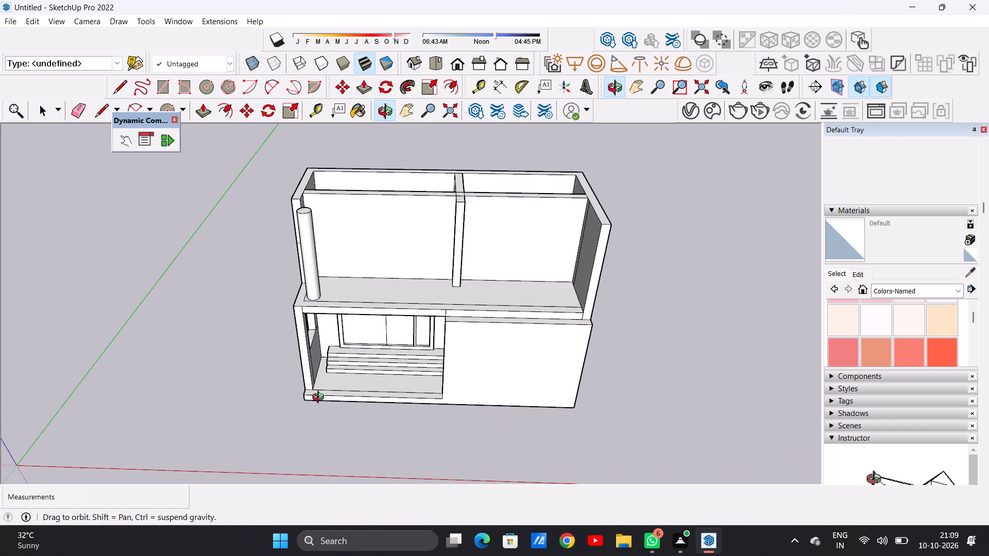
{"action": "middle_click_drag", "start_coordinate": [320, 398], "coordinate": [320, 399]}
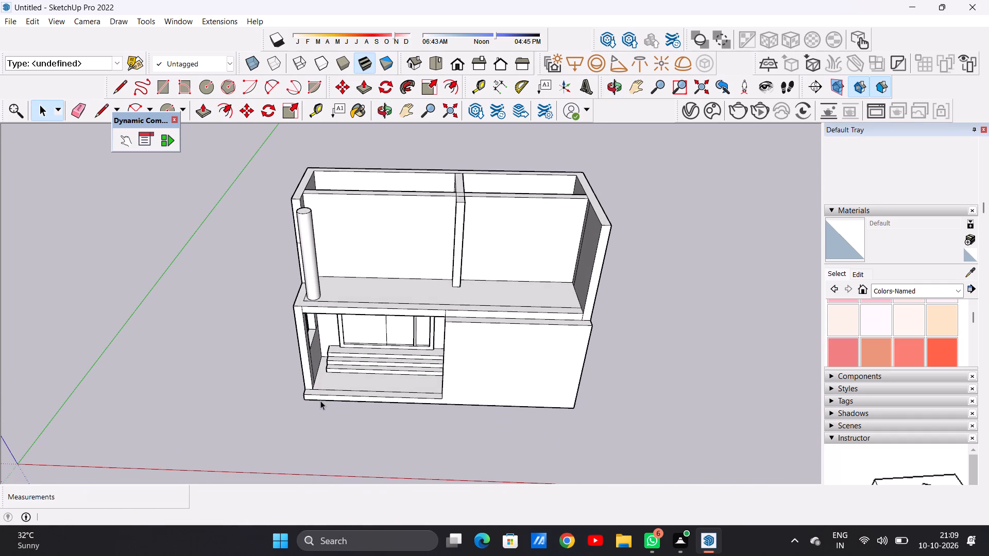
{"action": "scroll", "coordinate": [213, 503], "scroll_direction": "down", "scroll_amount": 7}
{"action": "scroll", "coordinate": [396, 340], "scroll_direction": "down", "scroll_amount": 5}
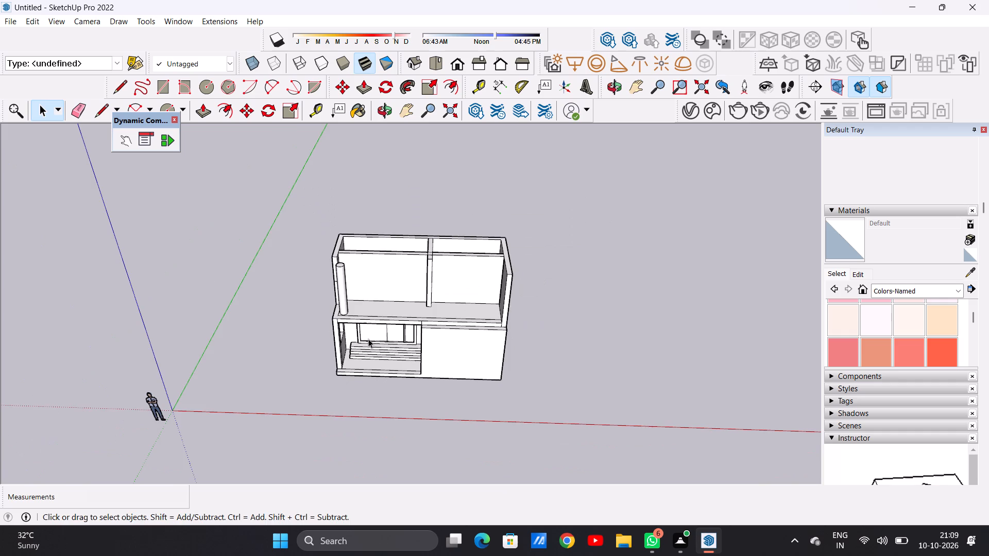
{"action": "middle_click_drag", "start_coordinate": [373, 339], "coordinate": [372, 250]}
{"action": "scroll", "coordinate": [372, 250], "scroll_direction": "up", "scroll_amount": 20}
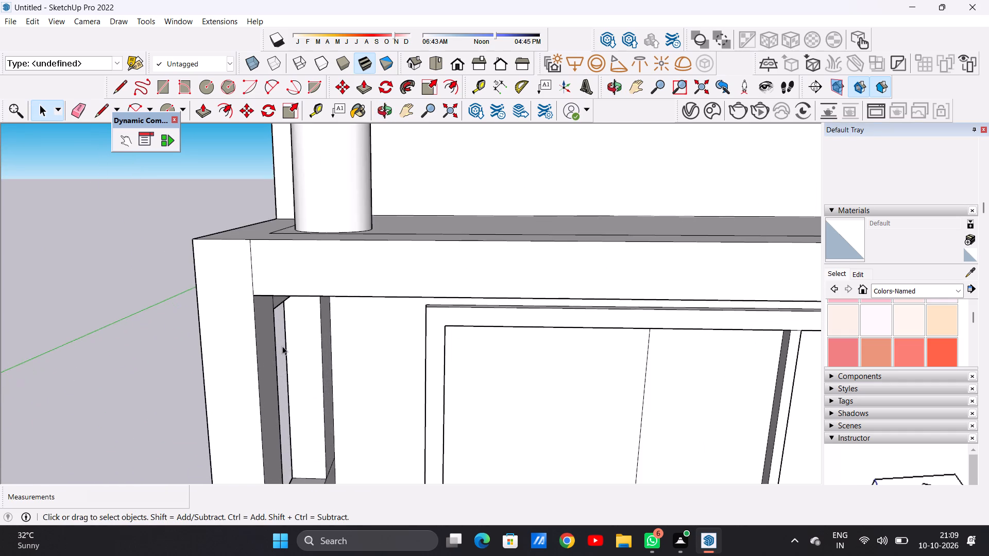
{"action": "scroll", "coordinate": [288, 346], "scroll_direction": "down", "scroll_amount": 9}
{"action": "scroll", "coordinate": [296, 309], "scroll_direction": "up", "scroll_amount": 15}
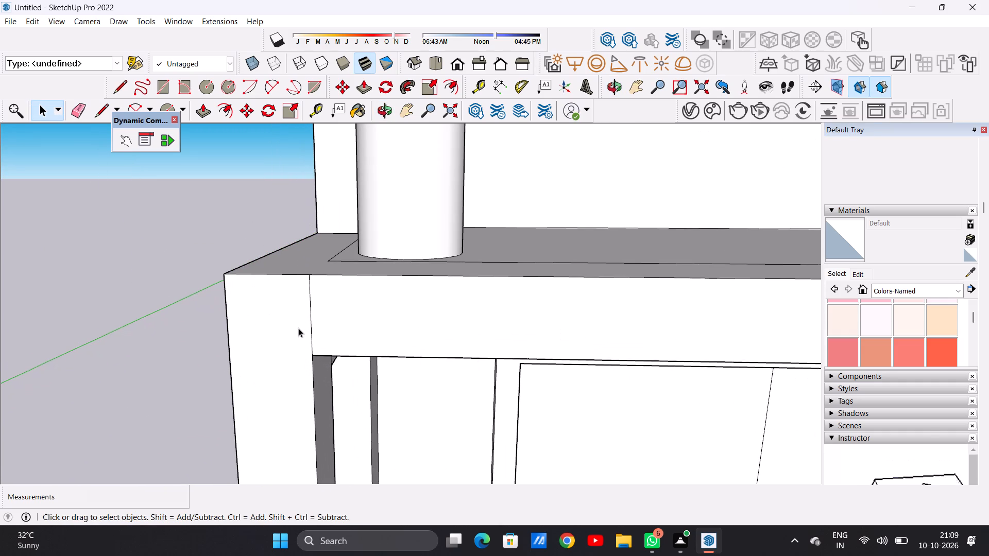
{"action": "key", "text": "space"}
{"action": "scroll", "coordinate": [302, 324], "scroll_direction": "down", "scroll_amount": 10}
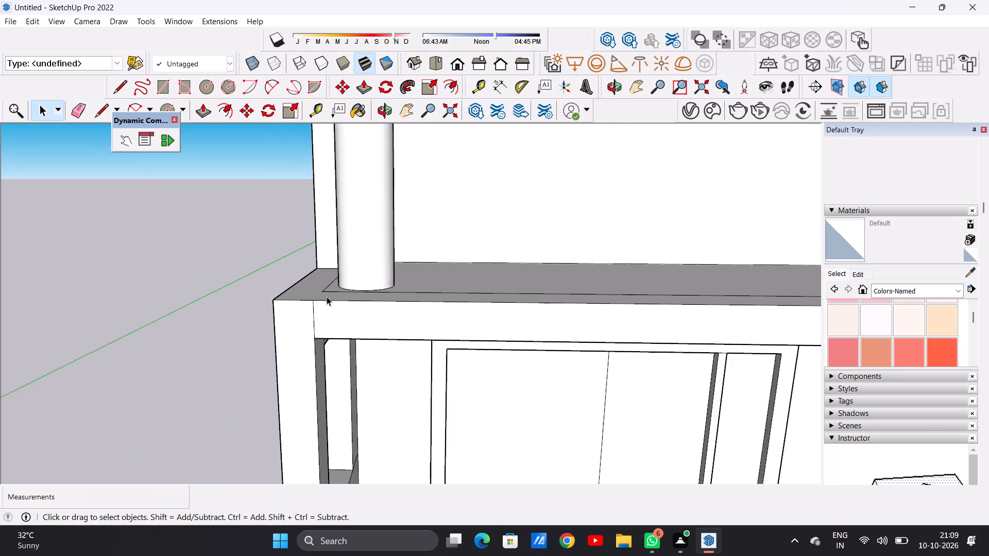
{"action": "scroll", "coordinate": [327, 297], "scroll_direction": "down", "scroll_amount": 3}
{"action": "middle_click_drag", "start_coordinate": [312, 320], "coordinate": [301, 351]}
{"action": "scroll", "coordinate": [298, 341], "scroll_direction": "up", "scroll_amount": 3}
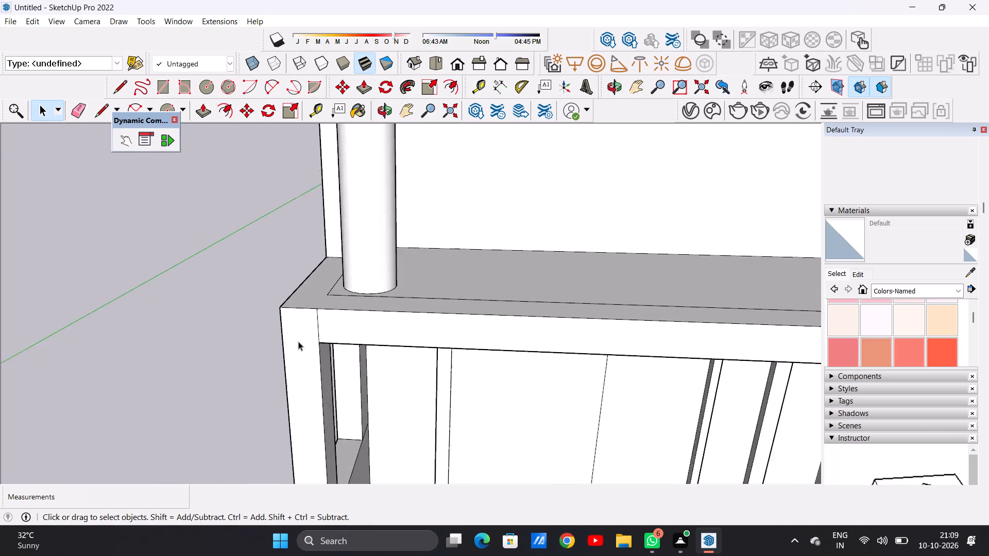
{"action": "scroll", "coordinate": [298, 341], "scroll_direction": "up", "scroll_amount": 9}
{"action": "scroll", "coordinate": [317, 347], "scroll_direction": "down", "scroll_amount": 12}
{"action": "scroll", "coordinate": [337, 333], "scroll_direction": "up", "scroll_amount": 6}
{"action": "scroll", "coordinate": [330, 337], "scroll_direction": "down", "scroll_amount": 2}
{"action": "scroll", "coordinate": [330, 337], "scroll_direction": "up", "scroll_amount": 1}
{"action": "scroll", "coordinate": [330, 337], "scroll_direction": "down", "scroll_amount": 10}
{"action": "scroll", "coordinate": [337, 314], "scroll_direction": "up", "scroll_amount": 1}
{"action": "scroll", "coordinate": [337, 314], "scroll_direction": "down", "scroll_amount": 1}
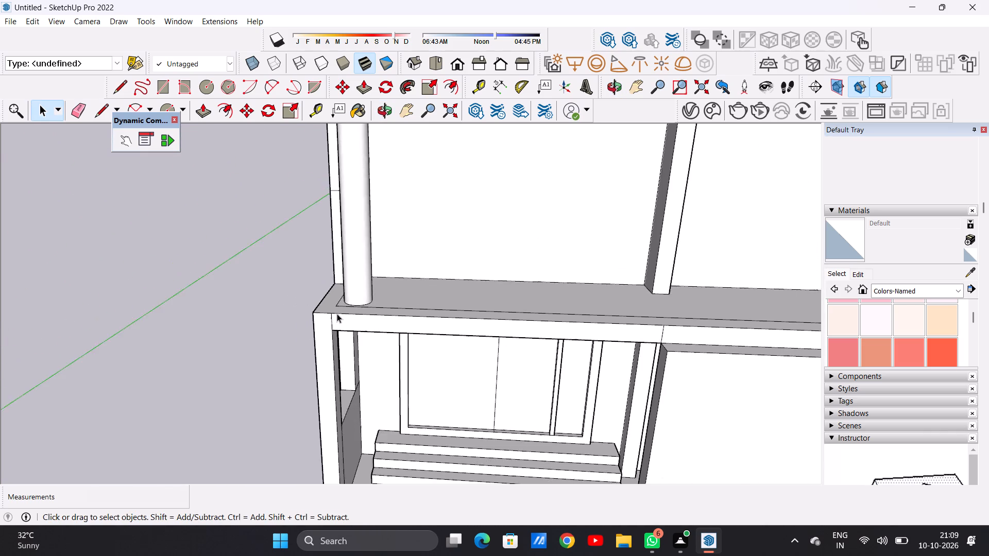
{"action": "scroll", "coordinate": [337, 314], "scroll_direction": "down", "scroll_amount": 4}
Examine the whole two-storey front, the porch opening with its steps, and the column side from several angles.
{"action": "middle_click_drag", "start_coordinate": [308, 348], "coordinate": [370, 364]}
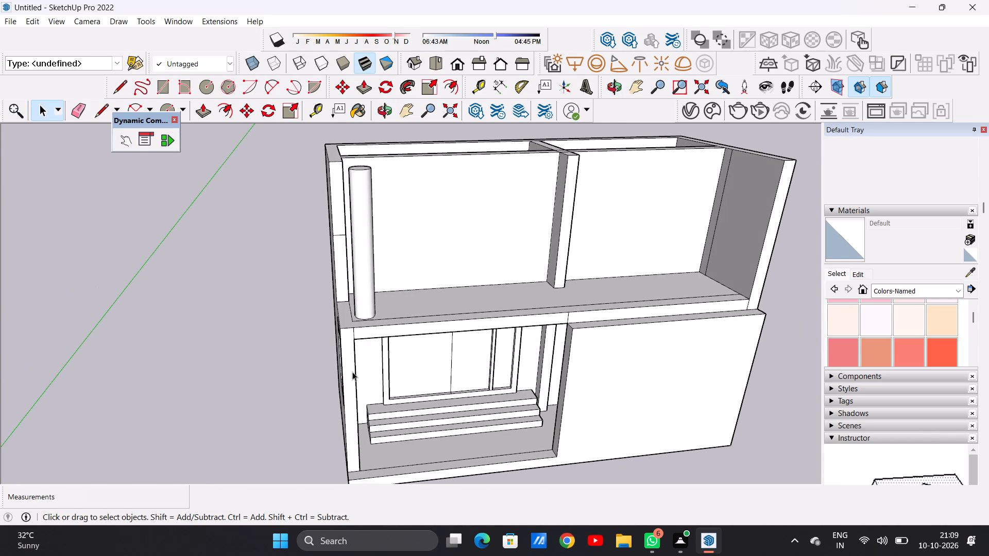
{"action": "scroll", "coordinate": [329, 341], "scroll_direction": "down", "scroll_amount": 10}
{"action": "middle_click_drag", "start_coordinate": [480, 352], "coordinate": [372, 299]}
{"action": "scroll", "coordinate": [387, 336], "scroll_direction": "up", "scroll_amount": 8}
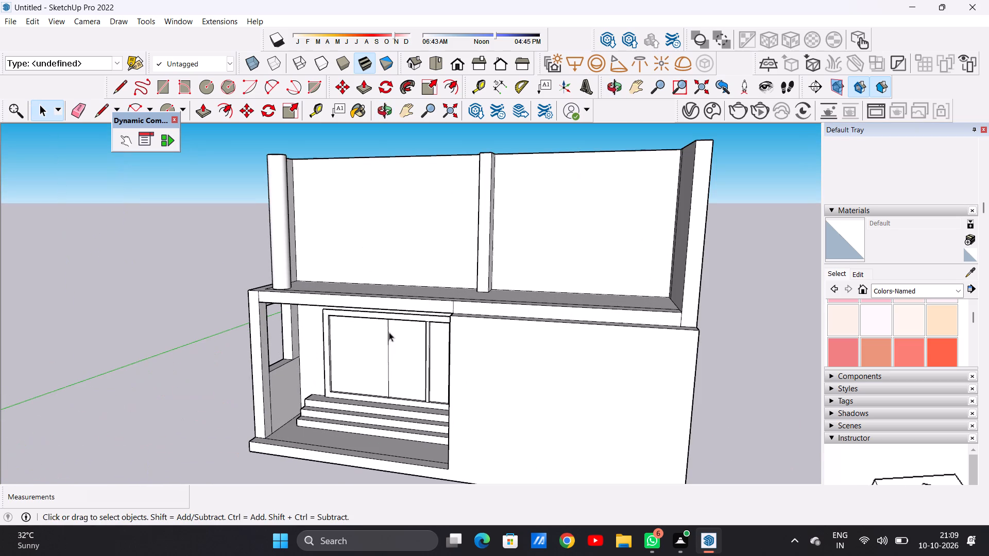
{"action": "middle_click_drag", "start_coordinate": [414, 298], "coordinate": [513, 307]}
{"action": "scroll", "coordinate": [520, 316], "scroll_direction": "down", "scroll_amount": 3}
{"action": "scroll", "coordinate": [351, 339], "scroll_direction": "up", "scroll_amount": 2}
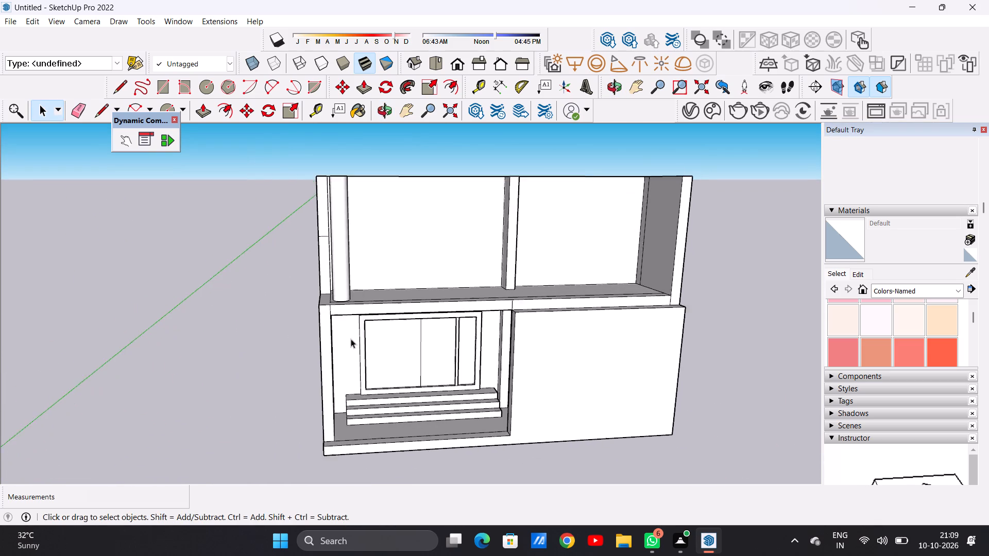
{"action": "scroll", "coordinate": [351, 339], "scroll_direction": "up", "scroll_amount": 5}
{"action": "scroll", "coordinate": [309, 313], "scroll_direction": "down", "scroll_amount": 1}
{"action": "scroll", "coordinate": [308, 312], "scroll_direction": "up", "scroll_amount": 4}
{"action": "middle_click_drag", "start_coordinate": [300, 285], "coordinate": [305, 349]}
{"action": "scroll", "coordinate": [299, 340], "scroll_direction": "down", "scroll_amount": 10}
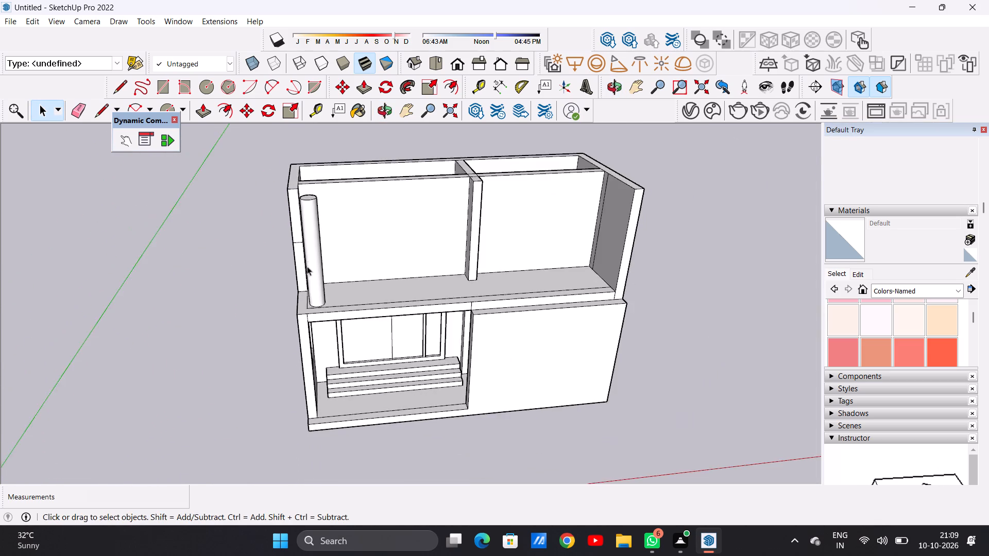
{"action": "scroll", "coordinate": [307, 266], "scroll_direction": "down", "scroll_amount": 5}
{"action": "scroll", "coordinate": [314, 293], "scroll_direction": "up", "scroll_amount": 1}
{"action": "scroll", "coordinate": [314, 291], "scroll_direction": "down", "scroll_amount": 3}
{"action": "scroll", "coordinate": [330, 341], "scroll_direction": "up", "scroll_amount": 17}
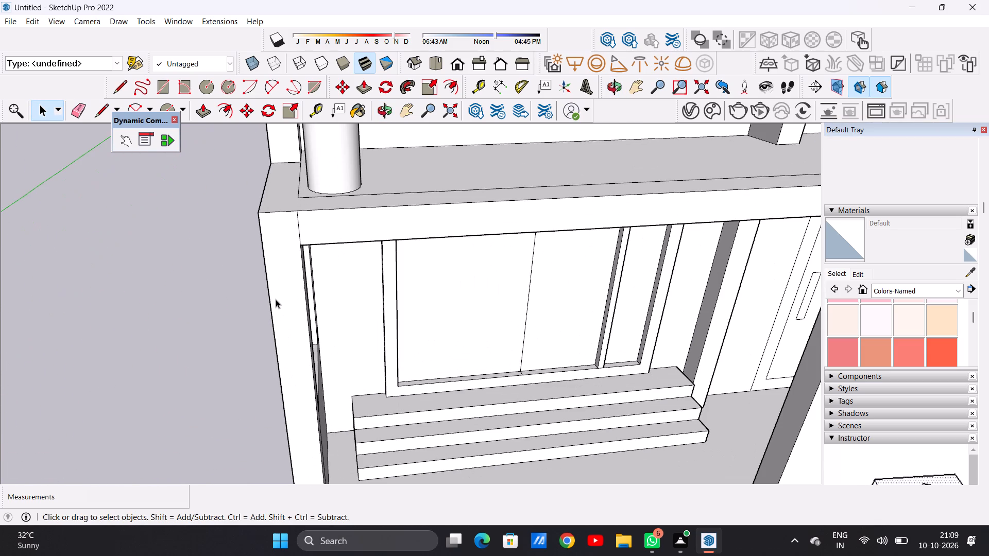
{"action": "scroll", "coordinate": [291, 263], "scroll_direction": "down", "scroll_amount": 2}
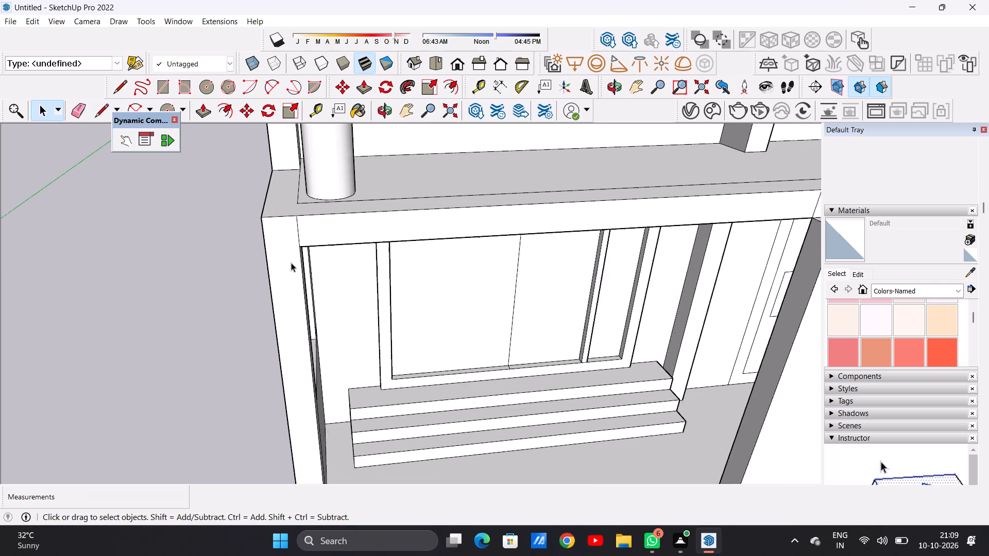
{"action": "scroll", "coordinate": [291, 263], "scroll_direction": "down", "scroll_amount": 10}
{"action": "middle_click_drag", "start_coordinate": [506, 337], "coordinate": [554, 331]}
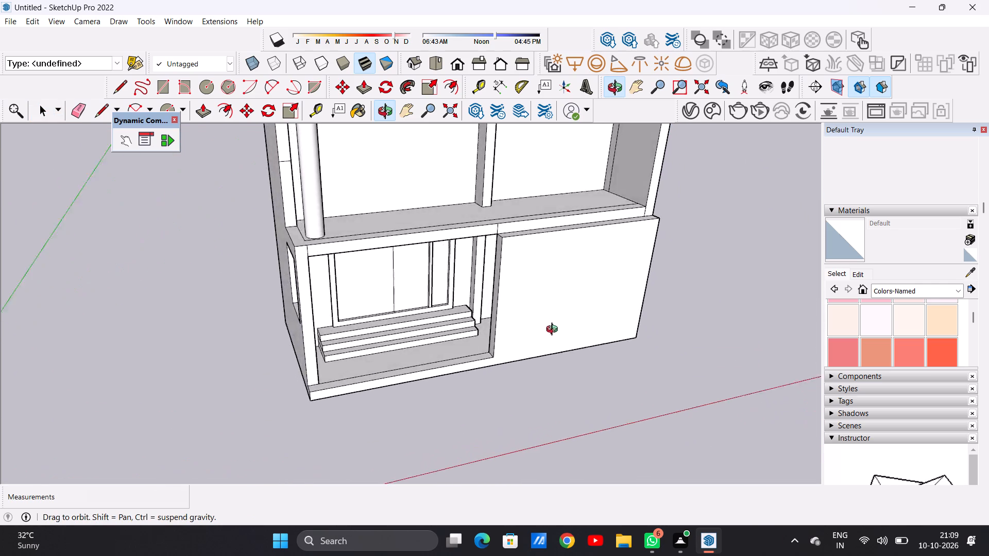
{"action": "middle_click_drag", "start_coordinate": [554, 331], "coordinate": [589, 366]}
{"action": "scroll", "coordinate": [371, 301], "scroll_direction": "up", "scroll_amount": 5}
{"action": "scroll", "coordinate": [319, 299], "scroll_direction": "down", "scroll_amount": 3}
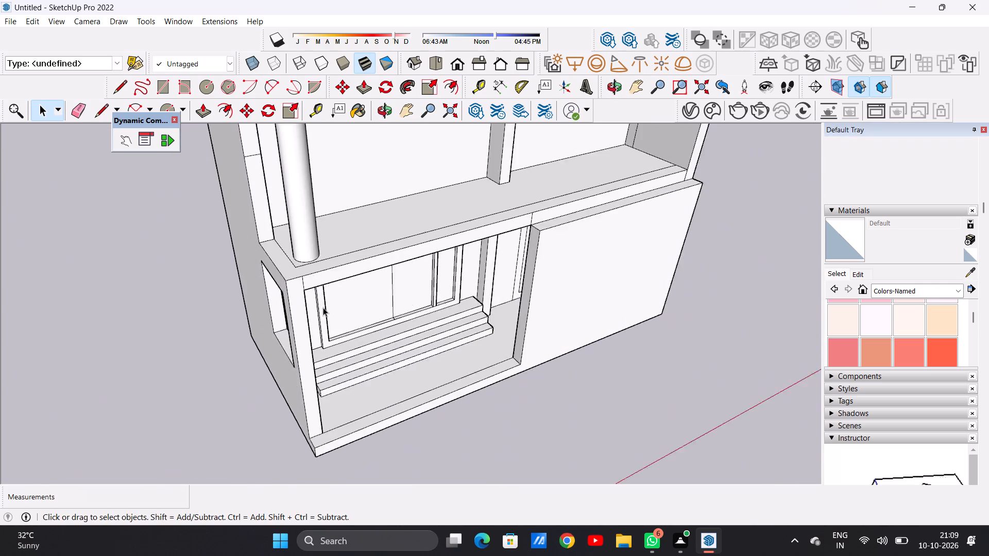
{"action": "scroll", "coordinate": [323, 307], "scroll_direction": "down", "scroll_amount": 6}
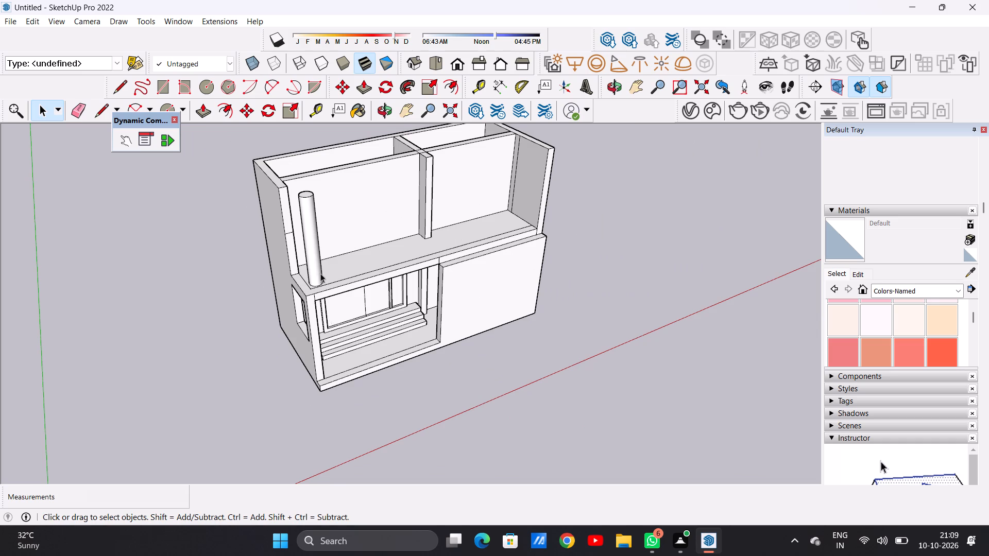
{"action": "scroll", "coordinate": [315, 249], "scroll_direction": "up", "scroll_amount": 6}
{"action": "middle_click_drag", "start_coordinate": [347, 262], "coordinate": [327, 337]}
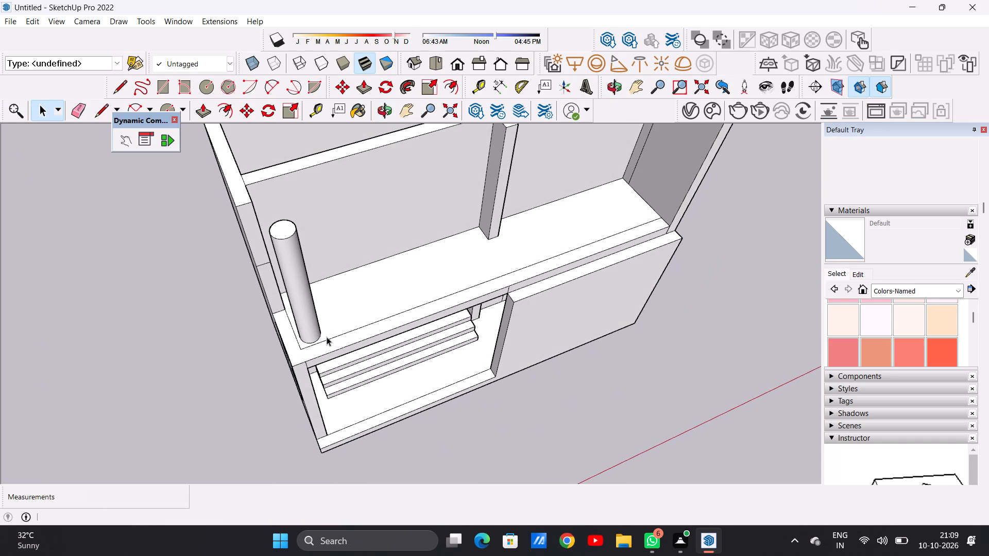
Undo the last Push/Pull of the short partition stub in front of the first-floor cross wall.
{"action": "key", "text": "ctrl+z"}
{"action": "scroll", "coordinate": [323, 337], "scroll_direction": "down", "scroll_amount": 4}
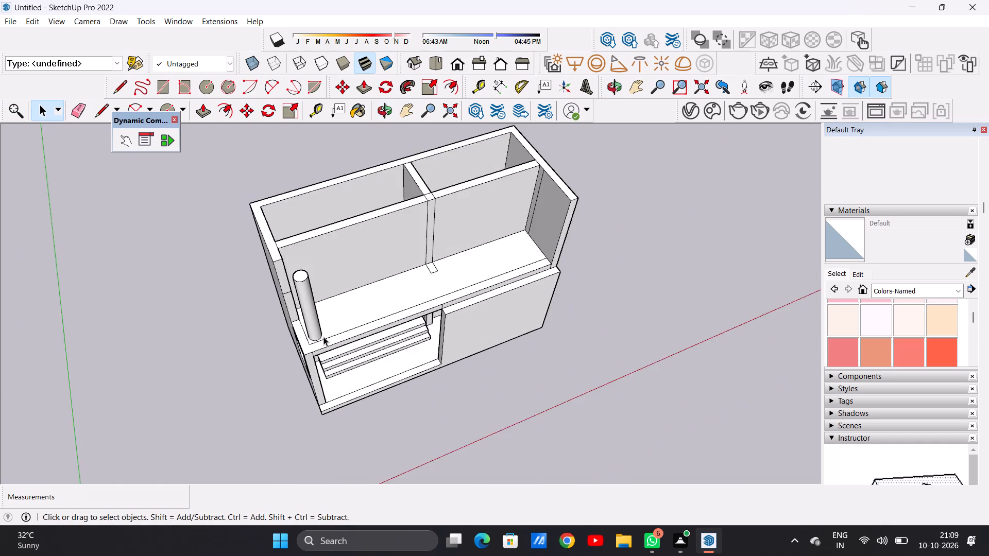
{"action": "scroll", "coordinate": [323, 337], "scroll_direction": "down", "scroll_amount": 5}
{"action": "scroll", "coordinate": [383, 272], "scroll_direction": "up", "scroll_amount": 6}
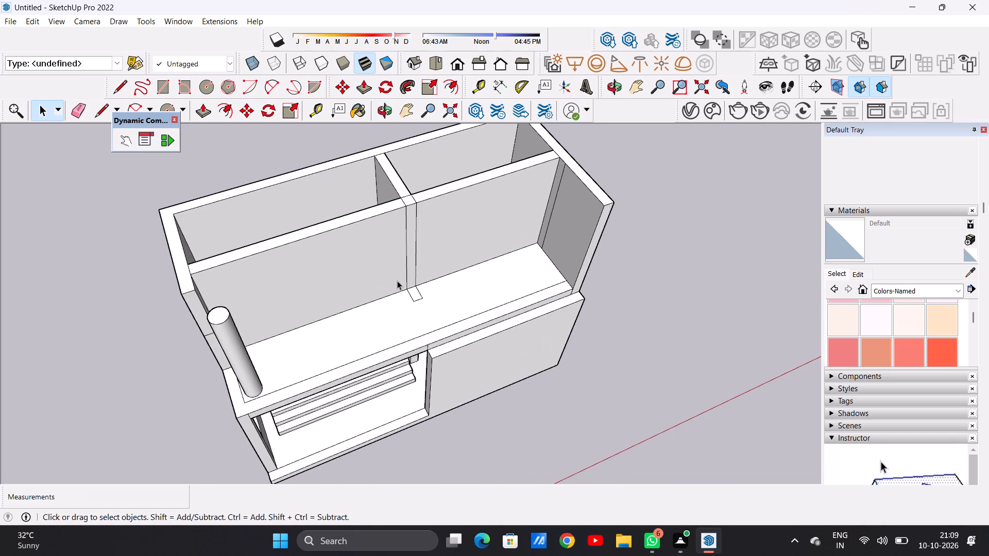
Push/Pull the short partition stub's footprint on the first-floor slab up about 9' 2 9/16" to the cross wall's top.
{"action": "key", "text": "p"}
{"action": "middle_click_drag", "start_coordinate": [485, 280], "coordinate": [303, 294]}
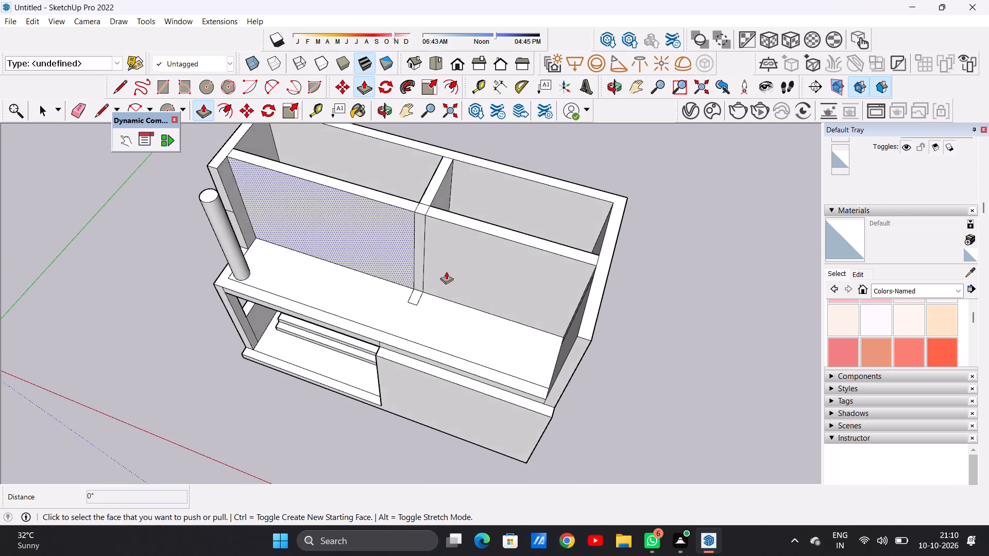
{"action": "scroll", "coordinate": [475, 265], "scroll_direction": "up", "scroll_amount": 6}
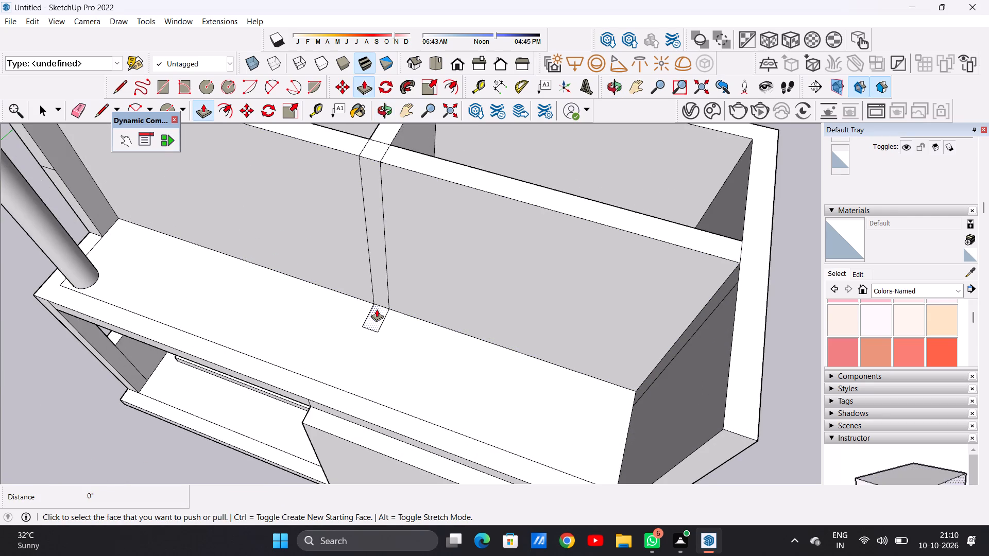
{"action": "left_click", "coordinate": [377, 309]}
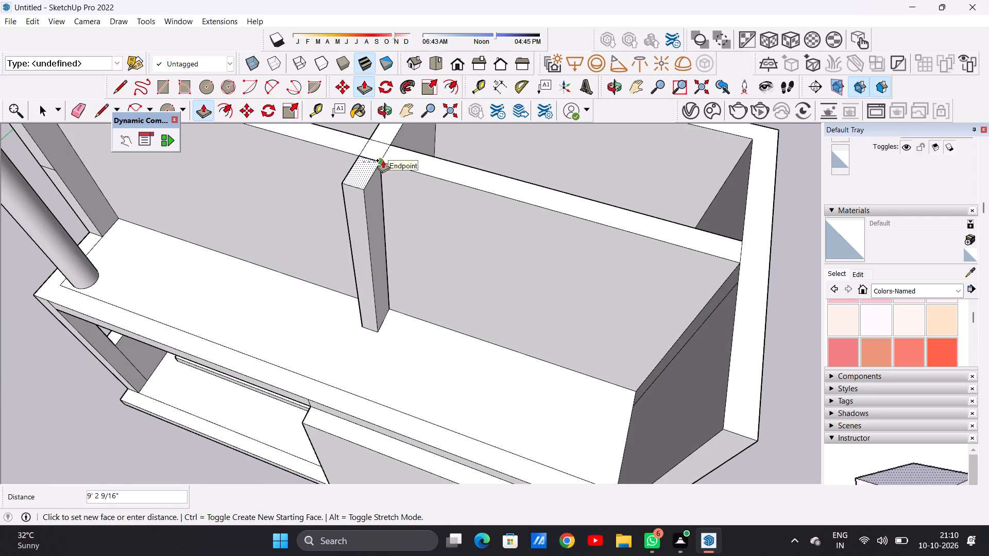
{"action": "left_click", "coordinate": [383, 160]}
{"action": "key", "text": "space"}
Examine the raised partition stub, the slab corner at the round column and the porch front from several angles.
{"action": "scroll", "coordinate": [407, 294], "scroll_direction": "down", "scroll_amount": 9}
{"action": "middle_click_drag", "start_coordinate": [384, 321], "coordinate": [404, 273]}
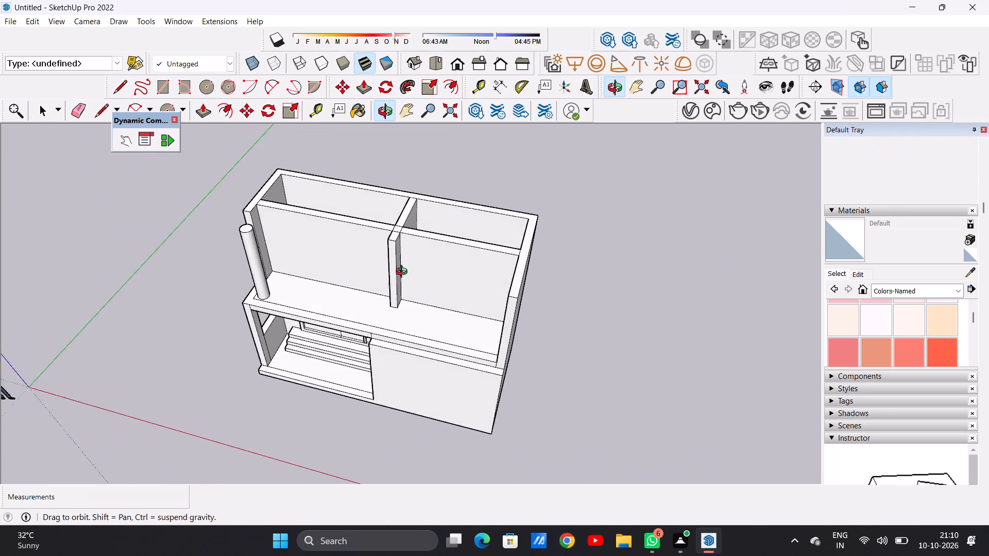
{"action": "middle_click_drag", "start_coordinate": [404, 273], "coordinate": [450, 333]}
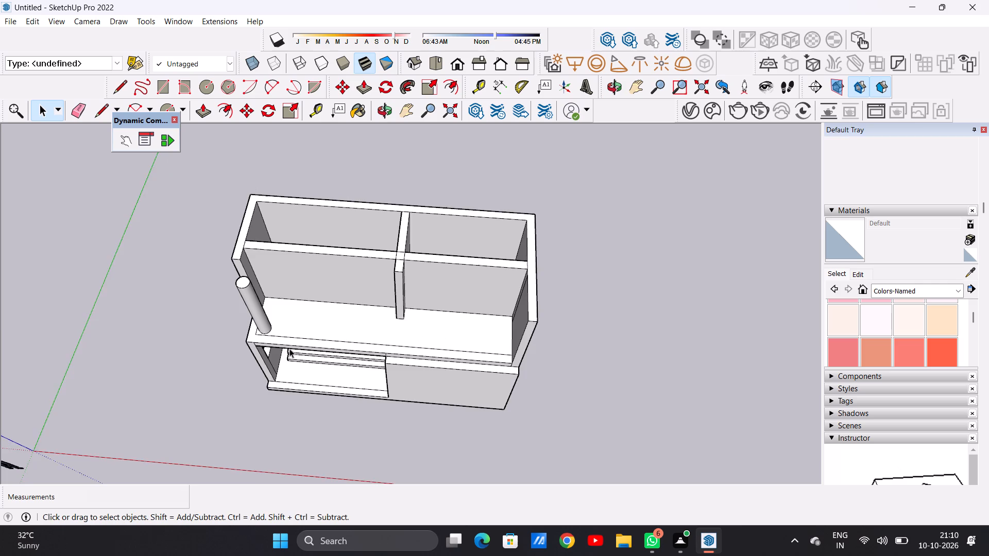
{"action": "scroll", "coordinate": [284, 347], "scroll_direction": "up", "scroll_amount": 8}
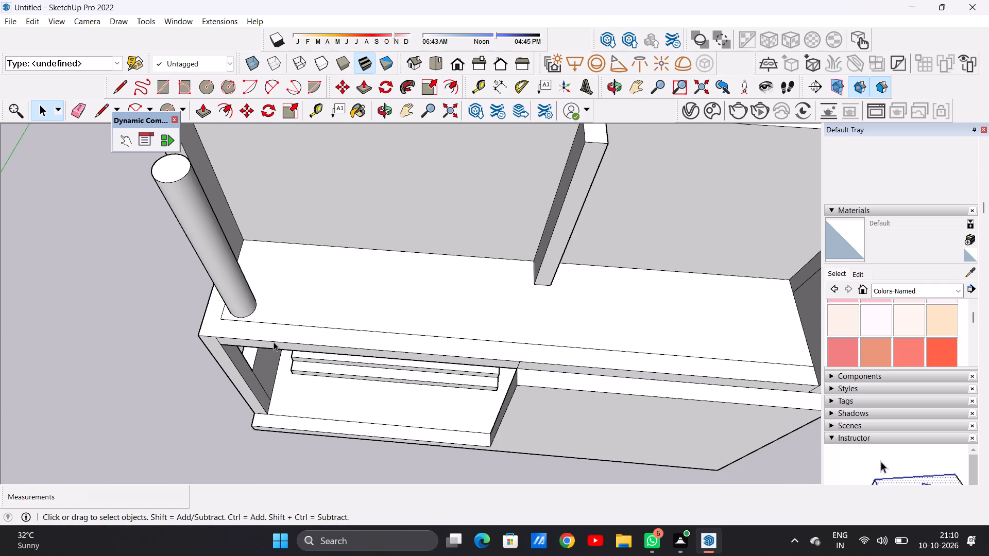
{"action": "scroll", "coordinate": [274, 342], "scroll_direction": "down", "scroll_amount": 14}
{"action": "middle_click_drag", "start_coordinate": [299, 330], "coordinate": [335, 298]}
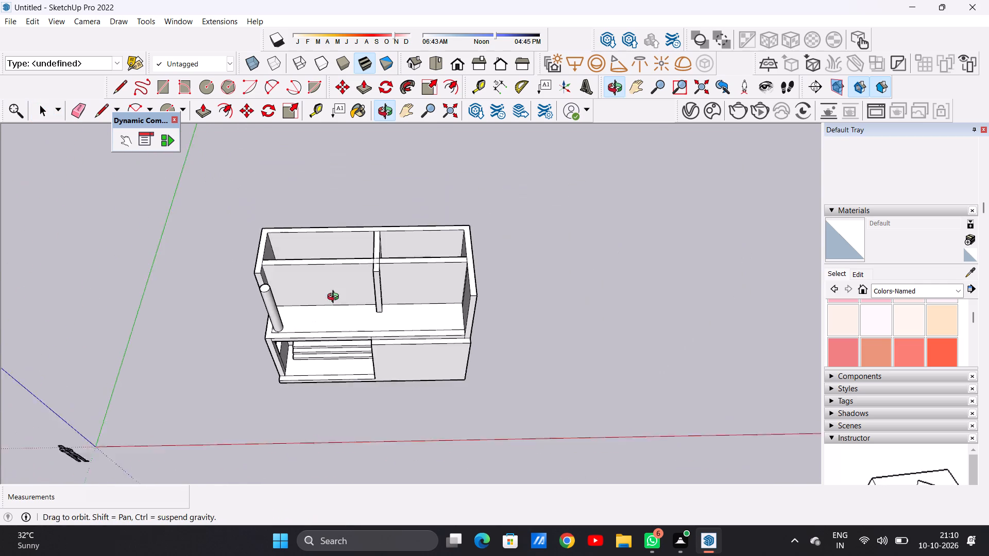
{"action": "middle_click_drag", "start_coordinate": [335, 298], "coordinate": [371, 275]}
{"action": "scroll", "coordinate": [291, 349], "scroll_direction": "up", "scroll_amount": 8}
{"action": "middle_click_drag", "start_coordinate": [263, 344], "coordinate": [345, 307]}
{"action": "scroll", "coordinate": [335, 329], "scroll_direction": "down", "scroll_amount": 10}
{"action": "scroll", "coordinate": [325, 319], "scroll_direction": "up", "scroll_amount": 3}
{"action": "scroll", "coordinate": [325, 319], "scroll_direction": "down", "scroll_amount": 1}
{"action": "scroll", "coordinate": [325, 319], "scroll_direction": "up", "scroll_amount": 1}
{"action": "scroll", "coordinate": [325, 319], "scroll_direction": "down", "scroll_amount": 1}
{"action": "scroll", "coordinate": [325, 319], "scroll_direction": "up", "scroll_amount": 1}
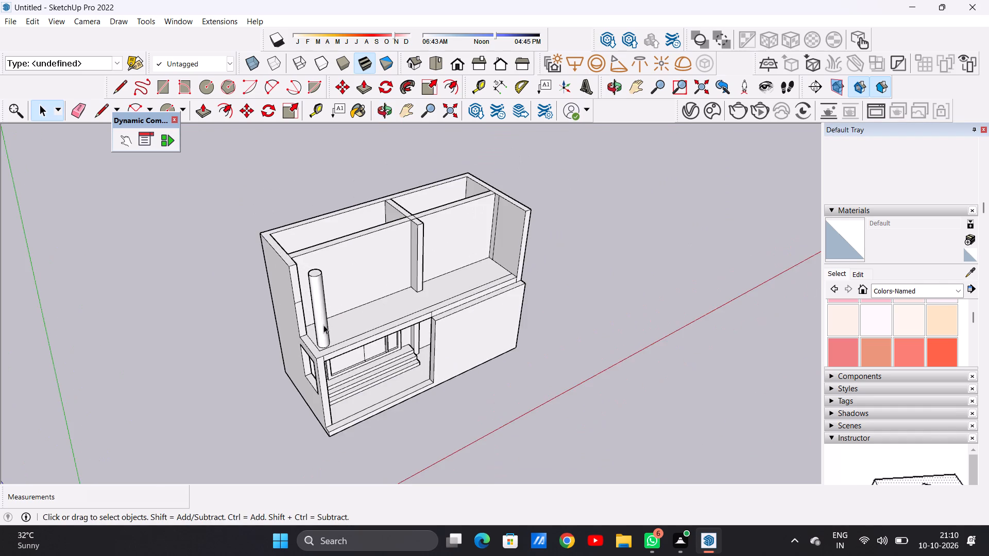
{"action": "scroll", "coordinate": [324, 329], "scroll_direction": "up", "scroll_amount": 6}
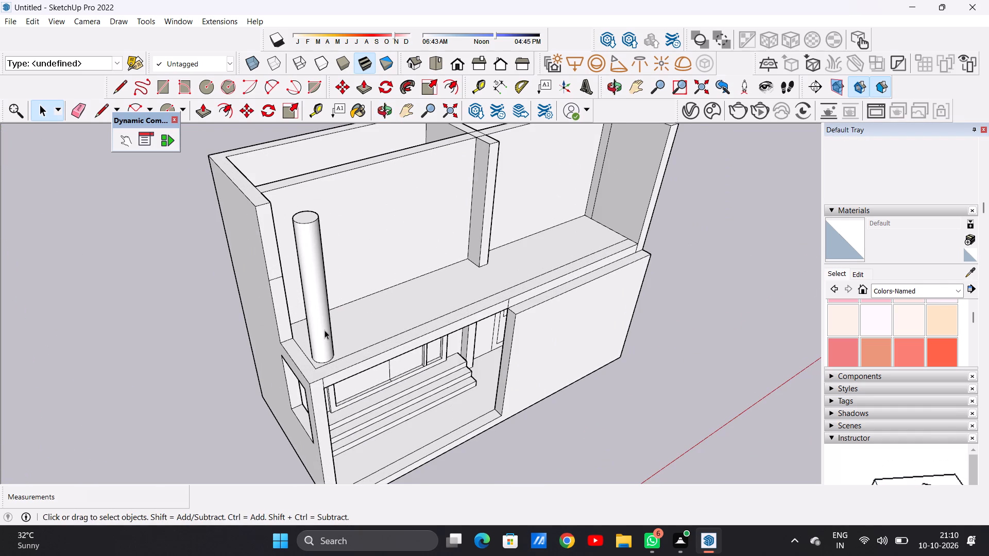
{"action": "scroll", "coordinate": [326, 331], "scroll_direction": "down", "scroll_amount": 3}
{"action": "middle_click_drag", "start_coordinate": [332, 357], "coordinate": [274, 380]}
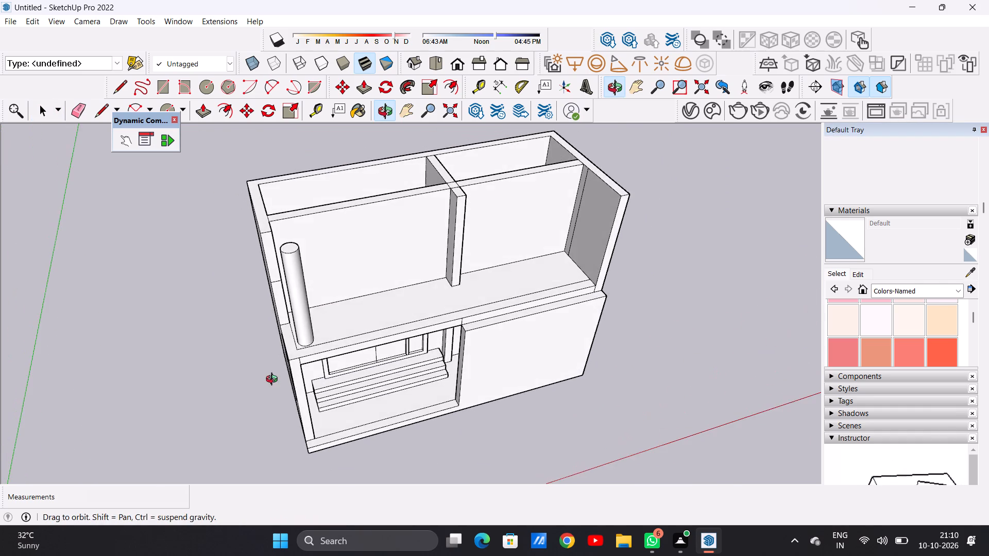
{"action": "middle_click_drag", "start_coordinate": [274, 380], "coordinate": [274, 381]}
{"action": "scroll", "coordinate": [307, 350], "scroll_direction": "up", "scroll_amount": 11}
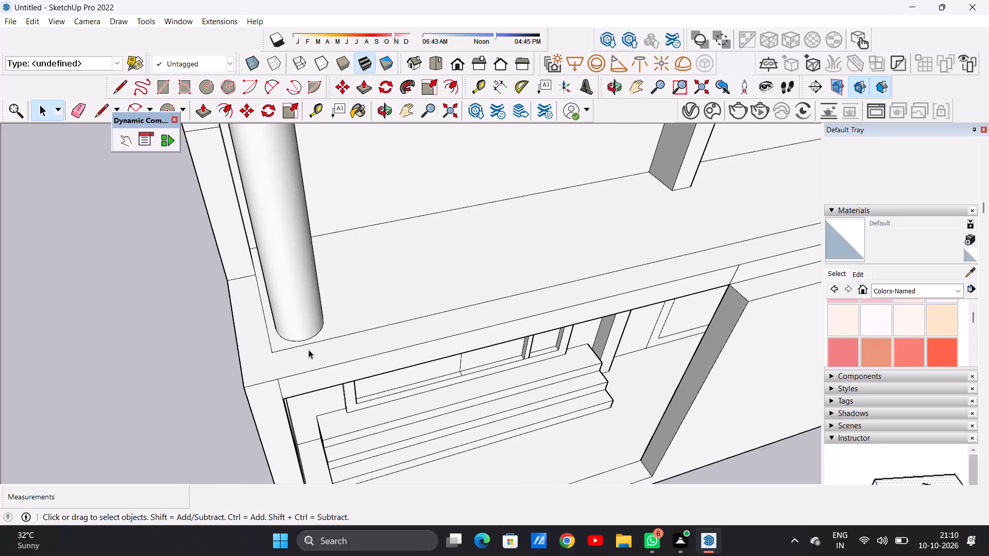
{"action": "key", "text": "p"}
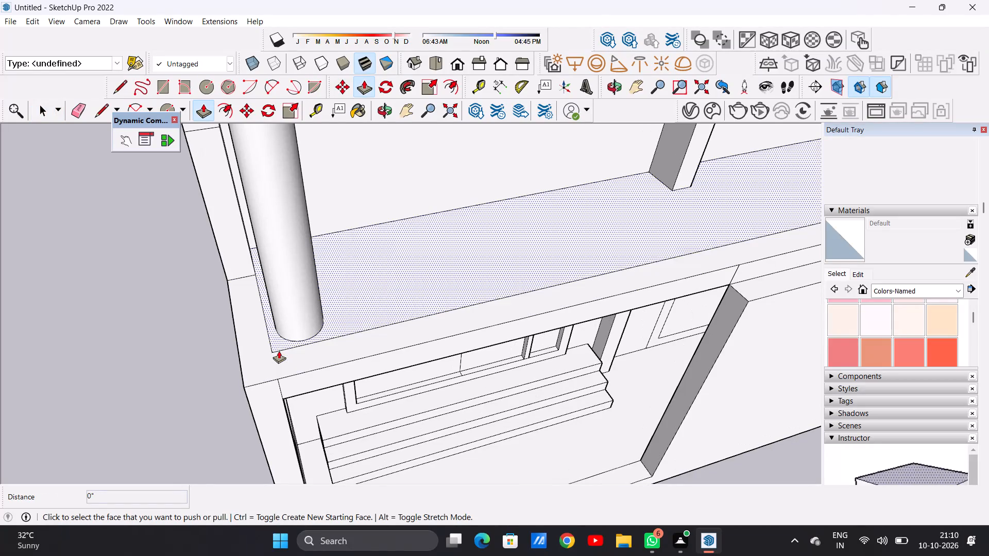
{"action": "key", "text": "space"}
{"action": "scroll", "coordinate": [331, 423], "scroll_direction": "down", "scroll_amount": 12}
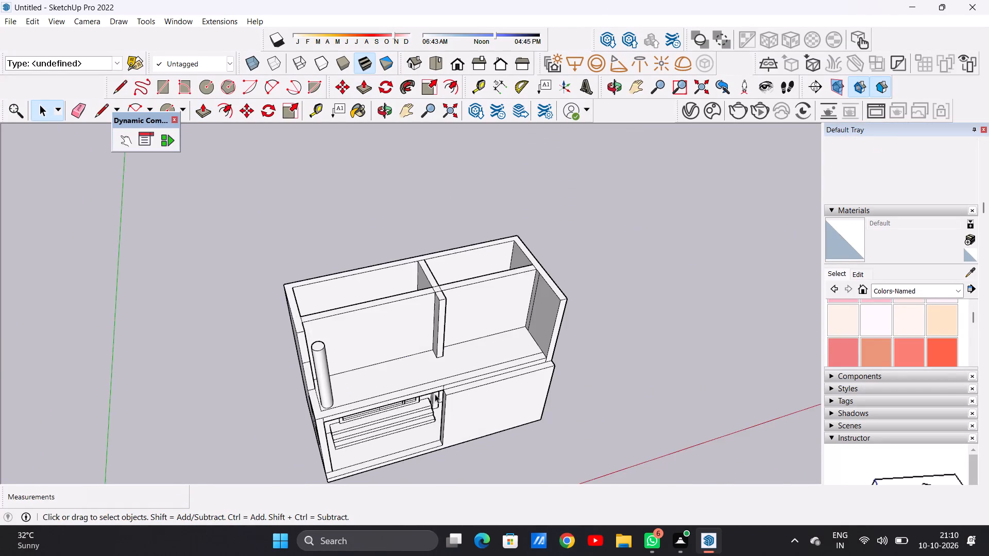
{"action": "middle_click_drag", "start_coordinate": [443, 393], "coordinate": [353, 371]}
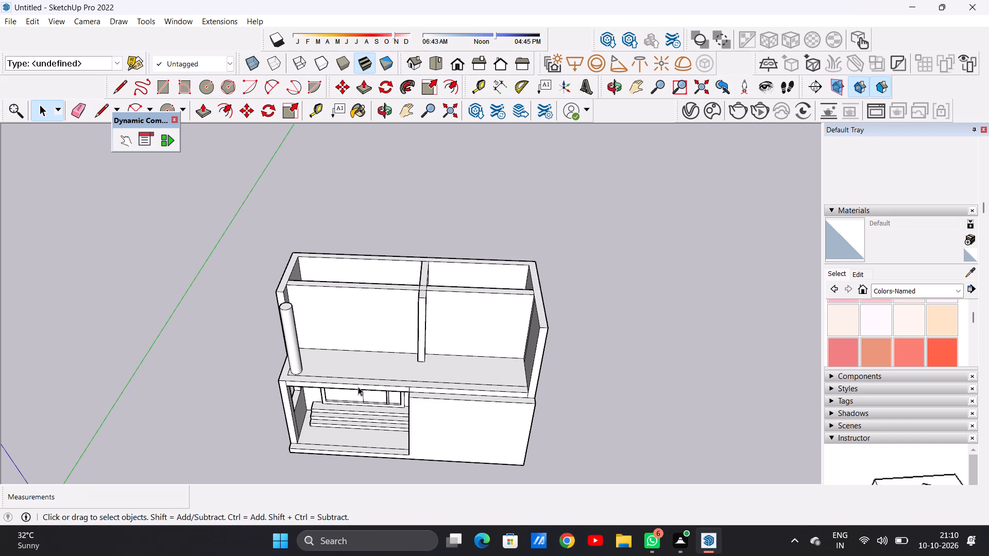
{"action": "middle_click_drag", "start_coordinate": [365, 349], "coordinate": [400, 415]}
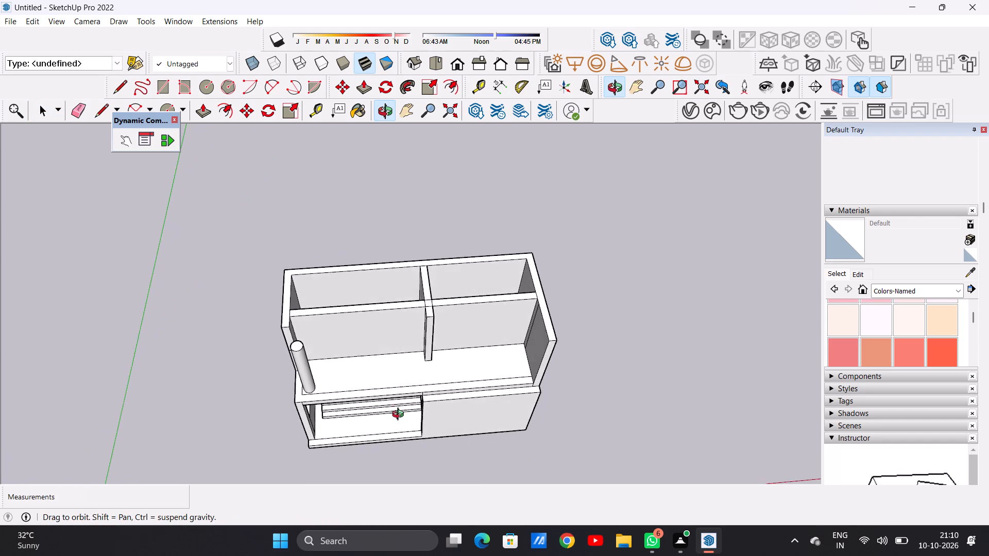
Copy the floor face of the rear first-floor room on the round-column side up 9' 2 9/16" to the wall tops.
{"action": "middle_click_drag", "start_coordinate": [400, 415], "coordinate": [380, 436]}
{"action": "scroll", "coordinate": [383, 409], "scroll_direction": "down", "scroll_amount": 4}
{"action": "scroll", "coordinate": [398, 346], "scroll_direction": "up", "scroll_amount": 7}
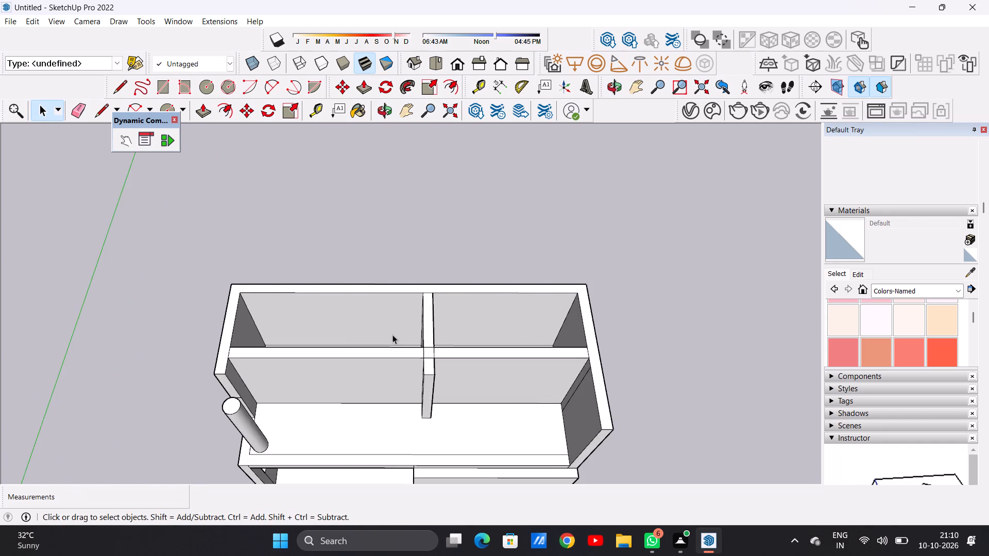
{"action": "middle_click_drag", "start_coordinate": [386, 336], "coordinate": [377, 407]}
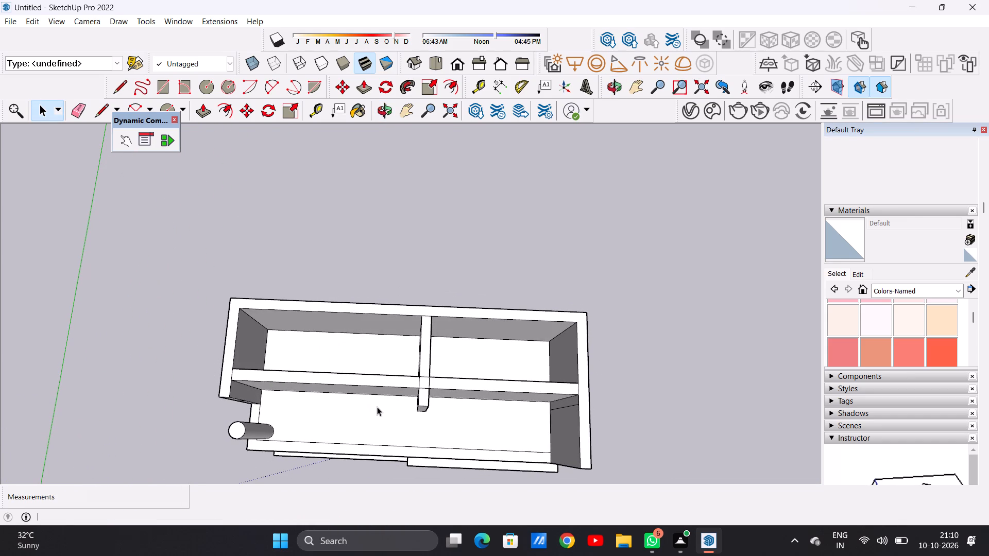
{"action": "scroll", "coordinate": [393, 354], "scroll_direction": "up", "scroll_amount": 9}
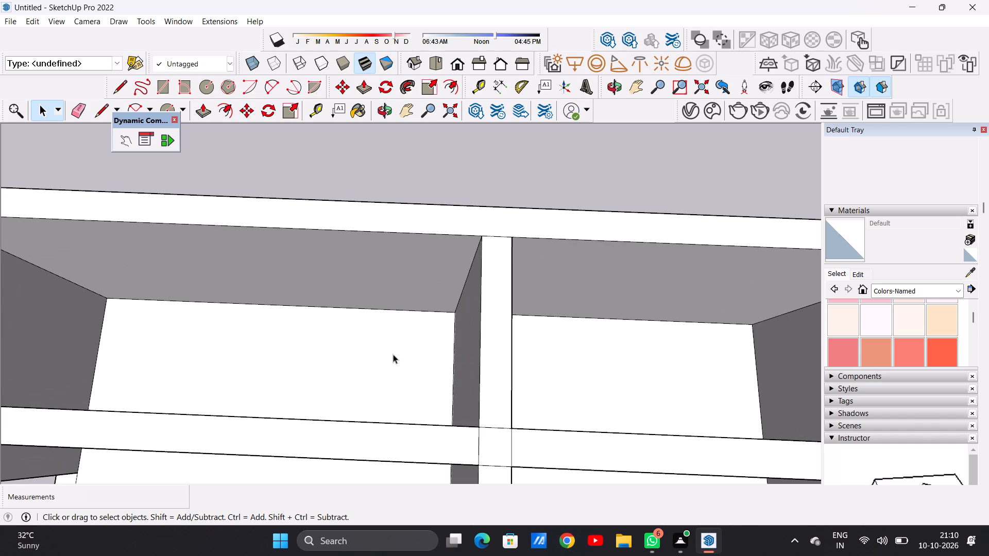
{"action": "double_click", "coordinate": [393, 354]}
{"action": "key", "text": "m"}
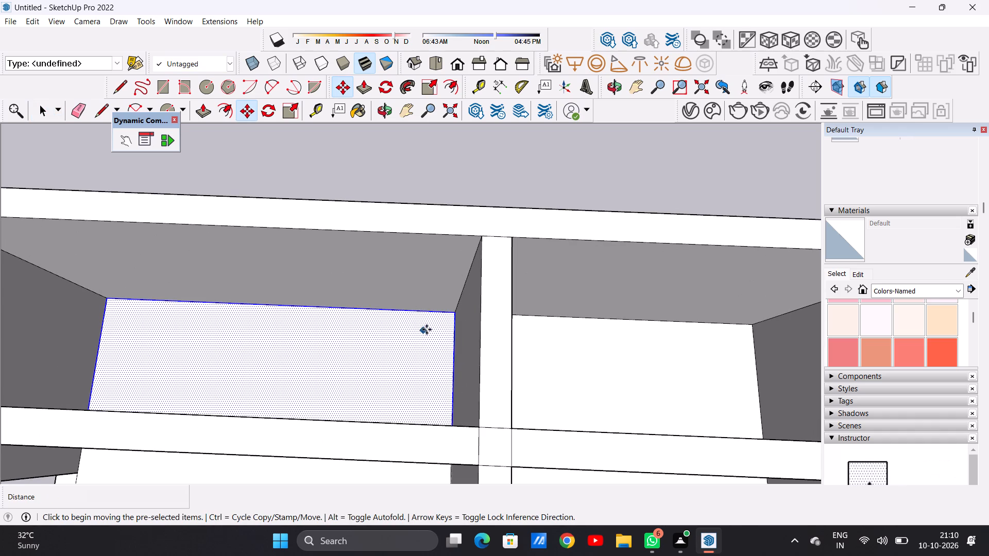
{"action": "left_click", "coordinate": [453, 311]}
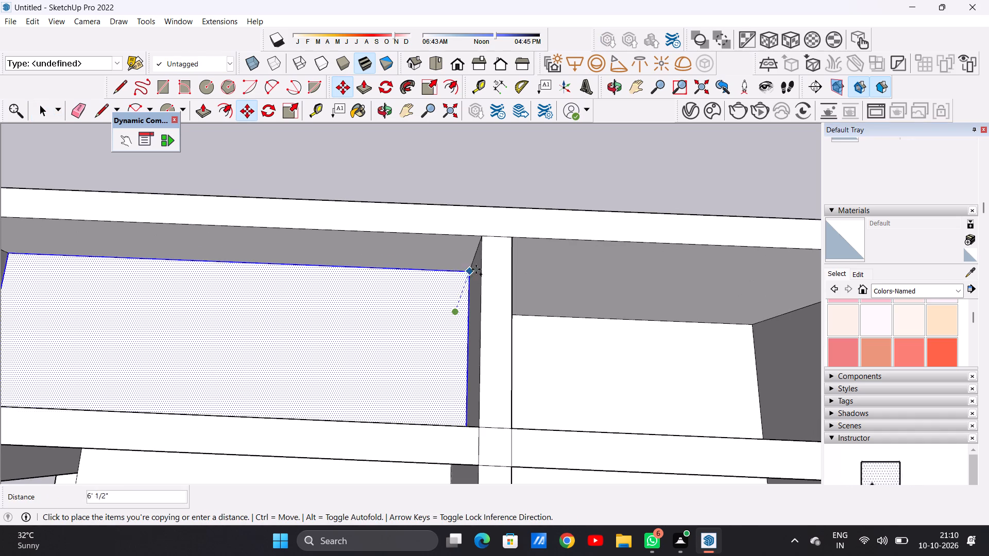
{"action": "left_click", "coordinate": [479, 239]}
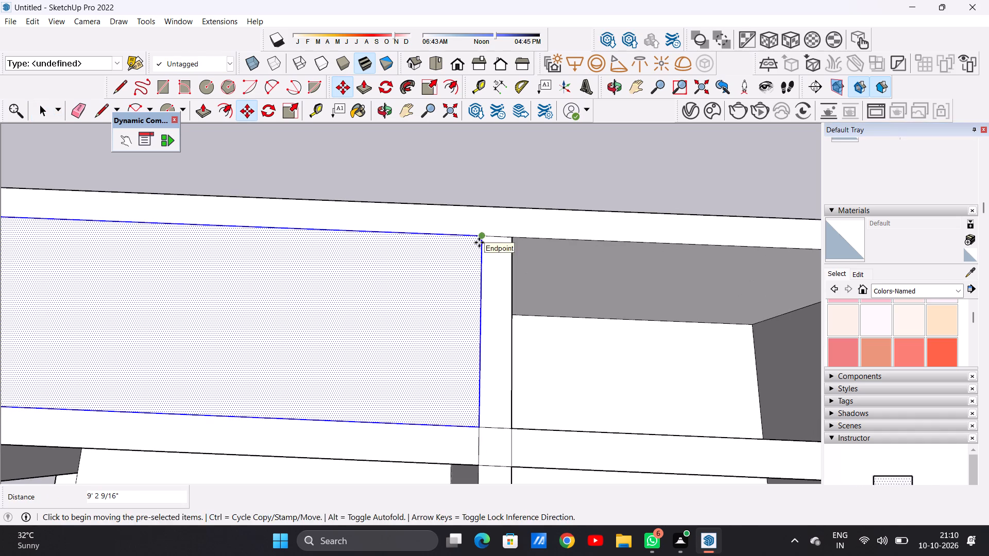
{"action": "key", "text": "space"}
{"action": "left_click", "coordinate": [488, 165]}
Examine the villa's front and the covered rear room from above and from the front.
{"action": "scroll", "coordinate": [455, 314], "scroll_direction": "down", "scroll_amount": 14}
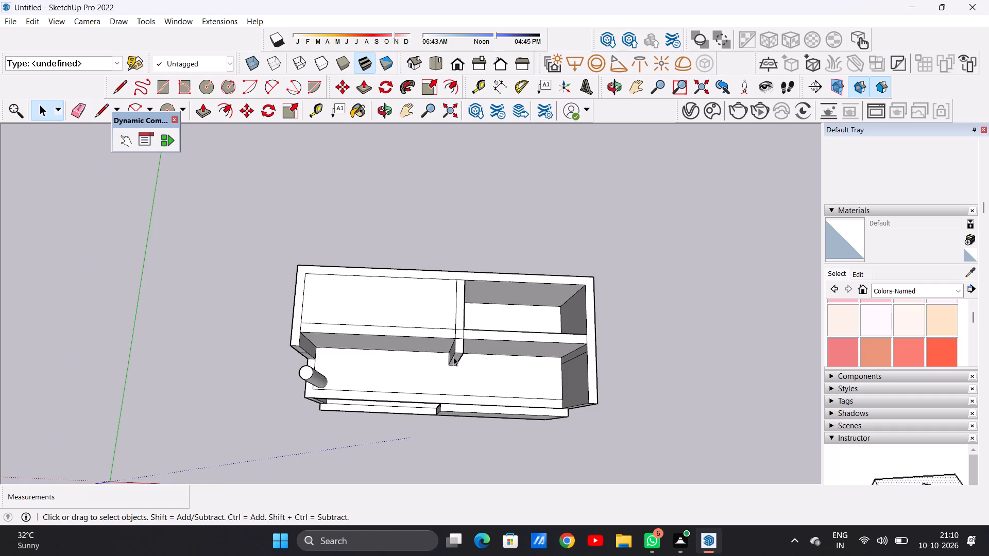
{"action": "middle_click_drag", "start_coordinate": [447, 372], "coordinate": [440, 238]}
{"action": "middle_click_drag", "start_coordinate": [458, 321], "coordinate": [456, 251]}
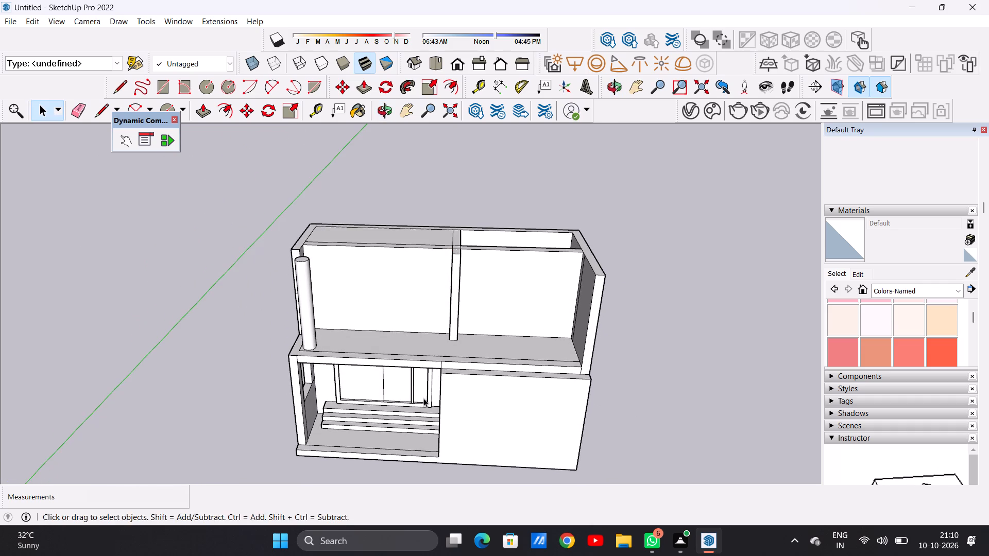
{"action": "middle_click_drag", "start_coordinate": [422, 399], "coordinate": [427, 353]}
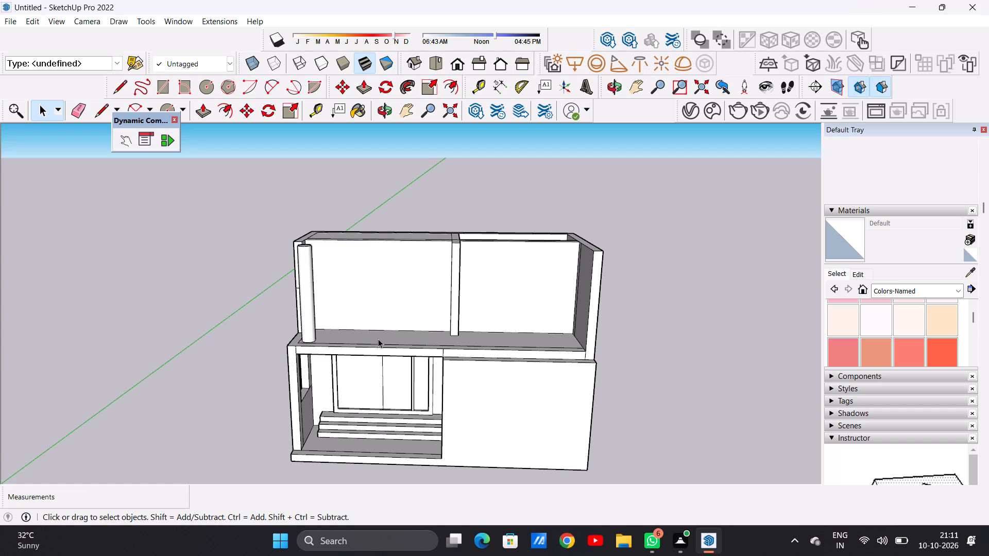
{"action": "scroll", "coordinate": [378, 339], "scroll_direction": "down", "scroll_amount": 15}
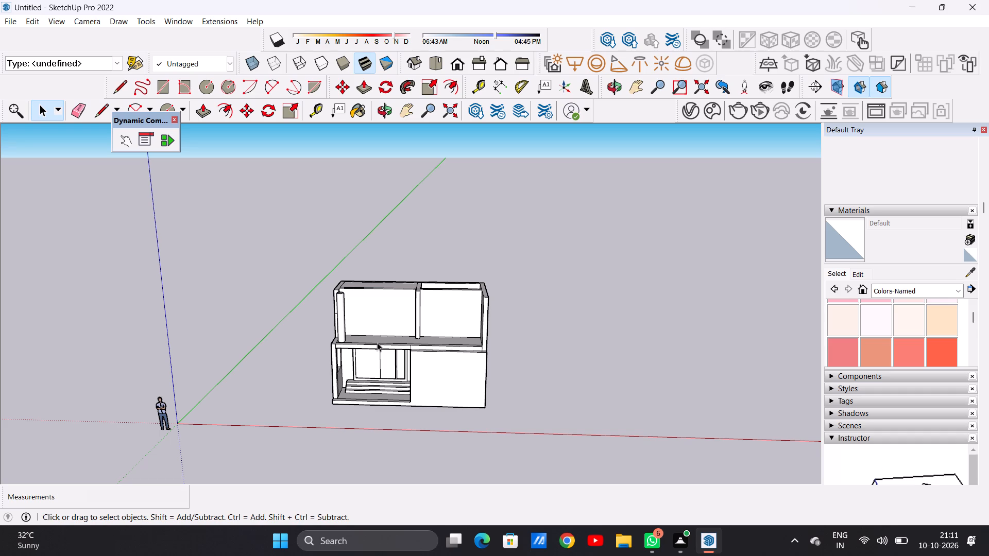
{"action": "middle_click_drag", "start_coordinate": [450, 350], "coordinate": [406, 480]}
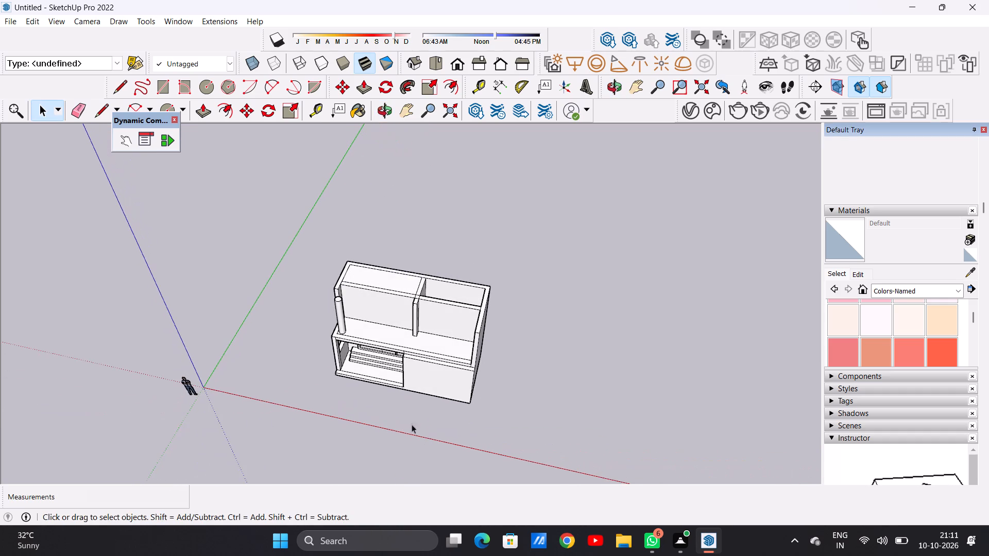
Push/Pull the top face of the solid front wall beside the porch up 10' to the top of the first-floor side wall.
{"action": "scroll", "coordinate": [467, 357], "scroll_direction": "up", "scroll_amount": 6}
{"action": "scroll", "coordinate": [474, 369], "scroll_direction": "down", "scroll_amount": 1}
{"action": "scroll", "coordinate": [474, 369], "scroll_direction": "up", "scroll_amount": 7}
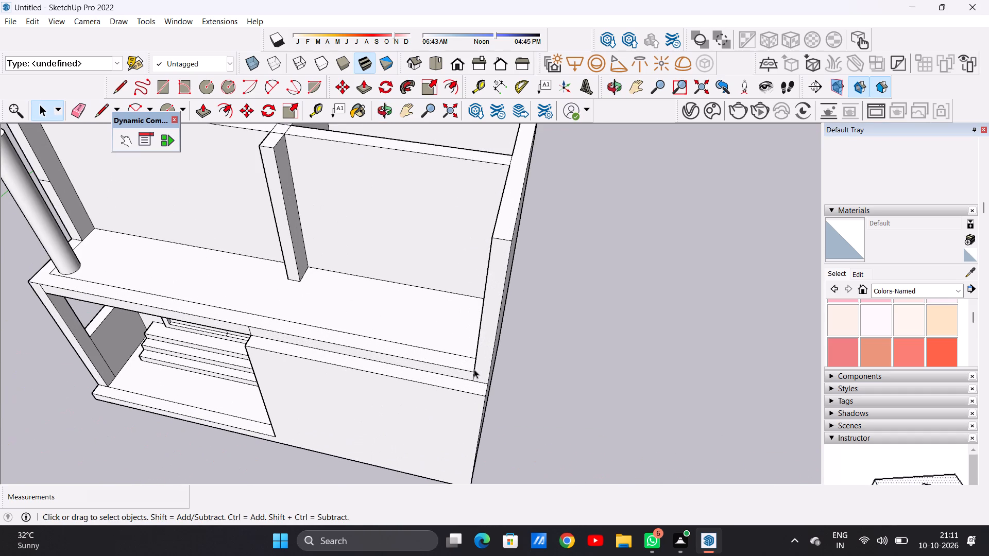
{"action": "key", "text": "p"}
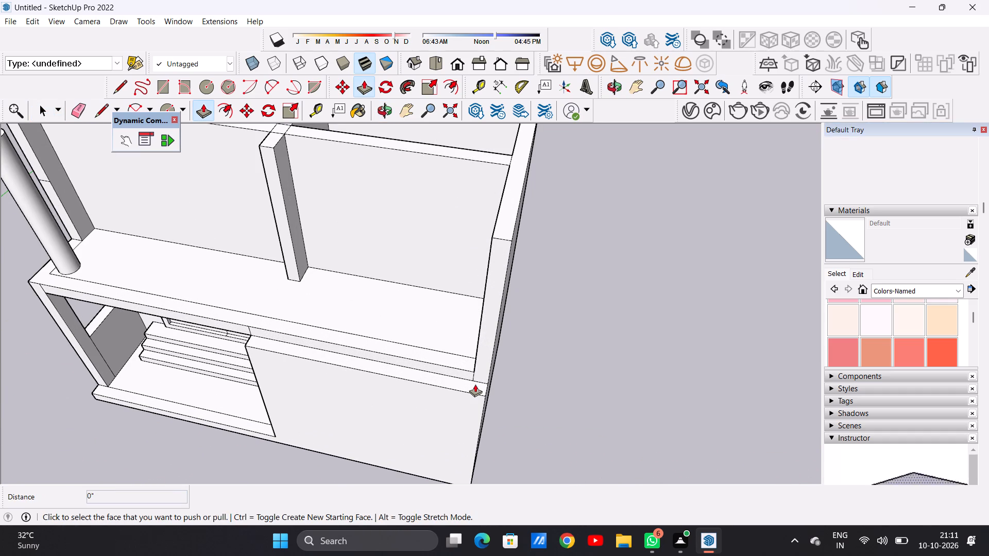
{"action": "scroll", "coordinate": [489, 380], "scroll_direction": "up", "scroll_amount": 5}
{"action": "left_click", "coordinate": [477, 388]}
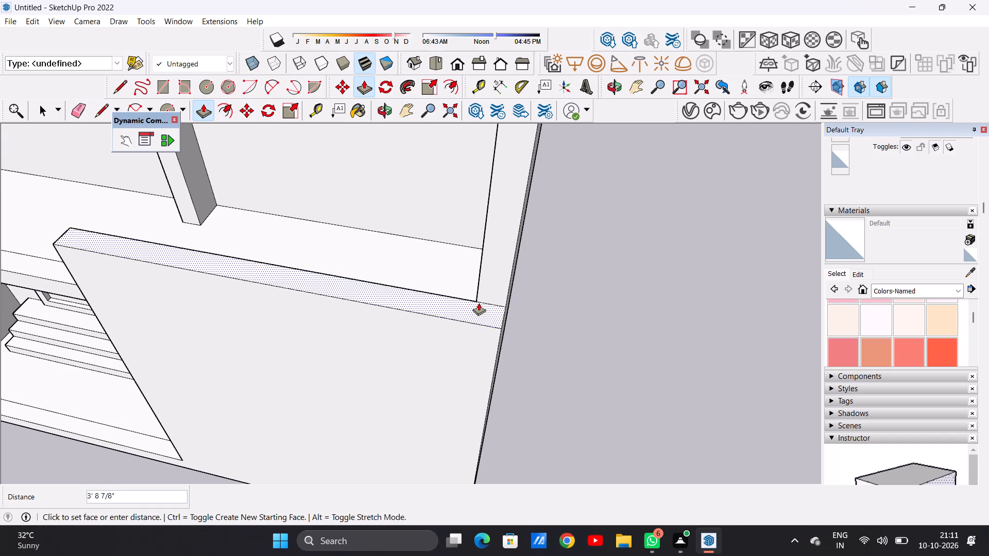
{"action": "scroll", "coordinate": [479, 323], "scroll_direction": "down", "scroll_amount": 10}
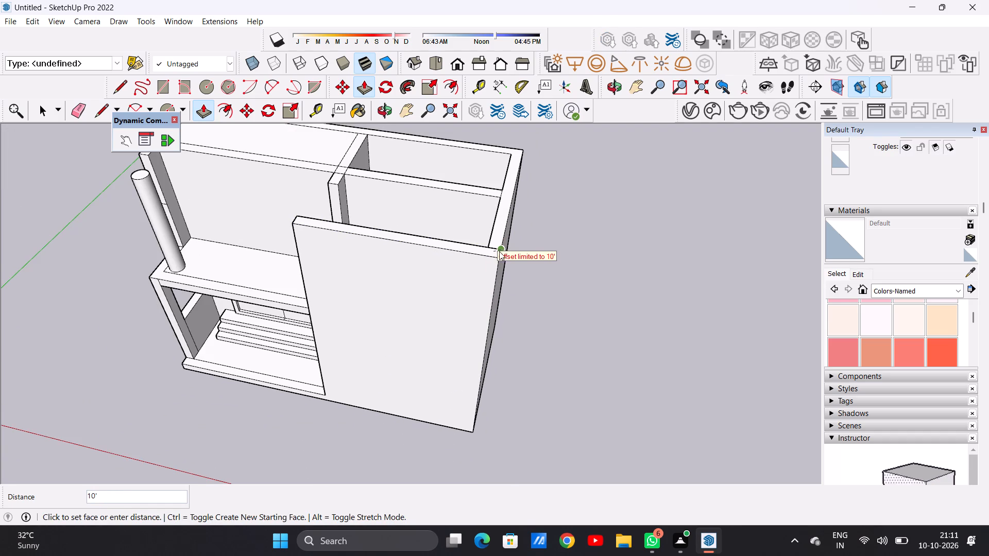
{"action": "left_click", "coordinate": [501, 244]}
{"action": "middle_click_drag", "start_coordinate": [430, 342], "coordinate": [440, 220]}
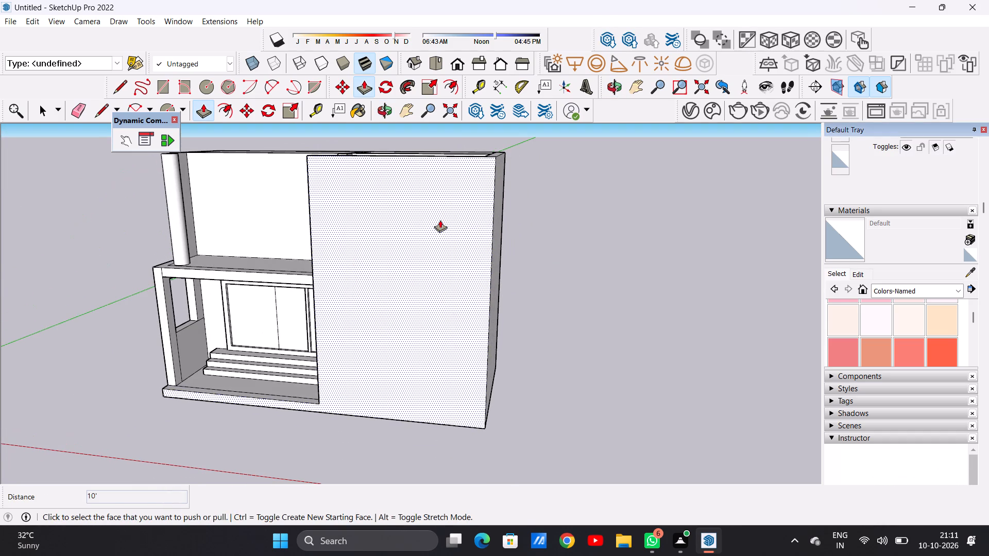
{"action": "key", "text": "space"}
Examine the heightened front wall against the porch and upper floor, ending in the standard front view.
{"action": "scroll", "coordinate": [449, 351], "scroll_direction": "down", "scroll_amount": 7}
{"action": "middle_click_drag", "start_coordinate": [425, 320], "coordinate": [484, 267]}
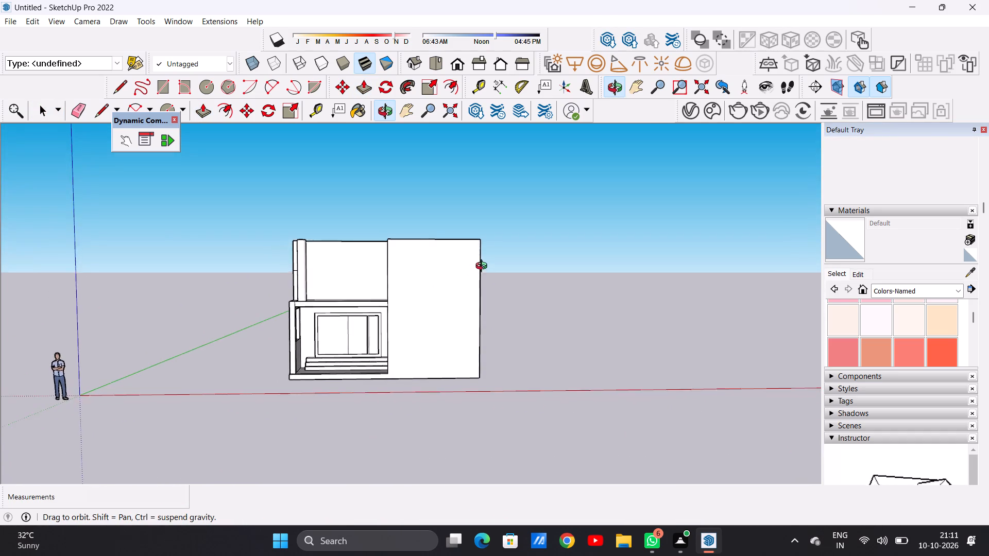
{"action": "middle_click_drag", "start_coordinate": [484, 267], "coordinate": [447, 276]}
{"action": "scroll", "coordinate": [430, 305], "scroll_direction": "up", "scroll_amount": 1}
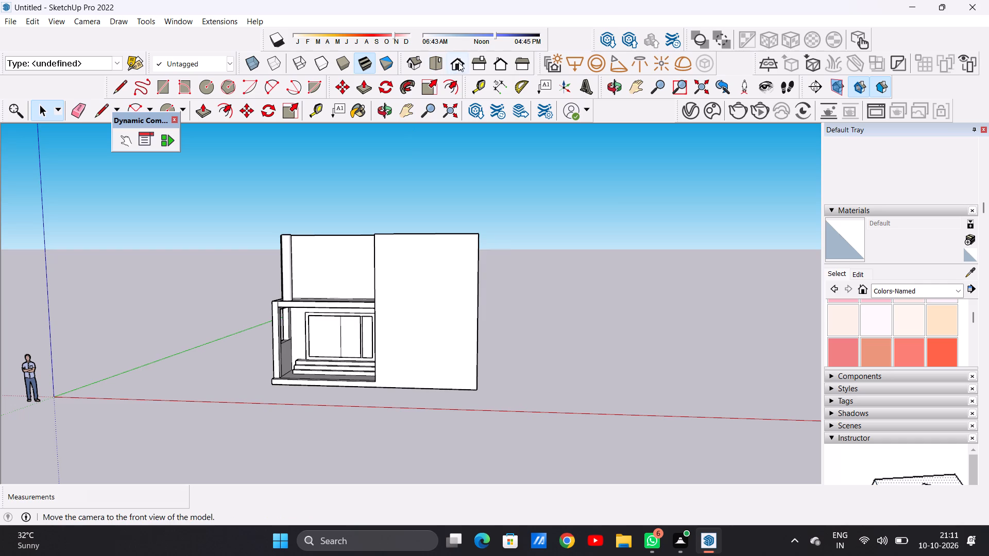
{"action": "left_click", "coordinate": [459, 62]}
{"action": "scroll", "coordinate": [592, 270], "scroll_direction": "up", "scroll_amount": 6}
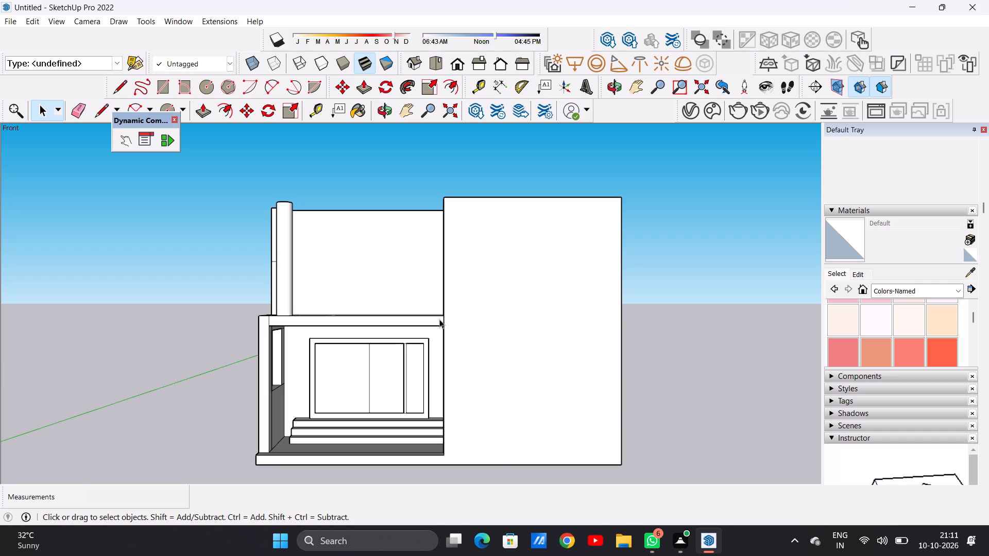
{"action": "scroll", "coordinate": [430, 312], "scroll_direction": "up", "scroll_amount": 20}
{"action": "scroll", "coordinate": [430, 312], "scroll_direction": "up", "scroll_amount": 2}
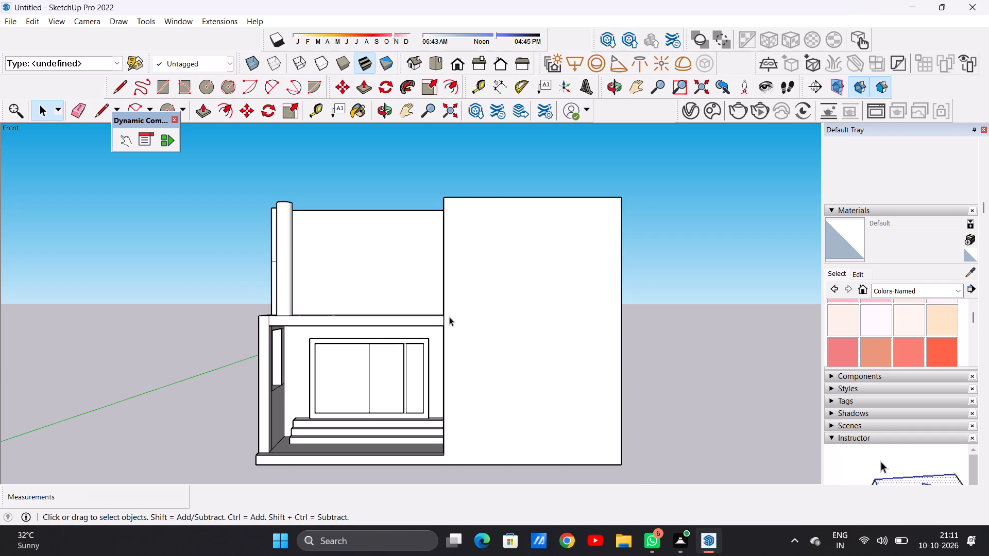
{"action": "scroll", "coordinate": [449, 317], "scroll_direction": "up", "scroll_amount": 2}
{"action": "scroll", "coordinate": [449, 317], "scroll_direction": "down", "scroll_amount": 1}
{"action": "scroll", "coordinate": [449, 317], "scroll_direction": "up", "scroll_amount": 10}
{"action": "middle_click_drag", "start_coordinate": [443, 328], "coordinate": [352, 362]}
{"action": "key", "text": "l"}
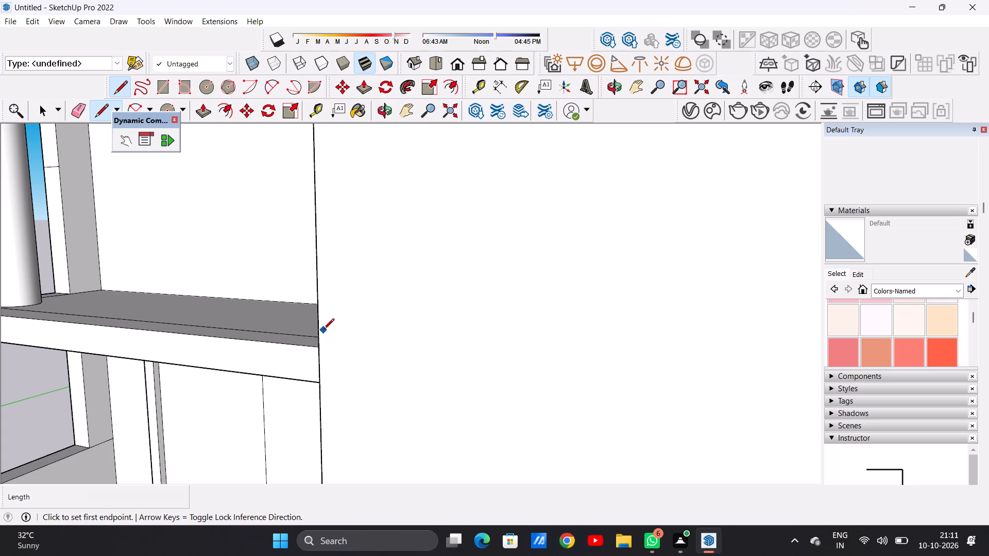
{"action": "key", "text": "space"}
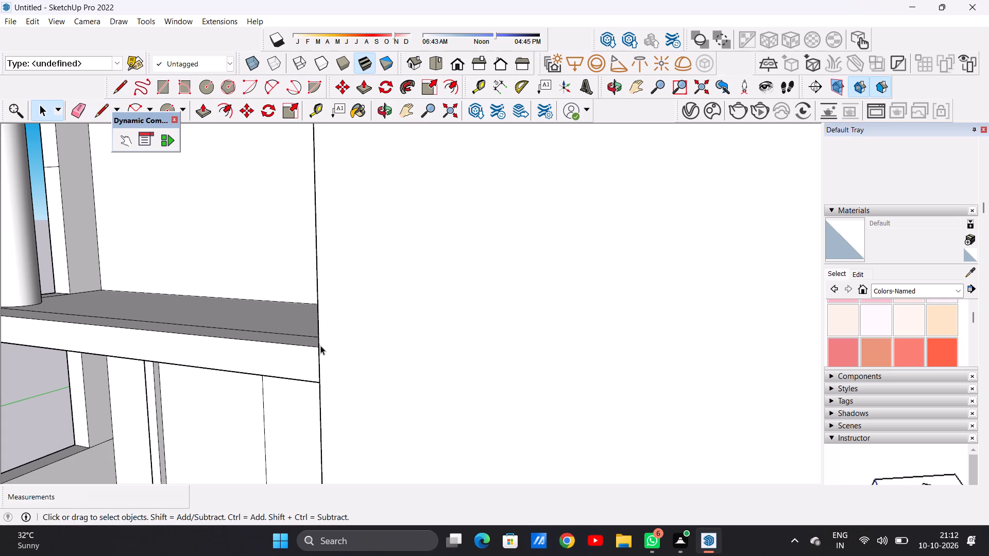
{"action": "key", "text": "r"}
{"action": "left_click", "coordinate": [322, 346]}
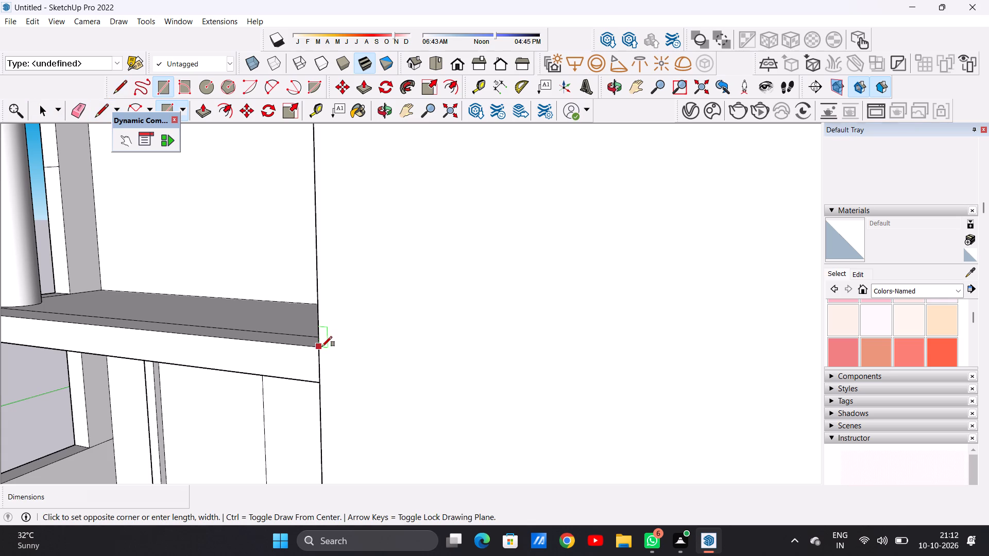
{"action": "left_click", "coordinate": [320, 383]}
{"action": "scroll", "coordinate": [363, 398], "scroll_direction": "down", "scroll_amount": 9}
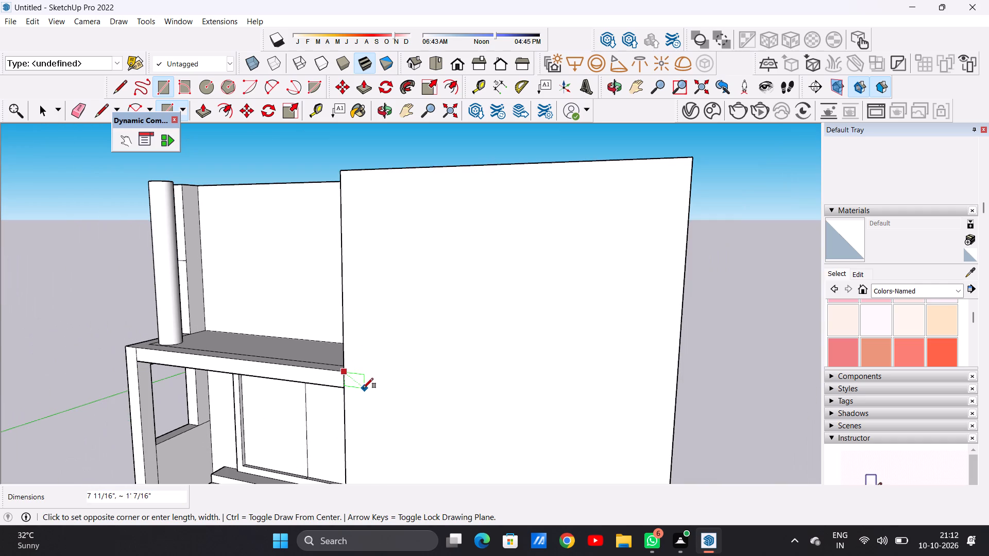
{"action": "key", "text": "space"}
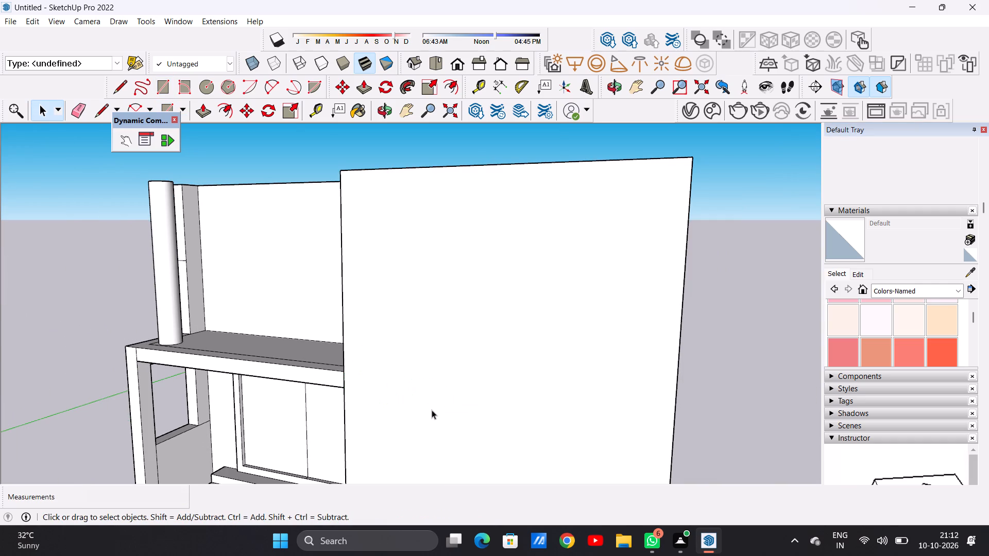
Push/Pull the front face of the porch's floor-level beam forward until it is flush with the solid front wall's face.
{"action": "type", "text": "L"}
{"action": "scroll", "coordinate": [343, 363], "scroll_direction": "up", "scroll_amount": 18}
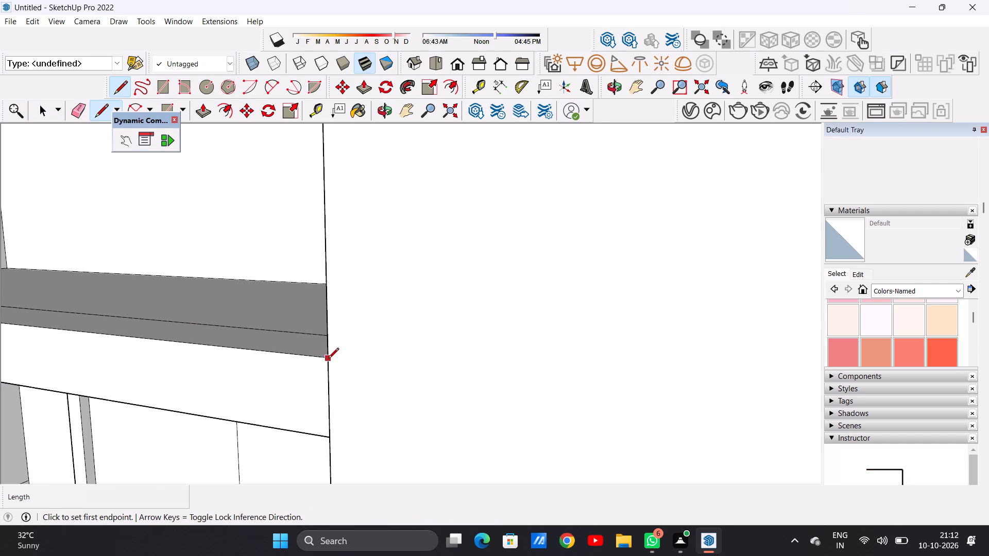
{"action": "middle_click_drag", "start_coordinate": [314, 376], "coordinate": [353, 367]}
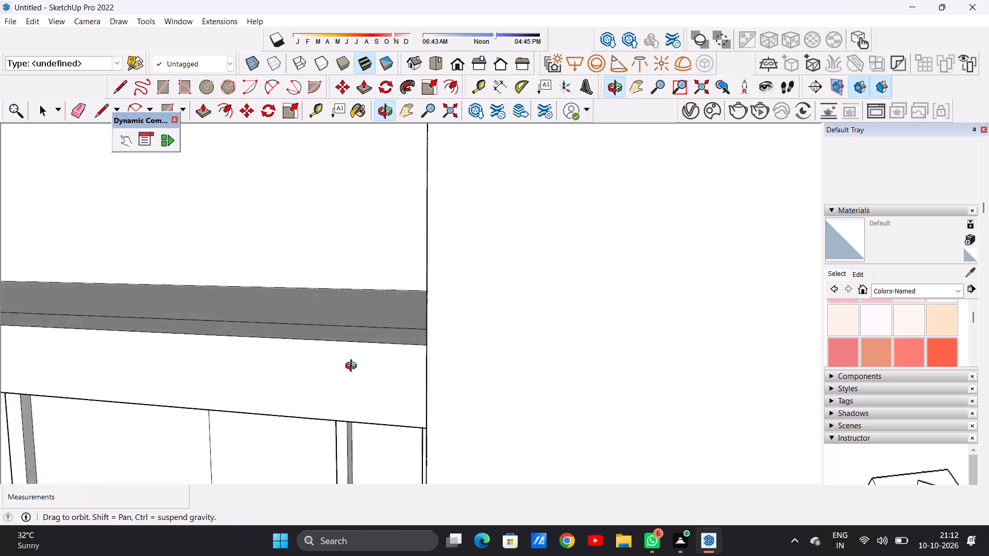
{"action": "middle_click_drag", "start_coordinate": [353, 367], "coordinate": [377, 367]}
{"action": "middle_click_drag", "start_coordinate": [422, 360], "coordinate": [507, 357]}
{"action": "scroll", "coordinate": [456, 355], "scroll_direction": "down", "scroll_amount": 2}
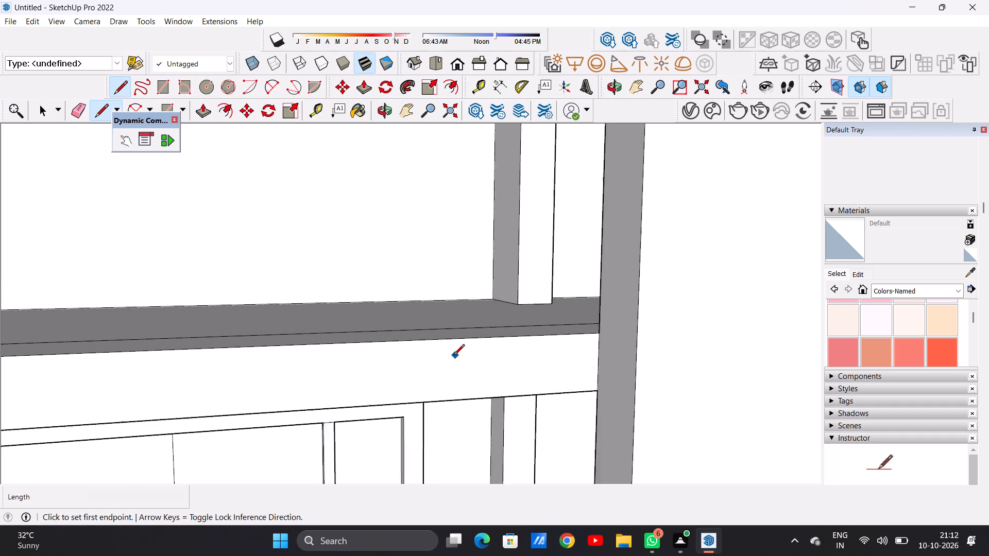
{"action": "scroll", "coordinate": [454, 356], "scroll_direction": "down", "scroll_amount": 20}
{"action": "scroll", "coordinate": [454, 356], "scroll_direction": "down", "scroll_amount": 4}
{"action": "middle_click_drag", "start_coordinate": [343, 372], "coordinate": [407, 381]}
{"action": "scroll", "coordinate": [389, 374], "scroll_direction": "up", "scroll_amount": 6}
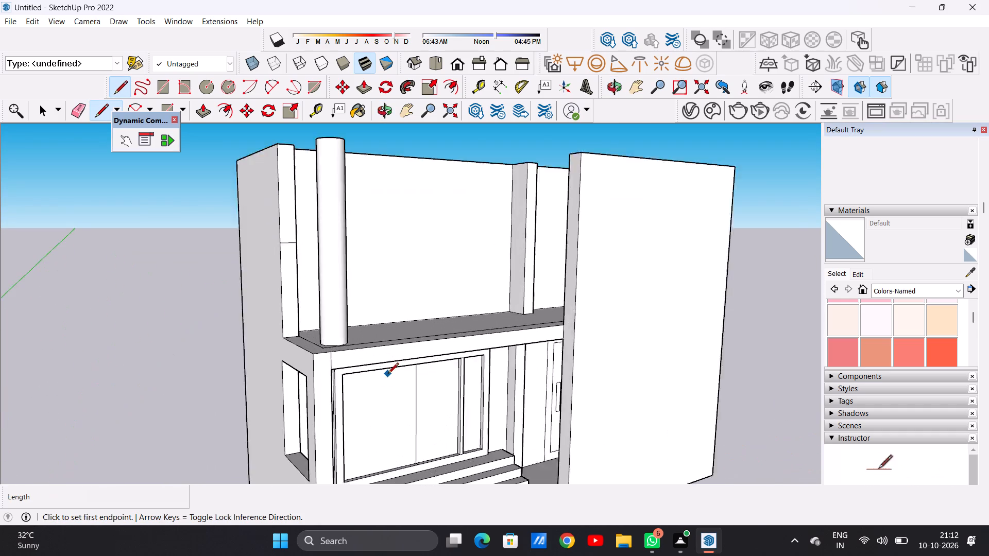
{"action": "scroll", "coordinate": [388, 374], "scroll_direction": "up", "scroll_amount": 2}
{"action": "key", "text": "space"}
{"action": "type", "text": "P"}
{"action": "scroll", "coordinate": [331, 351], "scroll_direction": "up", "scroll_amount": 6}
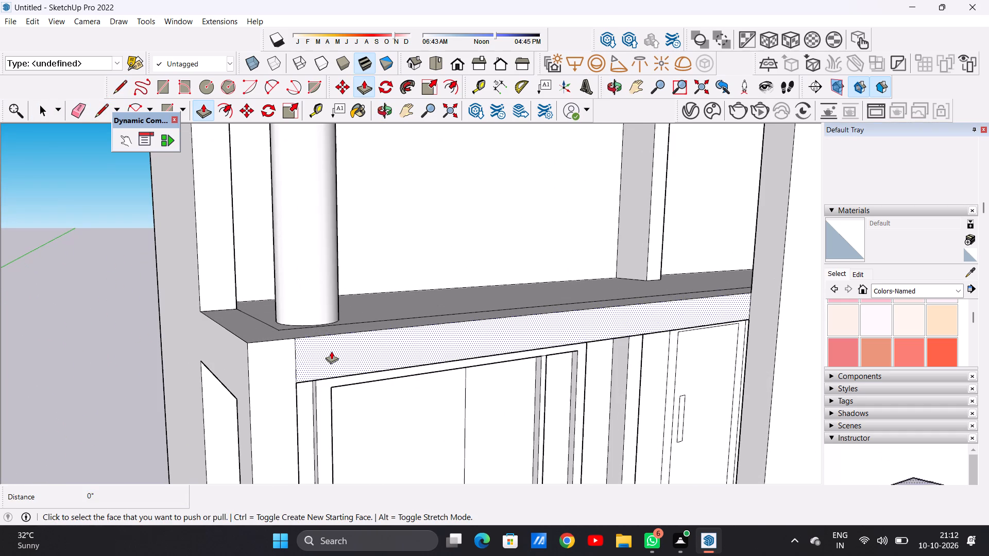
{"action": "left_click", "coordinate": [735, 299]}
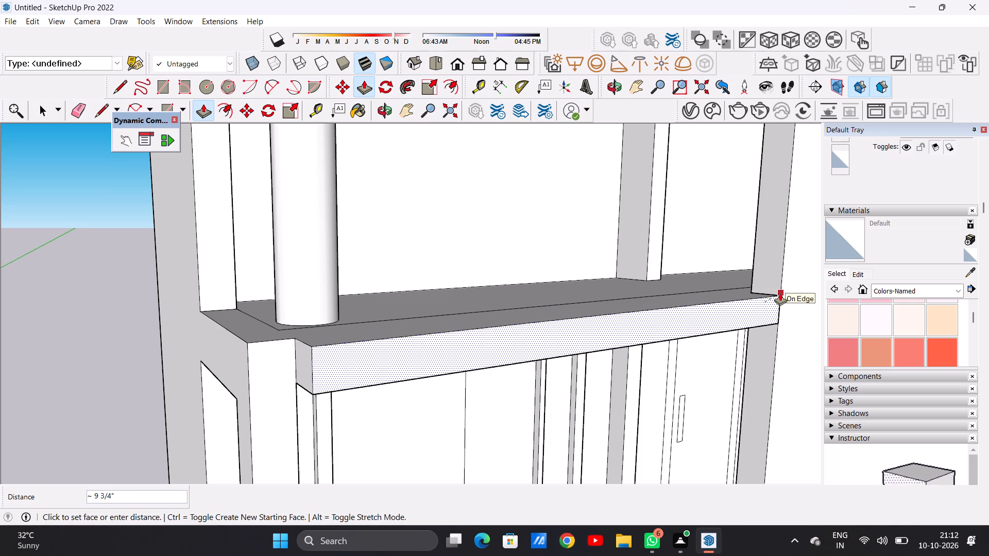
{"action": "left_click", "coordinate": [780, 293]}
Push/Pull the small end face of the projected porch beam sideways to the slab's outer corner on the round-column side.
{"action": "left_click", "coordinate": [305, 373]}
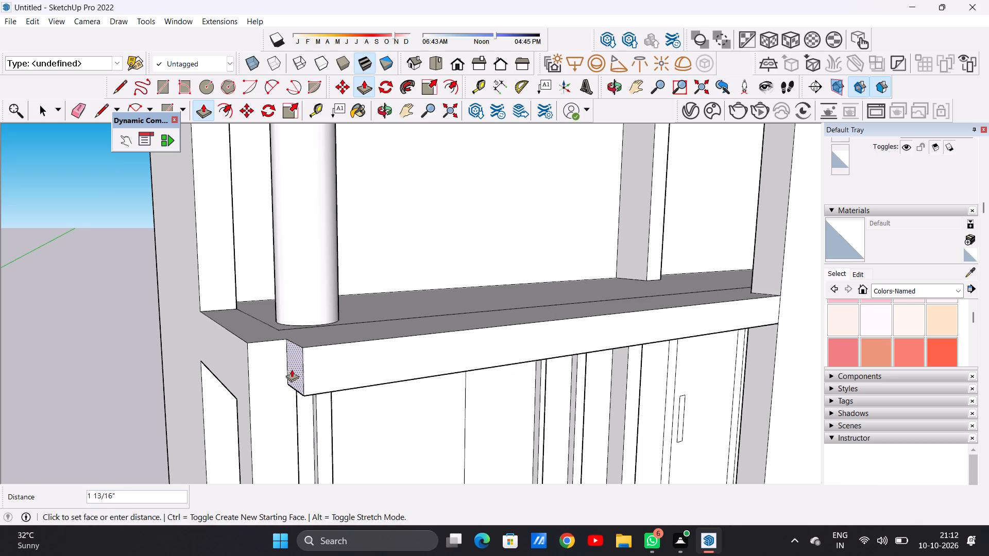
{"action": "left_click", "coordinate": [251, 344]}
{"action": "key", "text": "space"}
Draw a rectangle about 7' 4 7/16" by 9 7/16" on the solid front wall, continuing the porch beam's band from the wall edge.
{"action": "scroll", "coordinate": [347, 387], "scroll_direction": "down", "scroll_amount": 3}
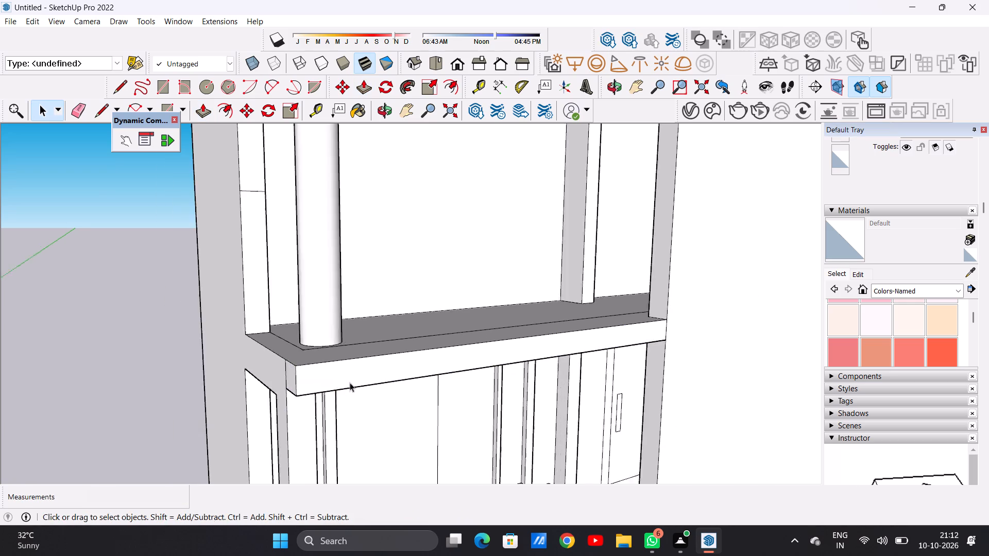
{"action": "scroll", "coordinate": [350, 383], "scroll_direction": "down", "scroll_amount": 14}
{"action": "middle_click_drag", "start_coordinate": [487, 373], "coordinate": [323, 362]}
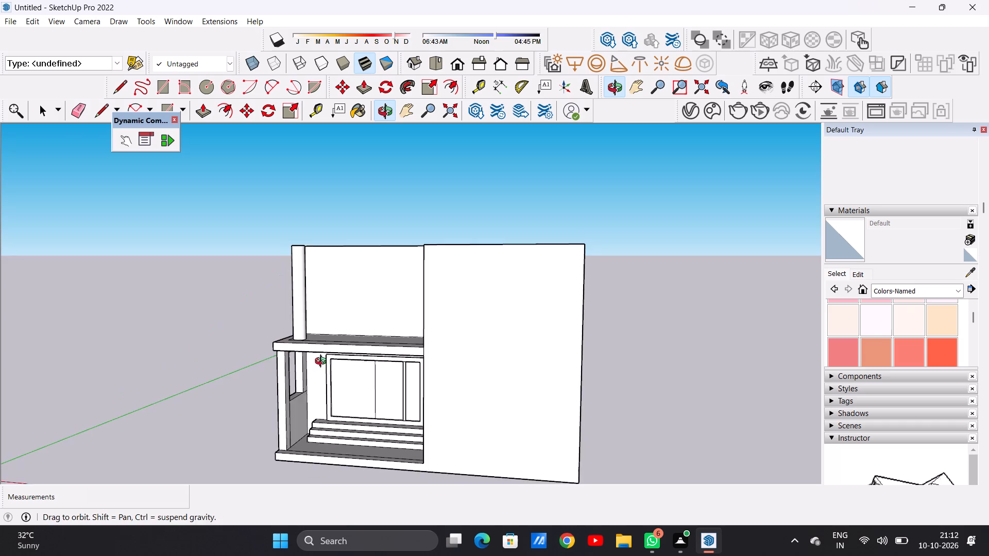
{"action": "middle_click_drag", "start_coordinate": [323, 362], "coordinate": [343, 366]}
{"action": "scroll", "coordinate": [455, 345], "scroll_direction": "up", "scroll_amount": 2}
{"action": "scroll", "coordinate": [457, 344], "scroll_direction": "down", "scroll_amount": 1}
{"action": "scroll", "coordinate": [458, 344], "scroll_direction": "up", "scroll_amount": 4}
{"action": "middle_click_drag", "start_coordinate": [430, 361], "coordinate": [367, 387]}
{"action": "scroll", "coordinate": [377, 375], "scroll_direction": "up", "scroll_amount": 8}
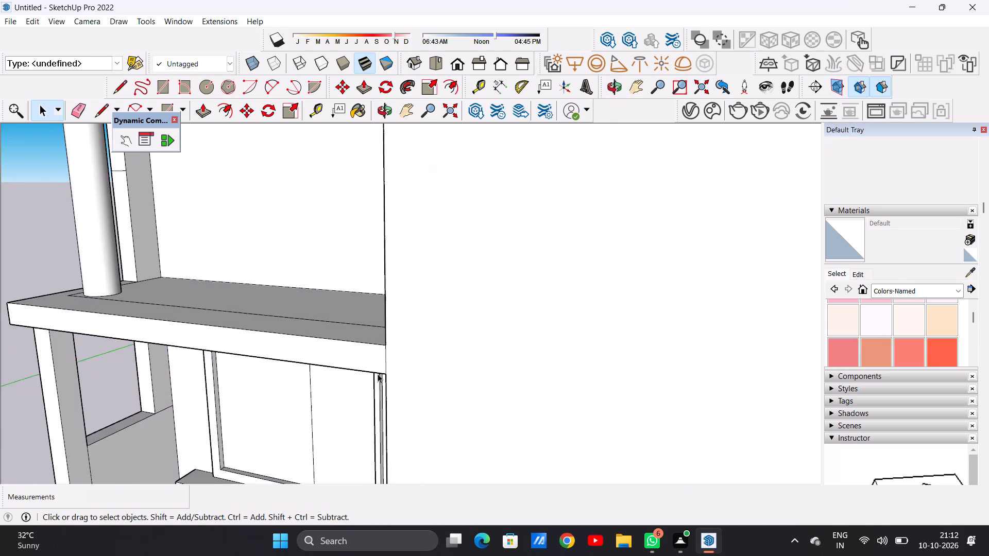
{"action": "scroll", "coordinate": [378, 374], "scroll_direction": "up", "scroll_amount": 5}
{"action": "key", "text": "l"}
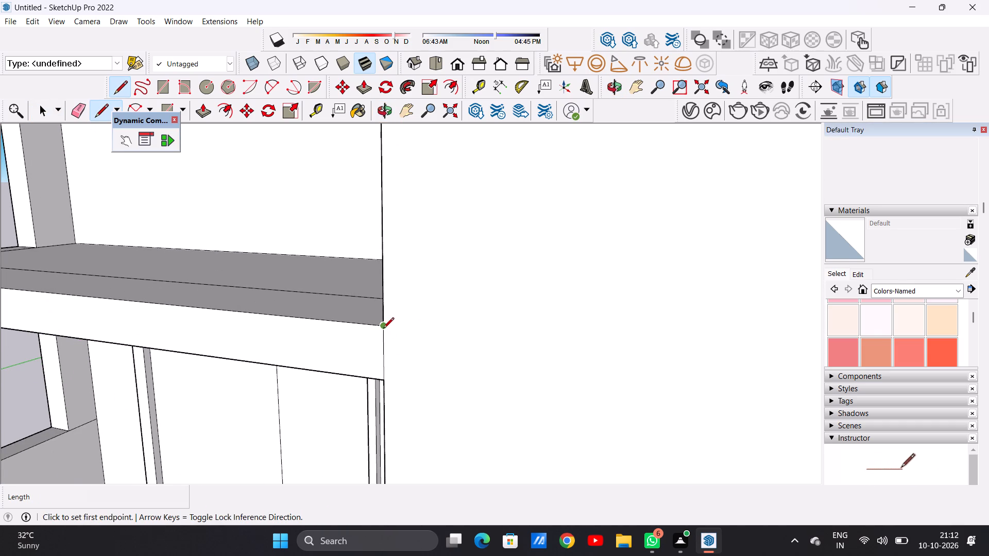
{"action": "left_click", "coordinate": [383, 329]}
{"action": "key", "text": "space"}
{"action": "type", "text": "R"}
{"action": "left_click", "coordinate": [384, 379]}
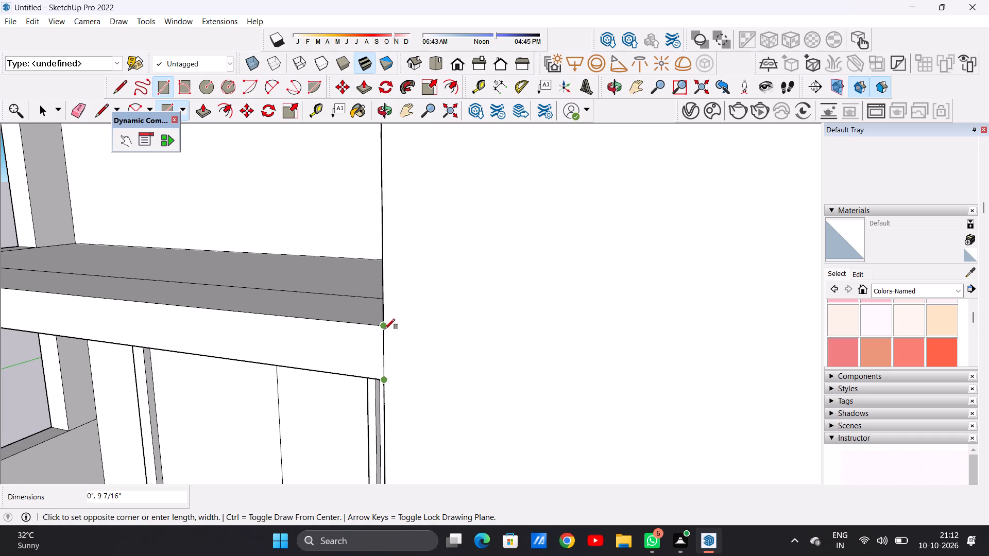
{"action": "left_click", "coordinate": [385, 329]}
{"action": "scroll", "coordinate": [574, 358], "scroll_direction": "down", "scroll_amount": 8}
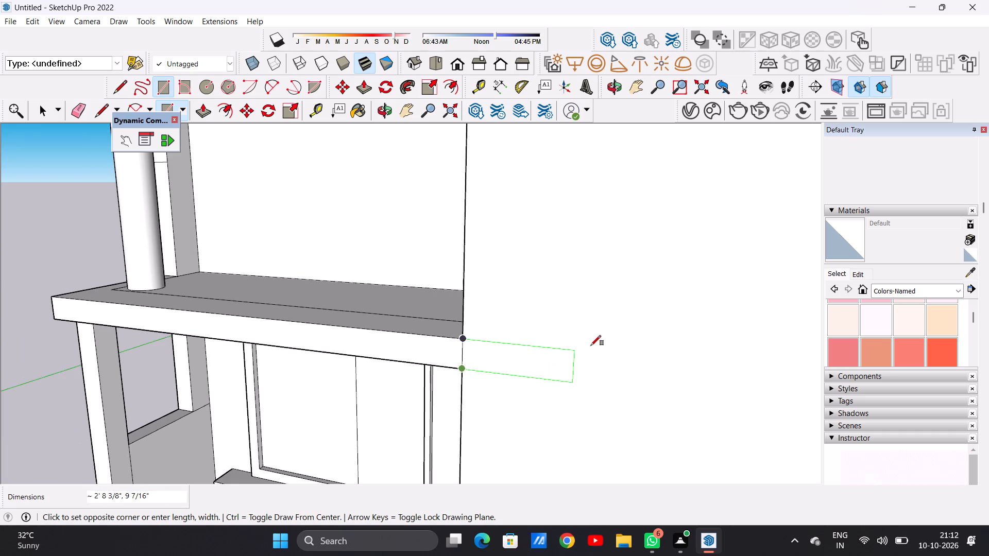
{"action": "scroll", "coordinate": [577, 353], "scroll_direction": "down", "scroll_amount": 12}
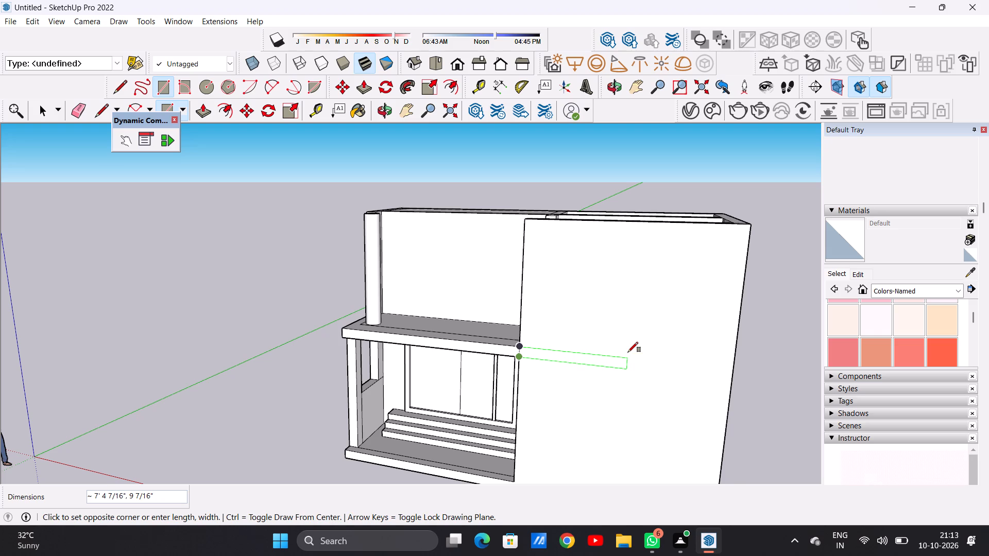
{"action": "left_click", "coordinate": [628, 352]}
{"action": "key", "text": "space"}
Draw a vertical line from the band's upper outer corner to the front wall's top edge, in segments about 8' 11 3/4" and 2 13/16".
{"action": "scroll", "coordinate": [537, 410], "scroll_direction": "down", "scroll_amount": 6}
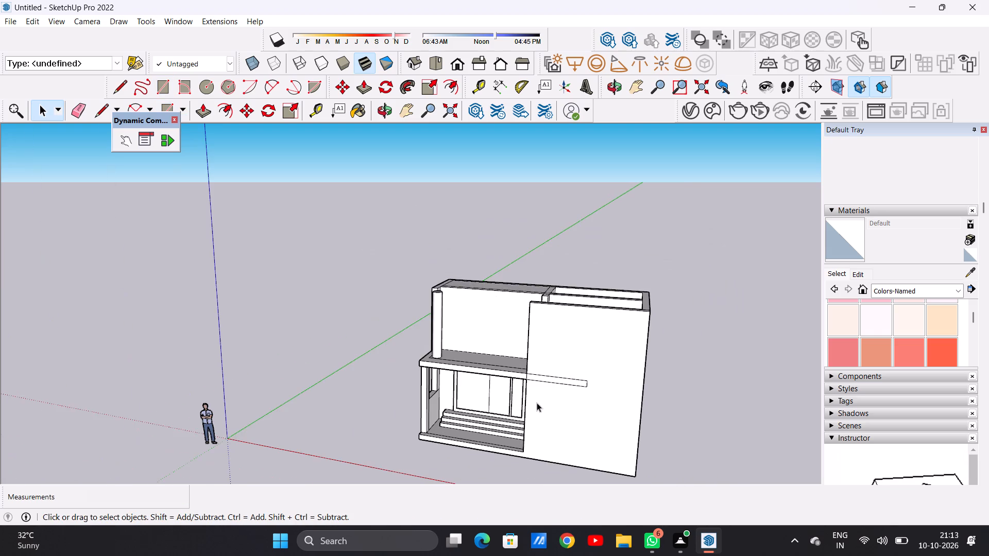
{"action": "middle_click_drag", "start_coordinate": [555, 399], "coordinate": [565, 351]}
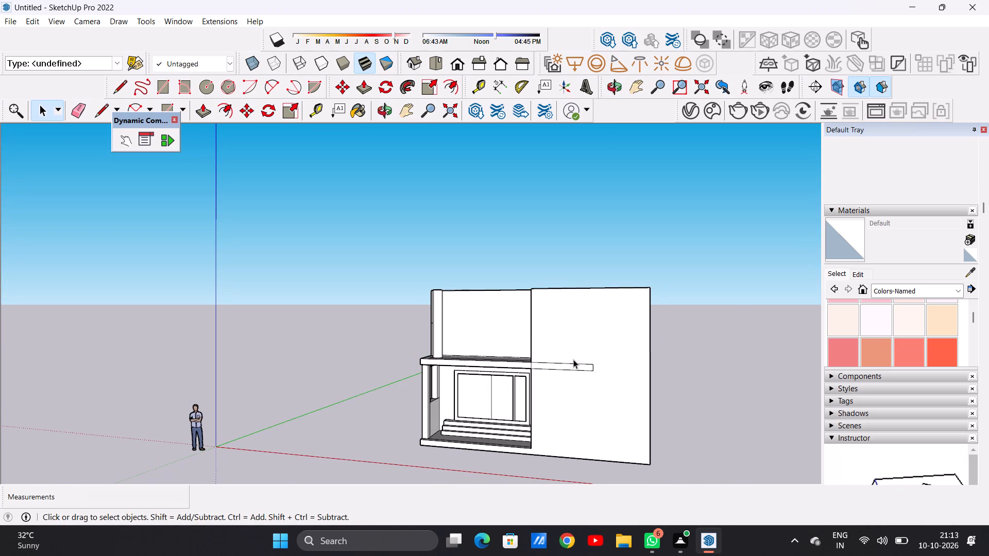
{"action": "scroll", "coordinate": [573, 359], "scroll_direction": "up", "scroll_amount": 5}
{"action": "key", "text": "l"}
{"action": "middle_click_drag", "start_coordinate": [589, 387], "coordinate": [606, 415]}
{"action": "scroll", "coordinate": [612, 369], "scroll_direction": "up", "scroll_amount": 12}
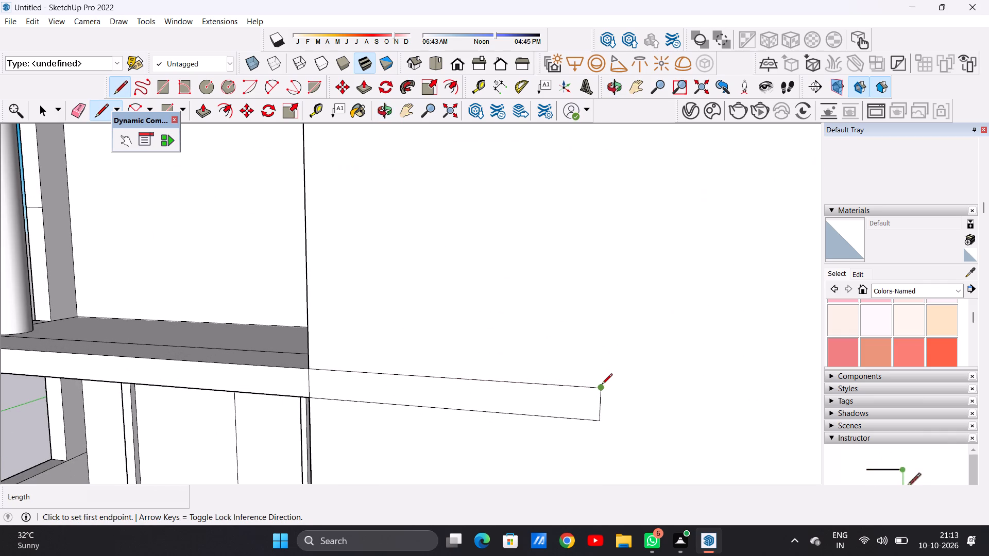
{"action": "left_click", "coordinate": [602, 385]}
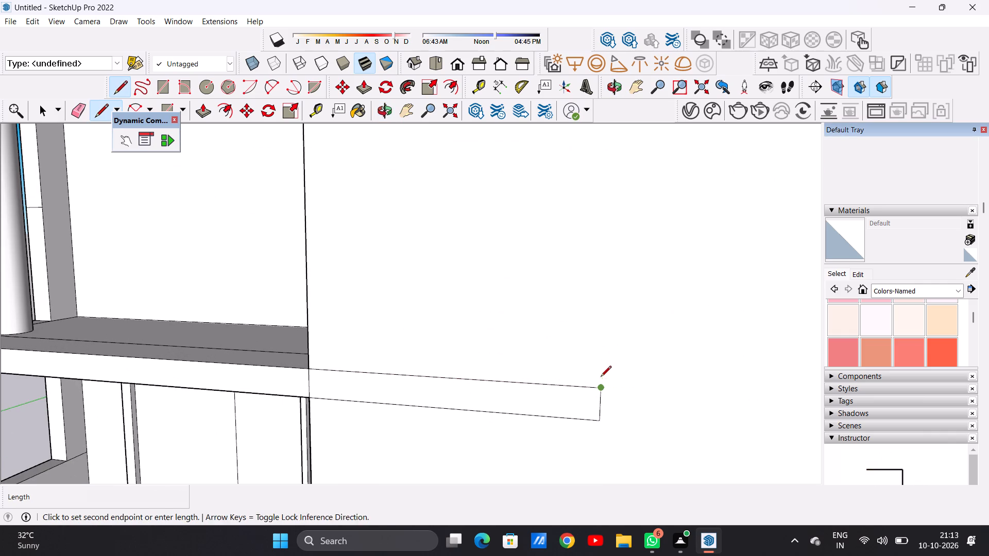
{"action": "scroll", "coordinate": [600, 326], "scroll_direction": "down", "scroll_amount": 10}
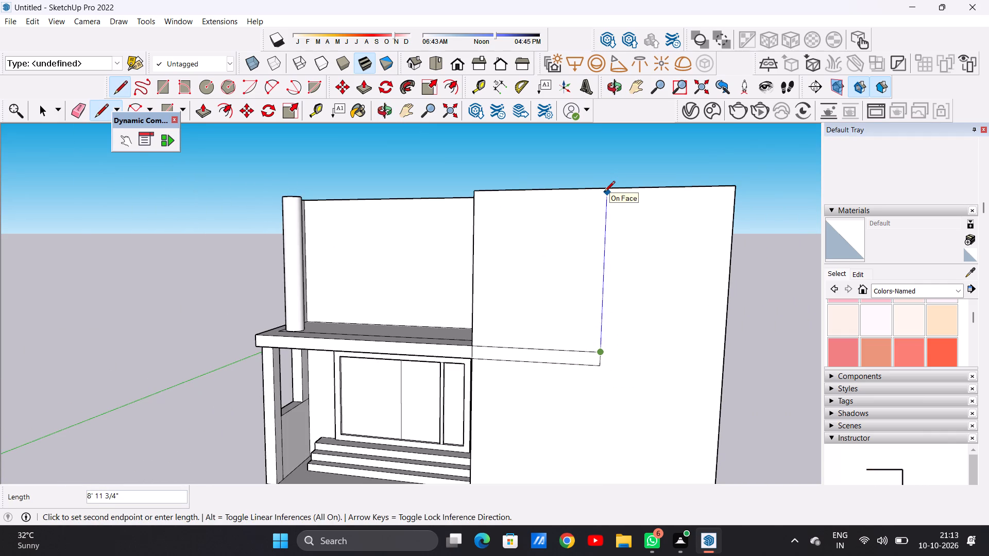
{"action": "left_click", "coordinate": [604, 193]}
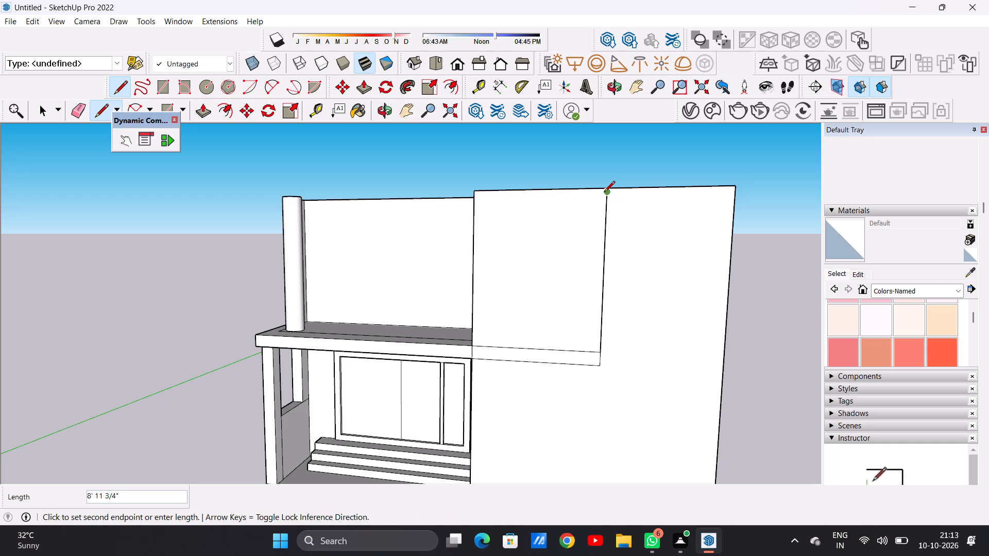
{"action": "scroll", "coordinate": [609, 200], "scroll_direction": "up", "scroll_amount": 8}
{"action": "scroll", "coordinate": [609, 200], "scroll_direction": "down", "scroll_amount": 1}
{"action": "scroll", "coordinate": [609, 200], "scroll_direction": "up", "scroll_amount": 4}
{"action": "left_click", "coordinate": [603, 181]}
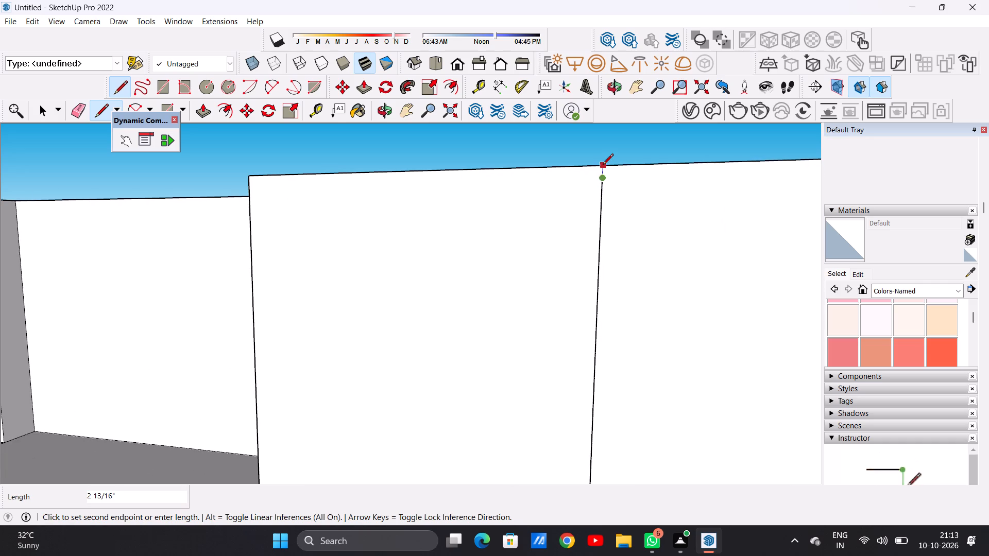
{"action": "left_click", "coordinate": [604, 162]}
{"action": "key", "text": "space"}
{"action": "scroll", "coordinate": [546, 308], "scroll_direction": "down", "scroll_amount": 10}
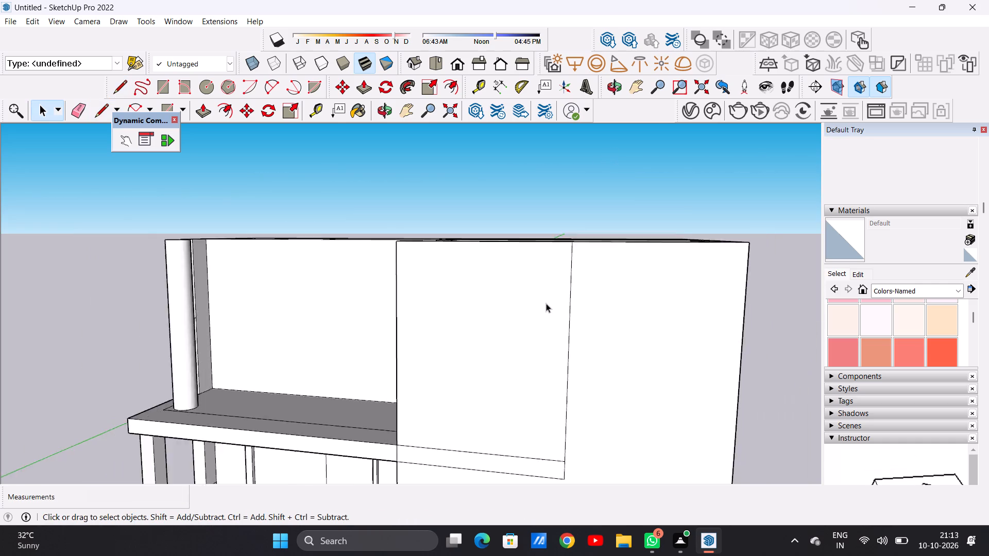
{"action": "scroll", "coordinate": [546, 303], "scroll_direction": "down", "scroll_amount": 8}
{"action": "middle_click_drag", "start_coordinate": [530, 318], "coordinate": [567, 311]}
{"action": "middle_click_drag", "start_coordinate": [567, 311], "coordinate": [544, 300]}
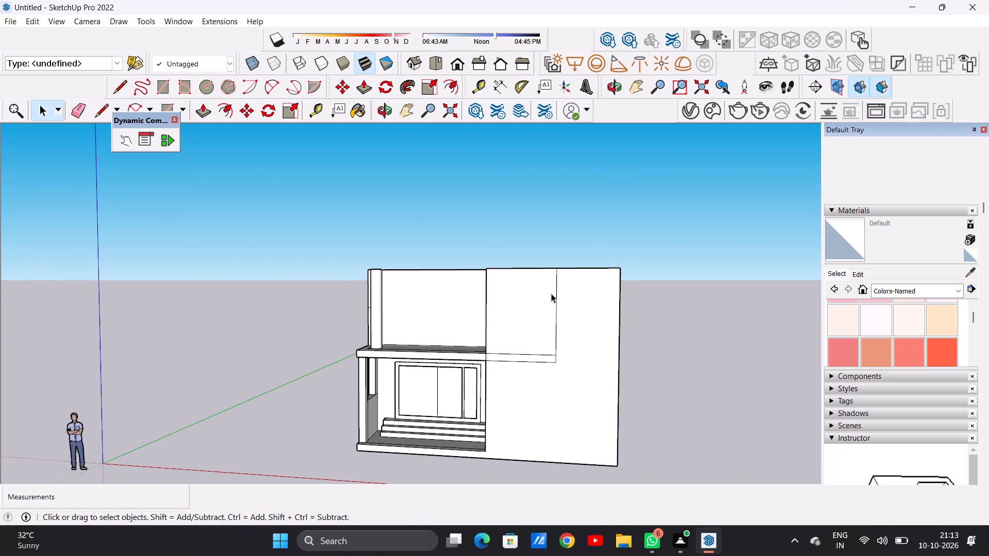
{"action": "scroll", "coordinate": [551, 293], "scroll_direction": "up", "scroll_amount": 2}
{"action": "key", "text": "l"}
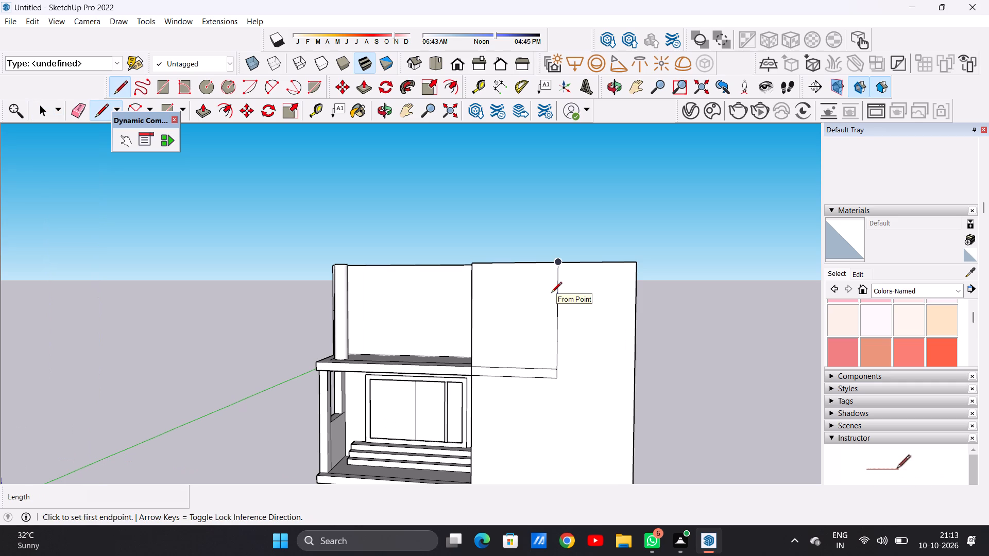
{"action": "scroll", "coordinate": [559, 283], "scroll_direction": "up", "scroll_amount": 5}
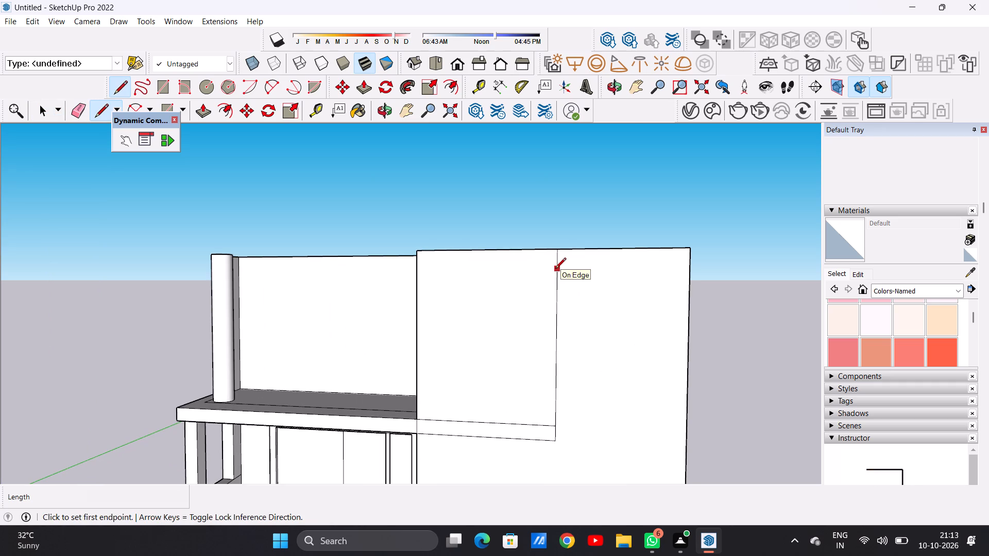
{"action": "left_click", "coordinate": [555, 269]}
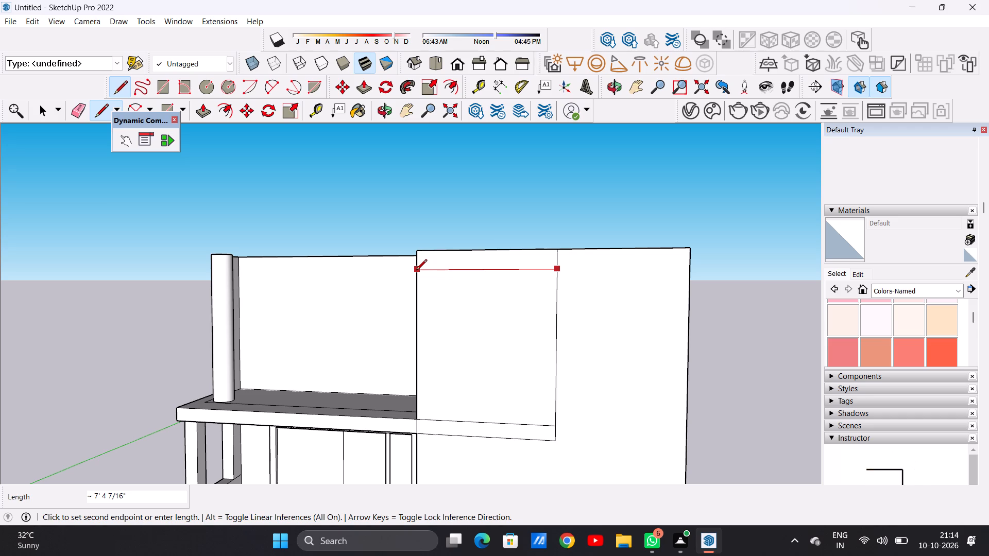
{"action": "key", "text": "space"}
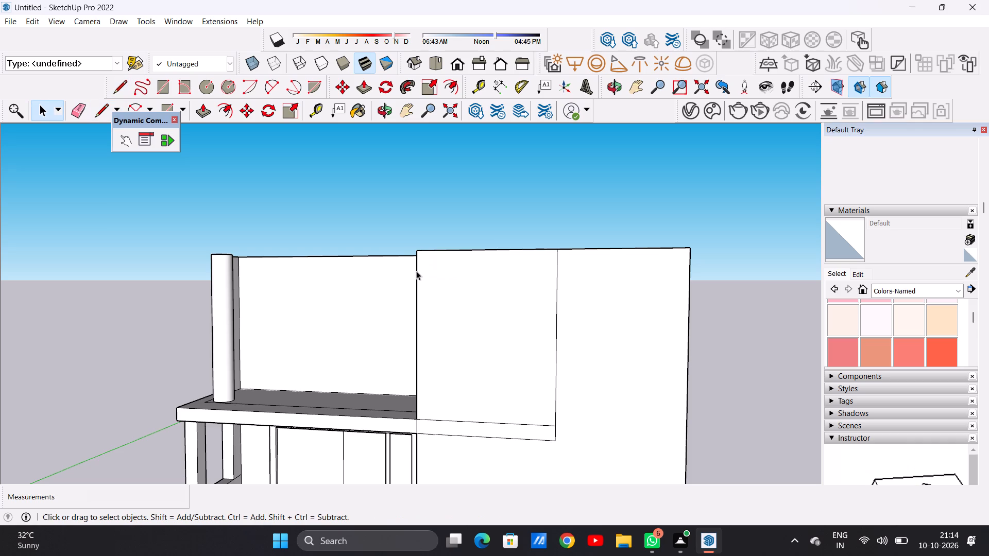
Push/Pull the face covering the rear room on the round-column side upward by 1' to form a roof slab.
{"action": "scroll", "coordinate": [437, 303], "scroll_direction": "down", "scroll_amount": 10}
{"action": "middle_click_drag", "start_coordinate": [438, 317], "coordinate": [475, 461]}
{"action": "middle_click_drag", "start_coordinate": [483, 333], "coordinate": [465, 343]}
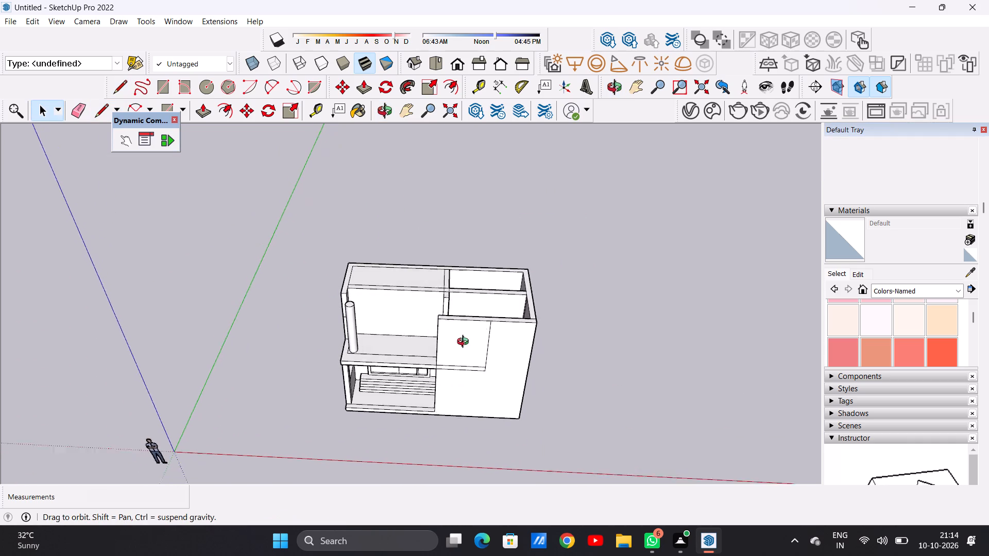
{"action": "middle_click_drag", "start_coordinate": [465, 343], "coordinate": [561, 462]}
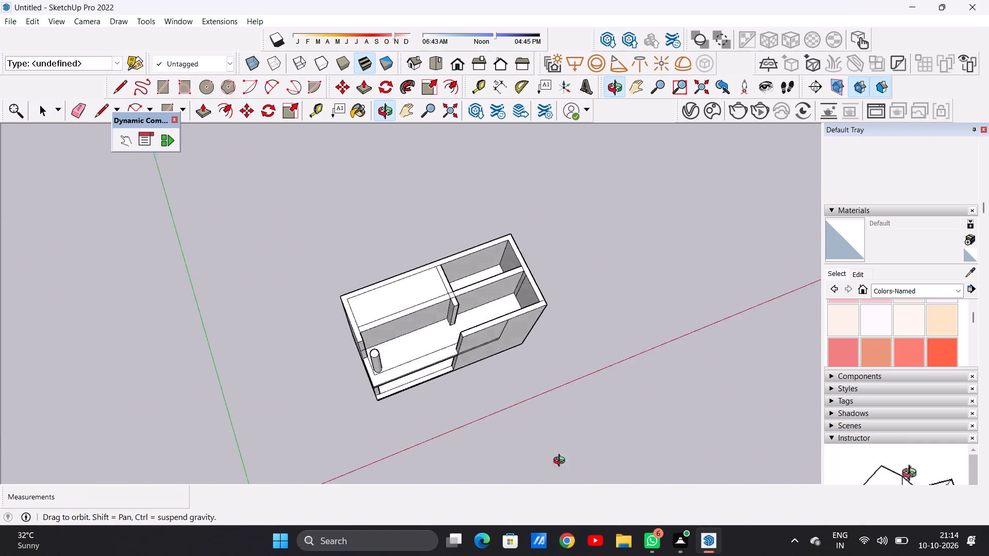
{"action": "middle_click_drag", "start_coordinate": [561, 462], "coordinate": [520, 448]}
{"action": "scroll", "coordinate": [437, 301], "scroll_direction": "up", "scroll_amount": 7}
{"action": "key", "text": "p"}
{"action": "scroll", "coordinate": [410, 283], "scroll_direction": "up", "scroll_amount": 2}
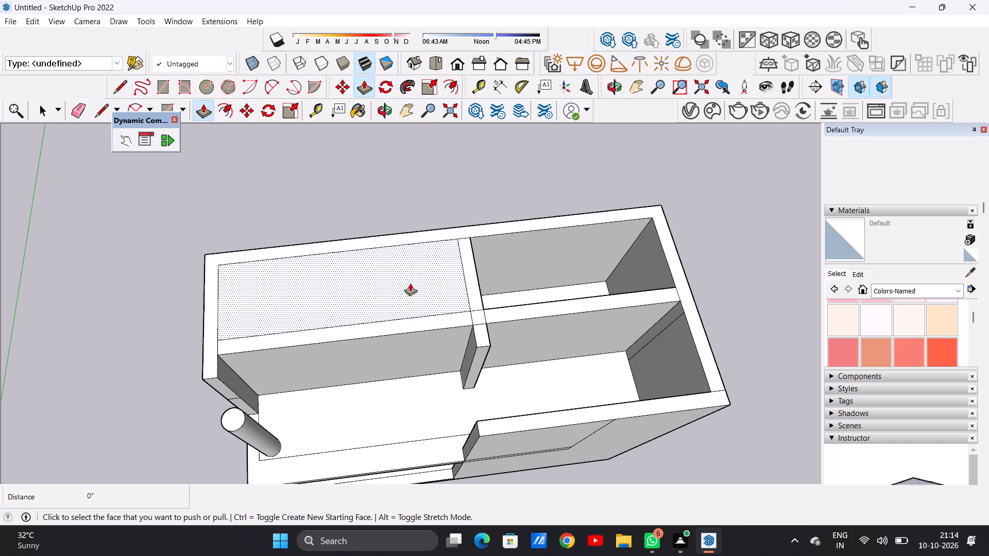
{"action": "left_click", "coordinate": [410, 283]}
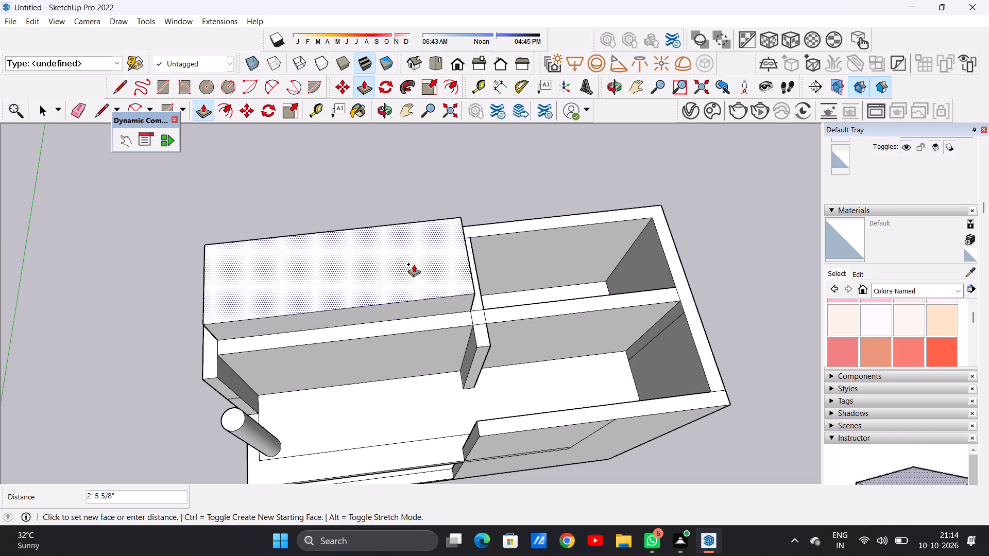
{"action": "type", "text": "1'"}
{"action": "key", "text": "Return"}
{"action": "key", "text": "space"}
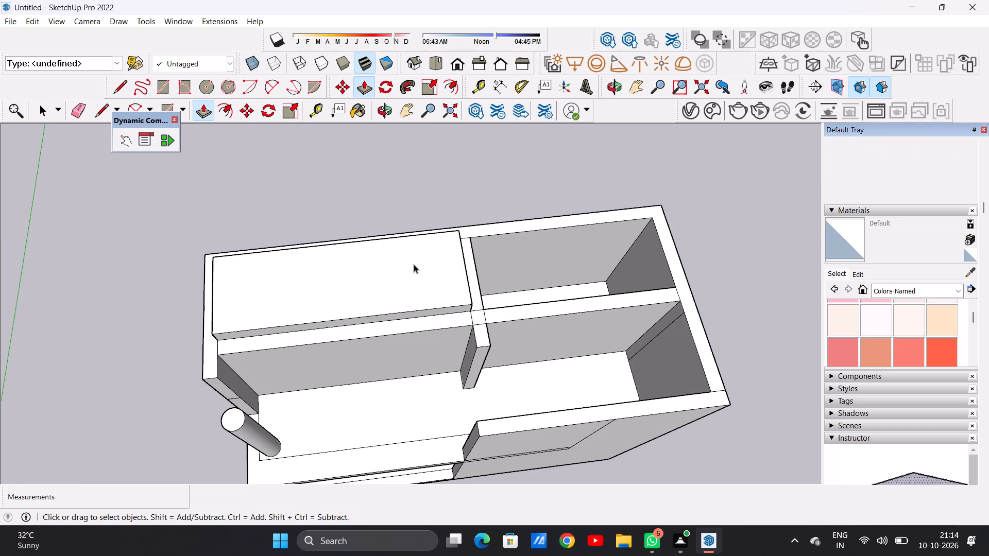
Push/Pull the top face of the rear room's raised slab down by about 4" to make it thinner.
{"action": "middle_click_drag", "start_coordinate": [378, 344], "coordinate": [488, 195]}
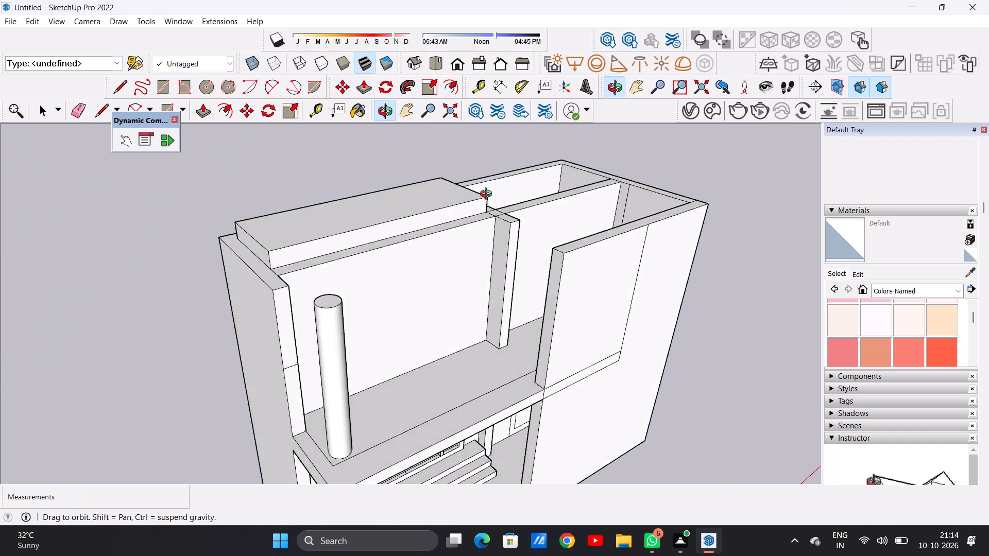
{"action": "middle_click_drag", "start_coordinate": [488, 195], "coordinate": [536, 203]}
{"action": "scroll", "coordinate": [362, 252], "scroll_direction": "up", "scroll_amount": 6}
{"action": "key", "text": "p"}
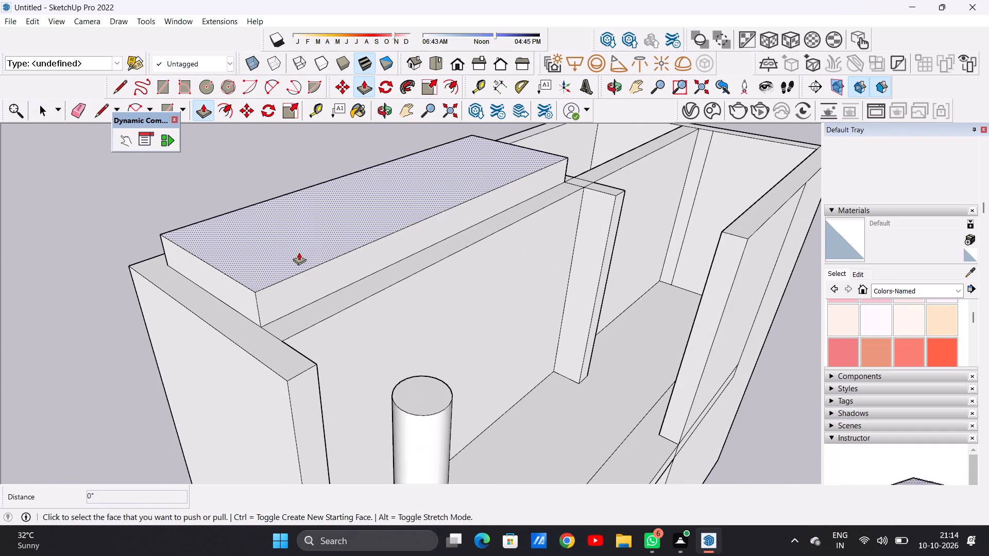
{"action": "left_click", "coordinate": [299, 252]}
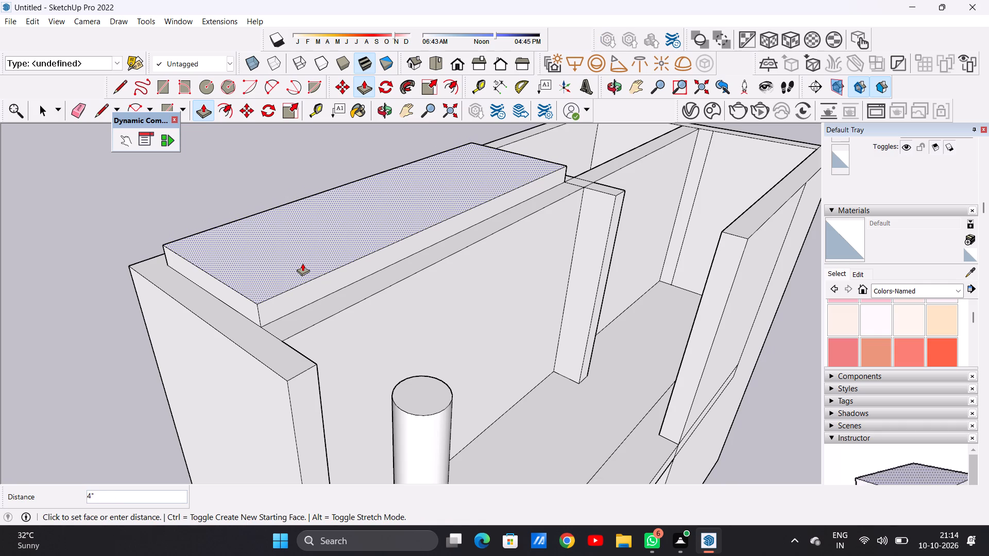
{"action": "left_click", "coordinate": [304, 265]}
{"action": "key", "text": "space"}
{"action": "scroll", "coordinate": [286, 292], "scroll_direction": "down", "scroll_amount": 6}
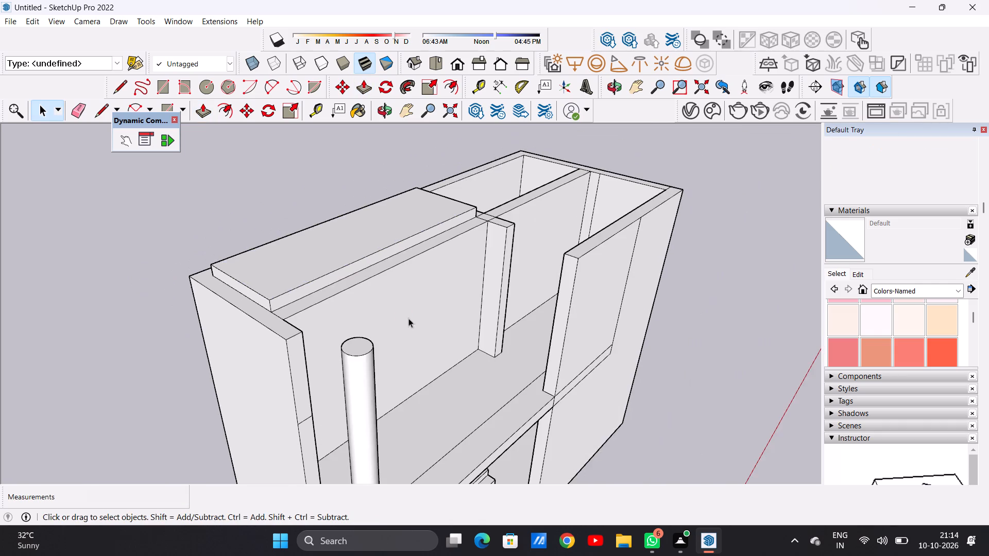
Push/Pull the slab's end face about 12' 2 3/4" across the open rear room to the inner corner at the far side wall.
{"action": "middle_click_drag", "start_coordinate": [408, 318], "coordinate": [195, 252]}
{"action": "scroll", "coordinate": [509, 264], "scroll_direction": "down", "scroll_amount": 5}
{"action": "scroll", "coordinate": [569, 238], "scroll_direction": "up", "scroll_amount": 2}
{"action": "middle_click_drag", "start_coordinate": [399, 281], "coordinate": [249, 333]}
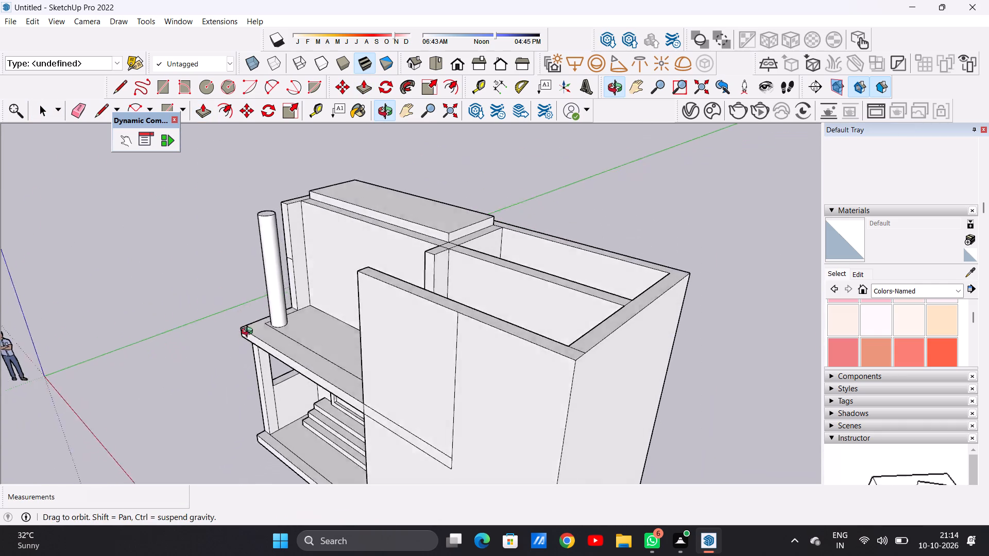
{"action": "middle_click_drag", "start_coordinate": [249, 333], "coordinate": [287, 374]}
{"action": "scroll", "coordinate": [500, 250], "scroll_direction": "up", "scroll_amount": 5}
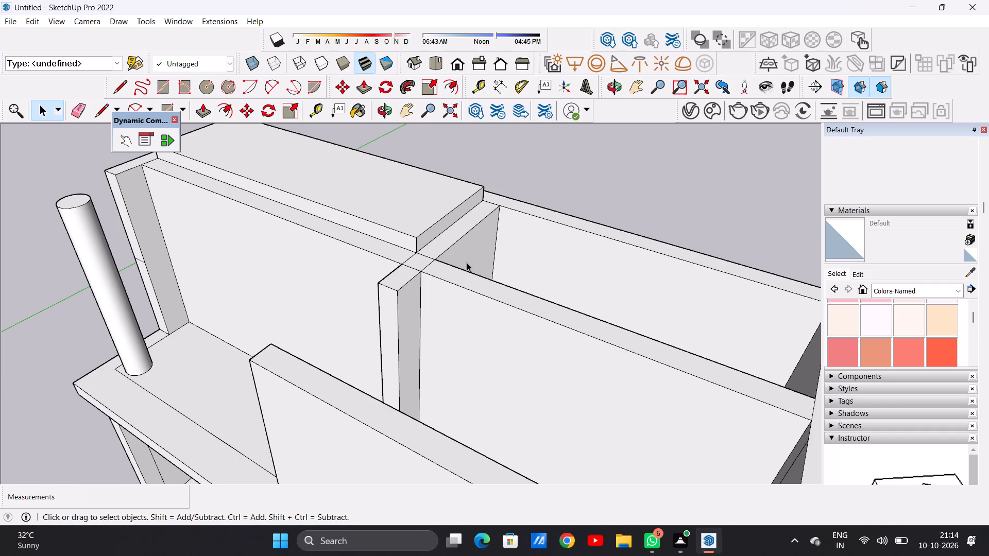
{"action": "scroll", "coordinate": [434, 261], "scroll_direction": "down", "scroll_amount": 4}
{"action": "middle_click_drag", "start_coordinate": [466, 237], "coordinate": [457, 236]}
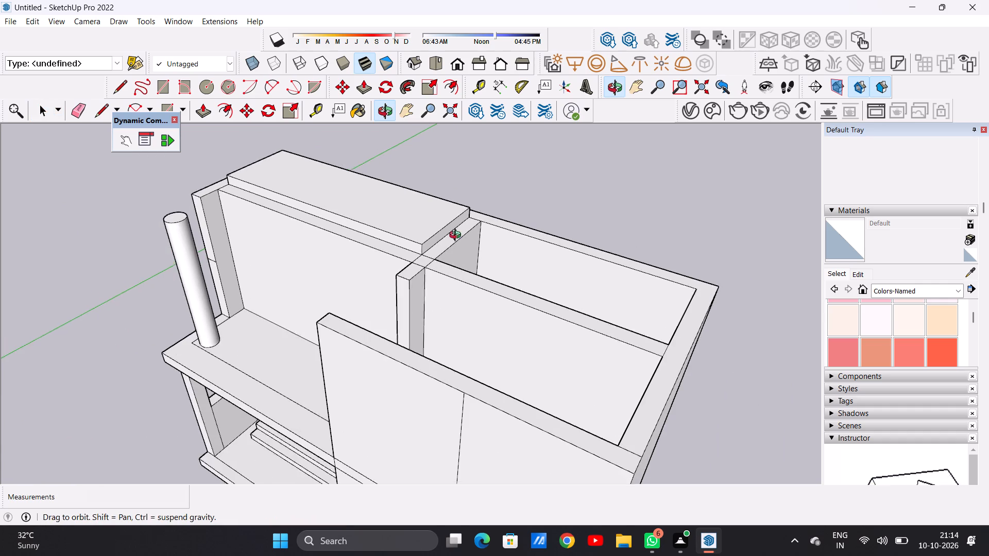
{"action": "middle_click_drag", "start_coordinate": [457, 236], "coordinate": [361, 250]}
{"action": "scroll", "coordinate": [379, 256], "scroll_direction": "up", "scroll_amount": 7}
{"action": "scroll", "coordinate": [398, 251], "scroll_direction": "down", "scroll_amount": 1}
{"action": "scroll", "coordinate": [398, 251], "scroll_direction": "up", "scroll_amount": 1}
{"action": "key", "text": "p"}
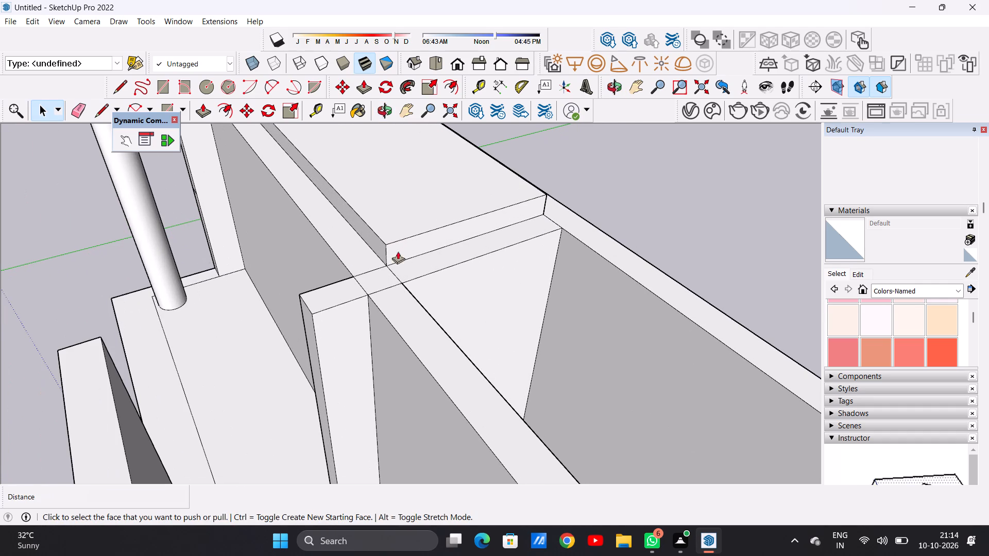
{"action": "scroll", "coordinate": [407, 237], "scroll_direction": "up", "scroll_amount": 5}
{"action": "left_click", "coordinate": [401, 248]}
{"action": "scroll", "coordinate": [483, 264], "scroll_direction": "down", "scroll_amount": 7}
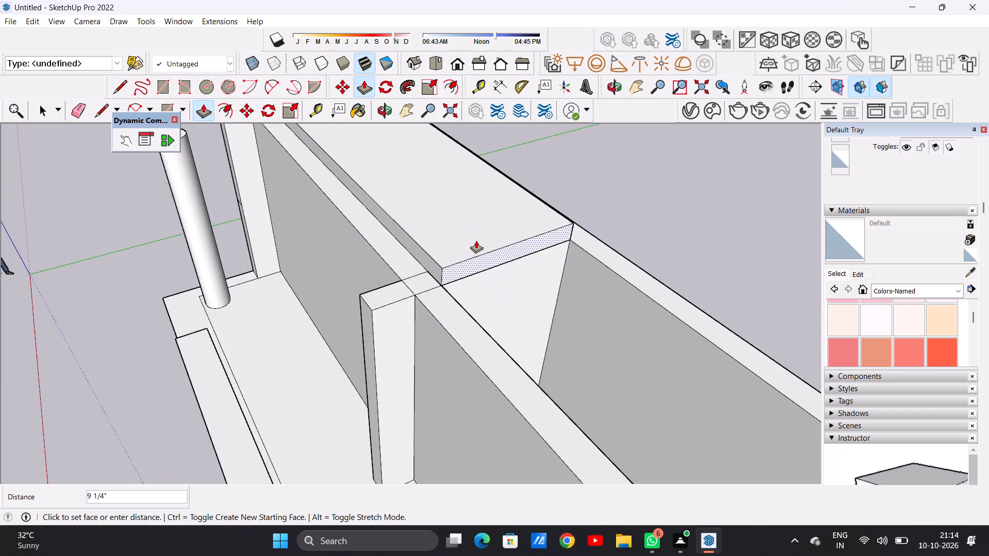
{"action": "scroll", "coordinate": [476, 240], "scroll_direction": "down", "scroll_amount": 11}
{"action": "scroll", "coordinate": [561, 346], "scroll_direction": "up", "scroll_amount": 12}
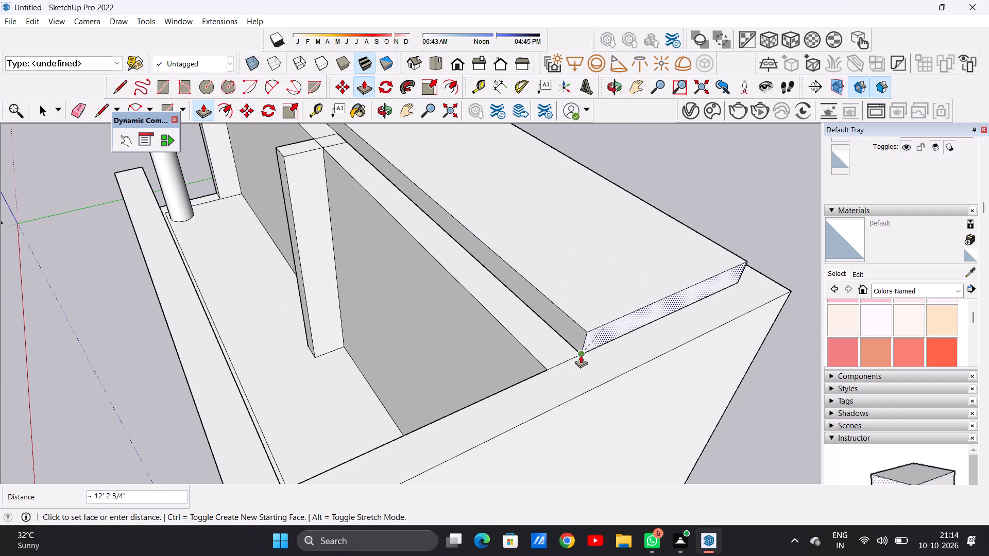
{"action": "left_click", "coordinate": [581, 355]}
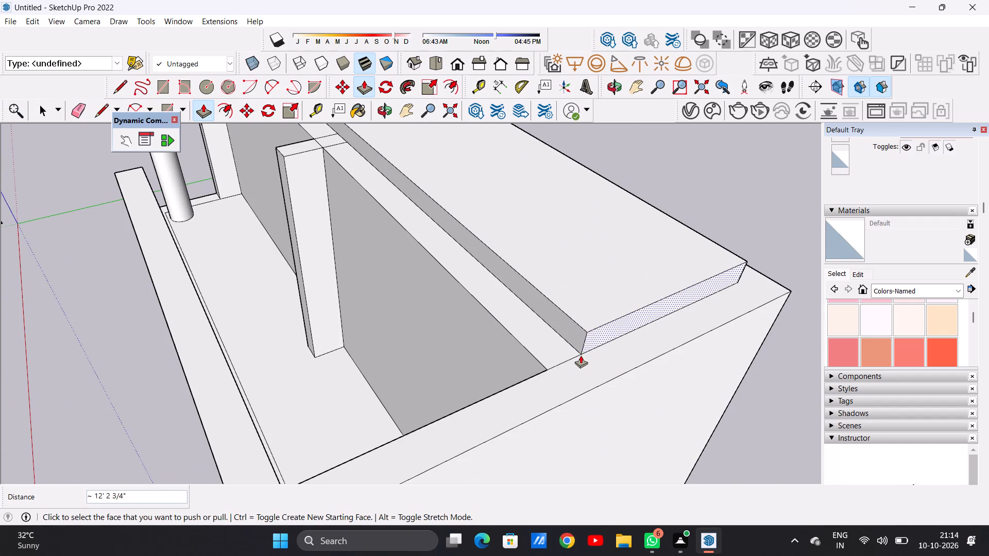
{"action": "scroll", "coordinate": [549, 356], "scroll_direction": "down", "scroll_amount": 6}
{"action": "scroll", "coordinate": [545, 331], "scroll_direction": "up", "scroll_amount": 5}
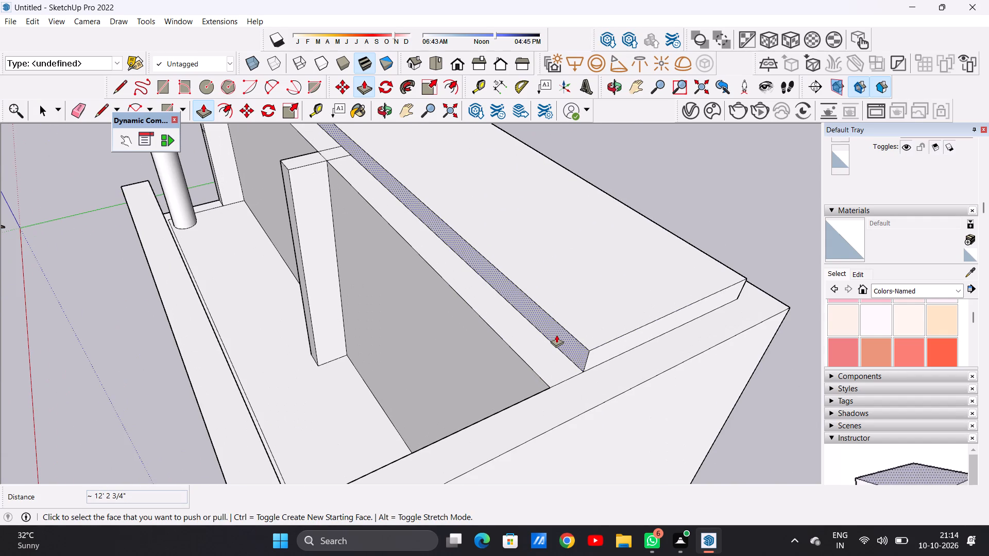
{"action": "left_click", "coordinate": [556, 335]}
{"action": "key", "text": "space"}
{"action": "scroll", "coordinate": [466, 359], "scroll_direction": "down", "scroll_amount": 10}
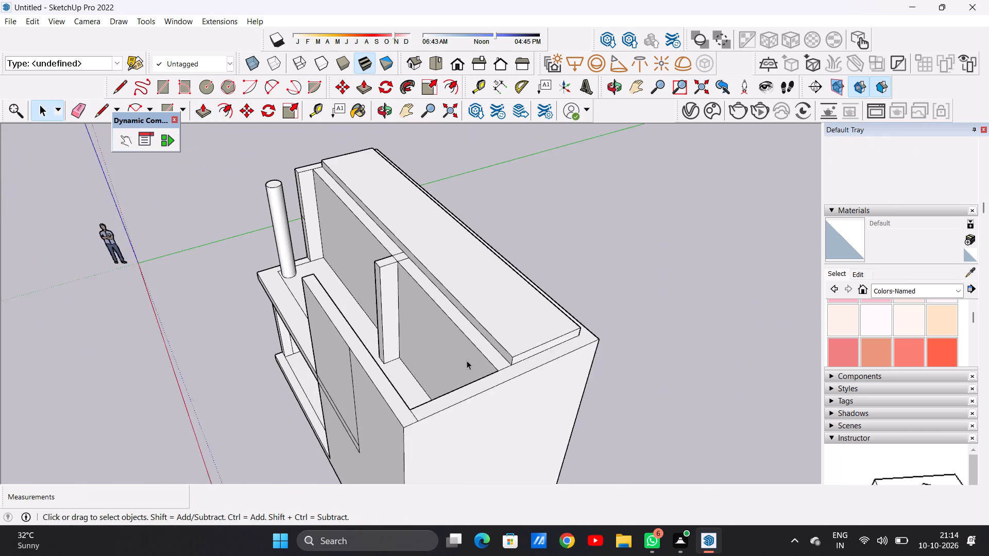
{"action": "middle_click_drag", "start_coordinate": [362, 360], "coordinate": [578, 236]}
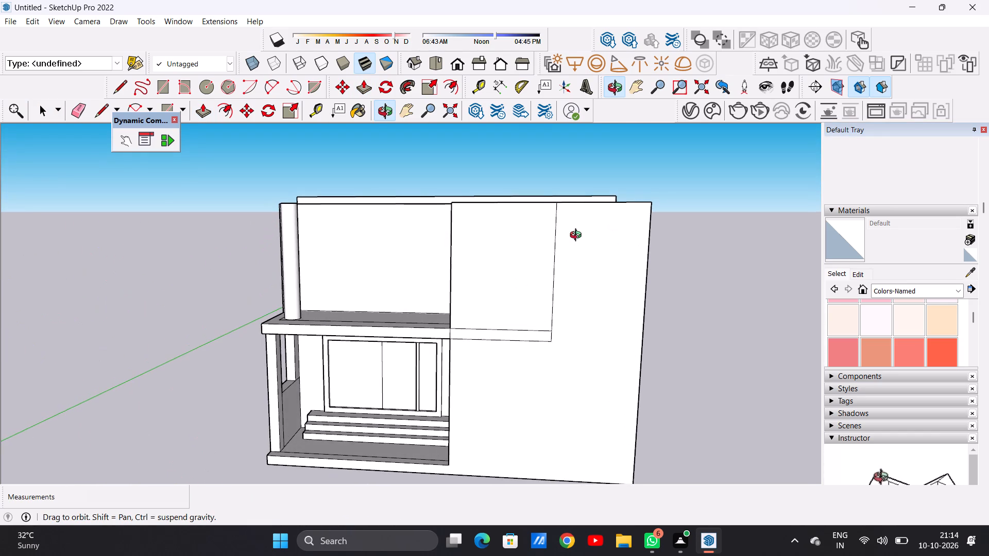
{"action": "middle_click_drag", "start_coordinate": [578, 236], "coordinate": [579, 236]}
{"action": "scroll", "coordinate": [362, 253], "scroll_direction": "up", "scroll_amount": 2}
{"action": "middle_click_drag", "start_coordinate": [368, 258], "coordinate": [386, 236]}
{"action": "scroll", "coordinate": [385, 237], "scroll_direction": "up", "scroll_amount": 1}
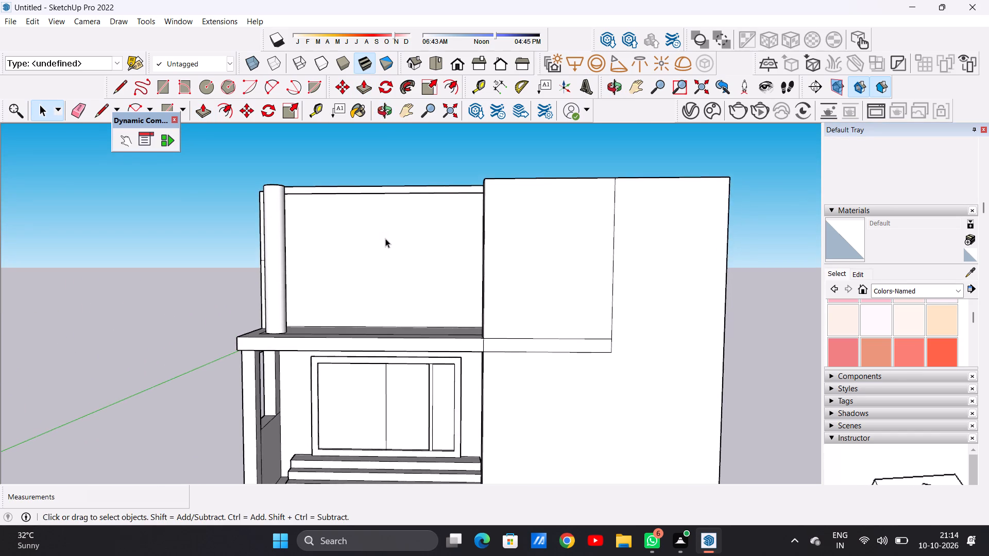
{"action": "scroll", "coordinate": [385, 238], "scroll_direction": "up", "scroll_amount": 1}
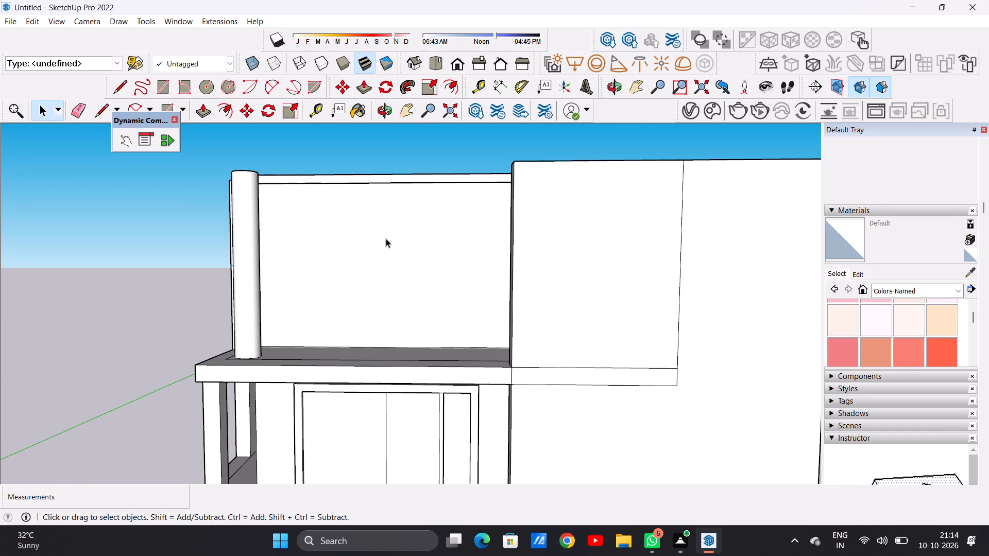
Draw a rectangle about 9' 11" by 7' 9" on the upper-floor wall face, starting from its bottom edge above the slab.
{"action": "key", "text": "r"}
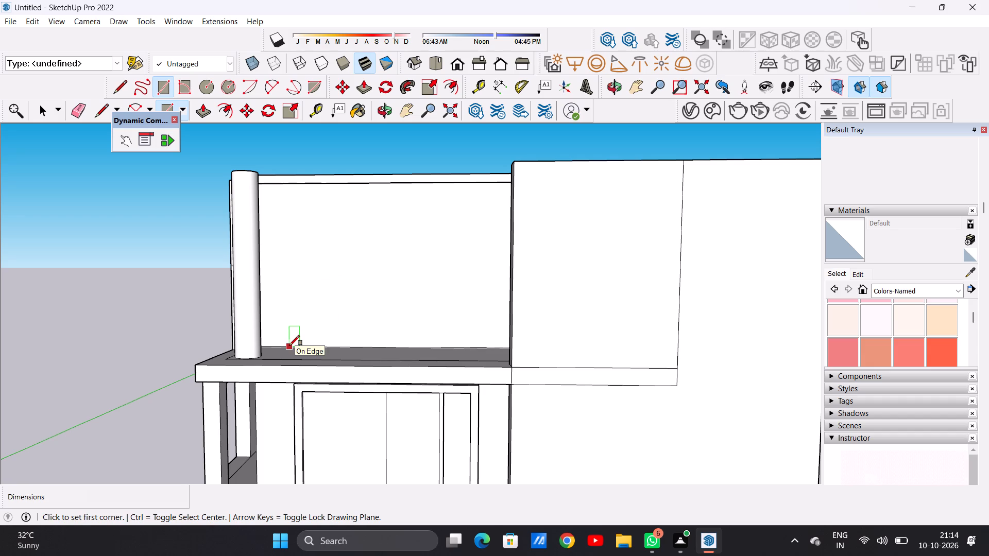
{"action": "left_click", "coordinate": [296, 344]}
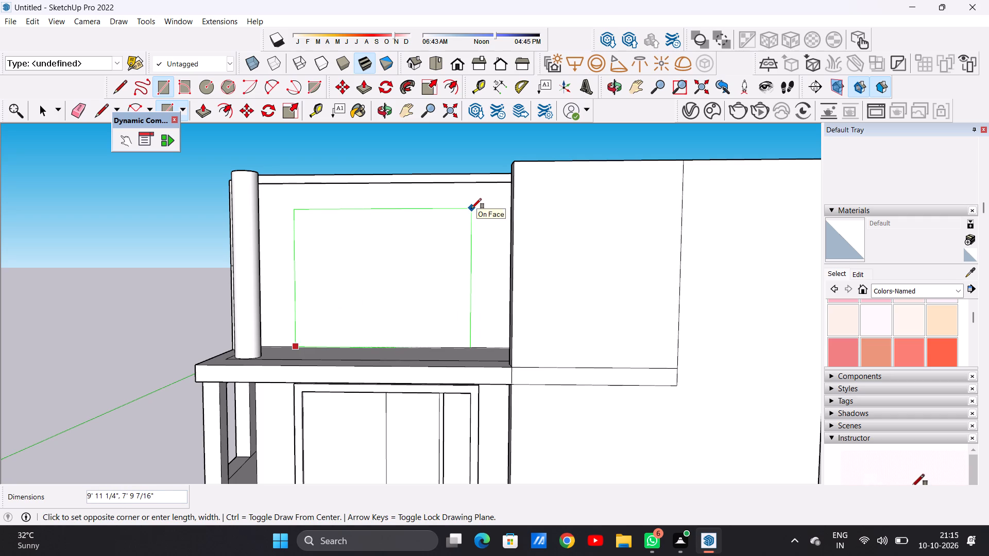
{"action": "left_click", "coordinate": [471, 208]}
{"action": "key", "text": "space"}
Examine the new window outline and the surrounding upper-floor walls from above and from the front.
{"action": "middle_click_drag", "start_coordinate": [463, 264], "coordinate": [542, 390]}
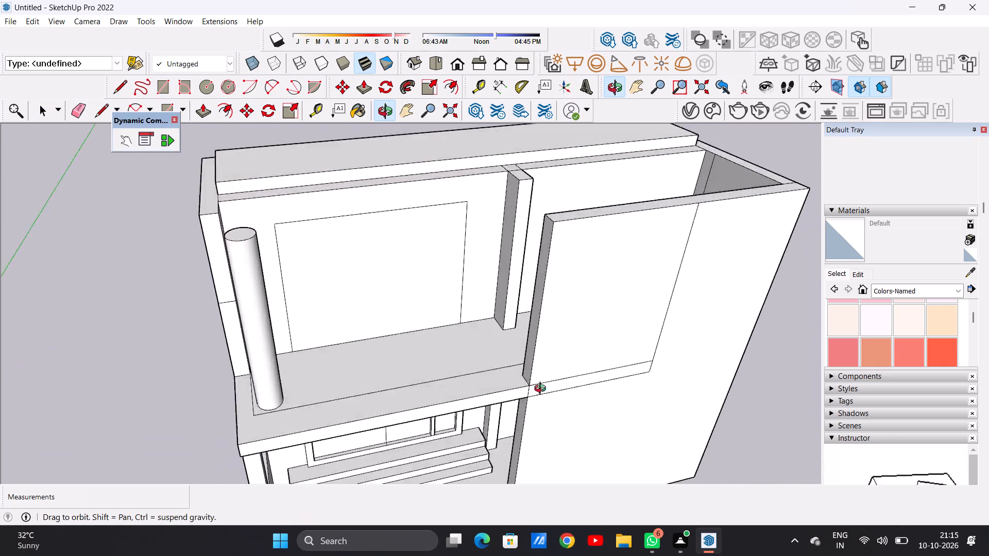
{"action": "middle_click_drag", "start_coordinate": [542, 390], "coordinate": [391, 460]}
{"action": "scroll", "coordinate": [613, 289], "scroll_direction": "up", "scroll_amount": 7}
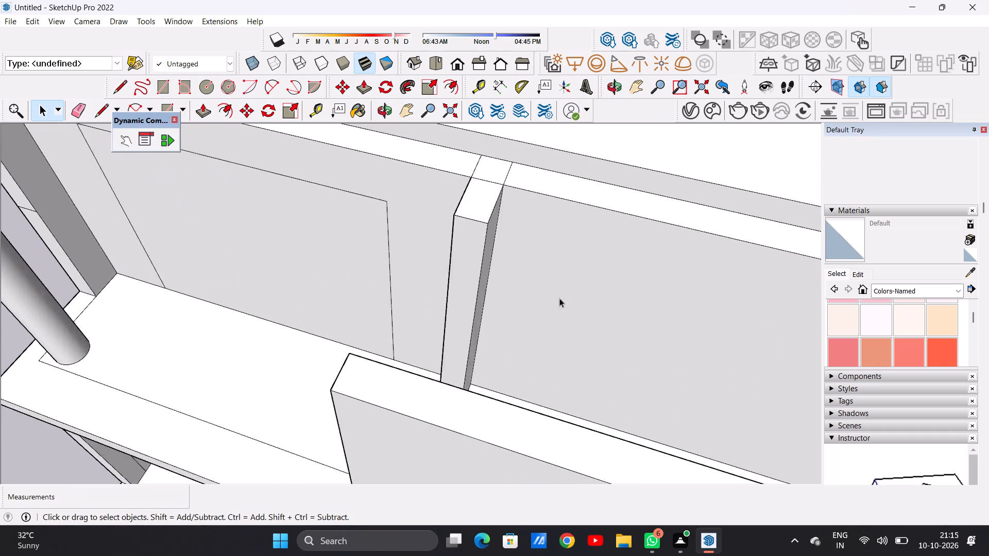
{"action": "scroll", "coordinate": [496, 294], "scroll_direction": "down", "scroll_amount": 13}
{"action": "scroll", "coordinate": [474, 284], "scroll_direction": "up", "scroll_amount": 7}
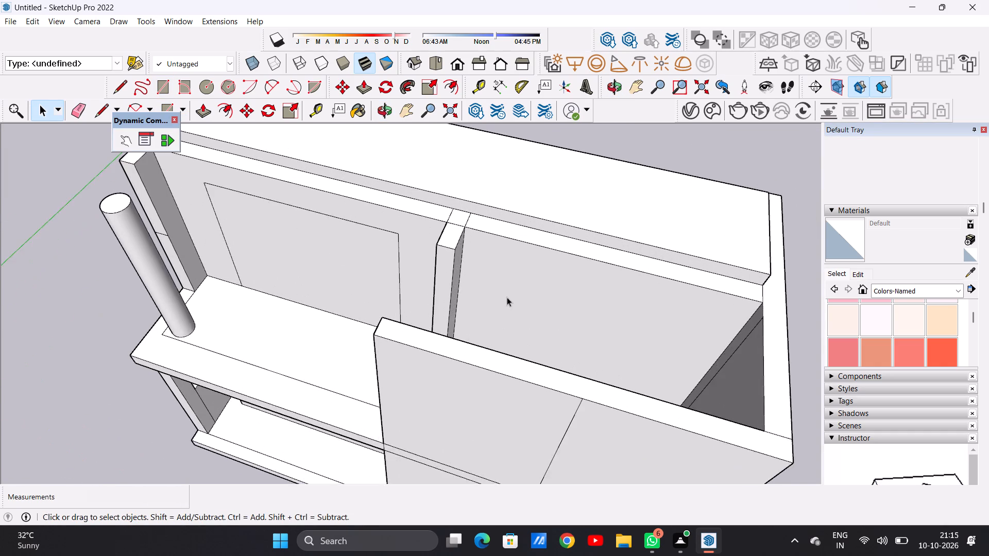
{"action": "scroll", "coordinate": [507, 297], "scroll_direction": "down", "scroll_amount": 3}
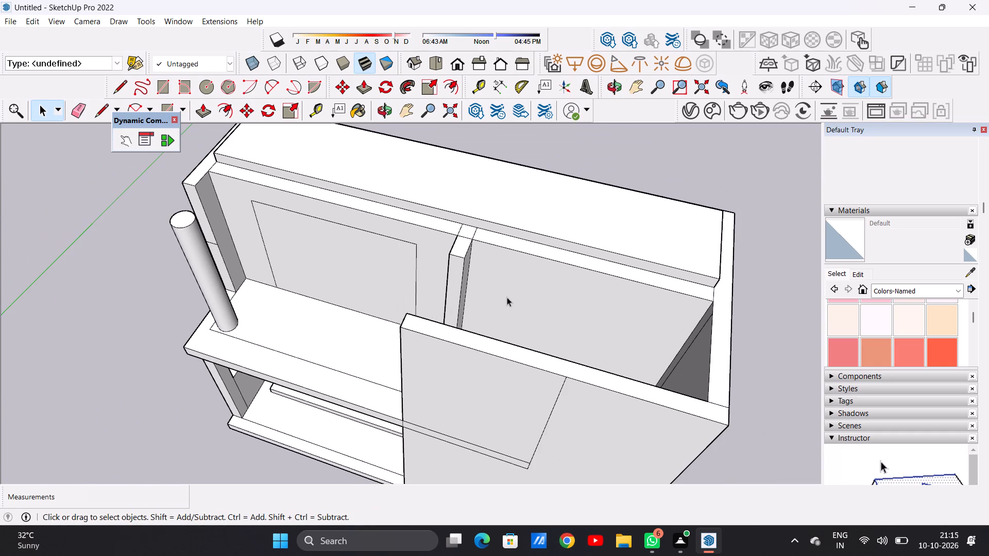
{"action": "scroll", "coordinate": [454, 294], "scroll_direction": "down", "scroll_amount": 8}
{"action": "middle_click_drag", "start_coordinate": [408, 307], "coordinate": [482, 193]}
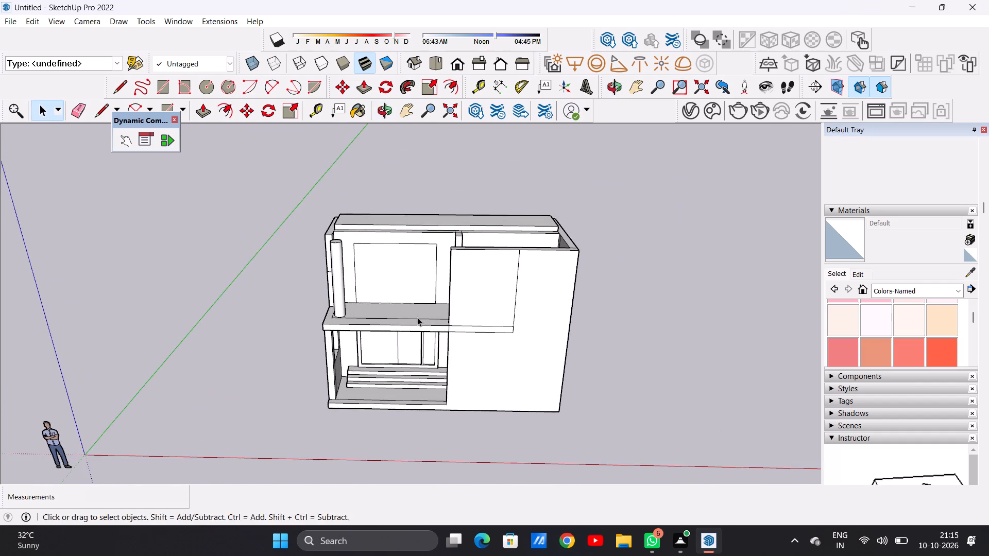
{"action": "middle_click_drag", "start_coordinate": [416, 317], "coordinate": [406, 264]}
Offset the upper-floor window rectangle inward by about 5" to form the frame outline.
{"action": "scroll", "coordinate": [423, 279], "scroll_direction": "up", "scroll_amount": 5}
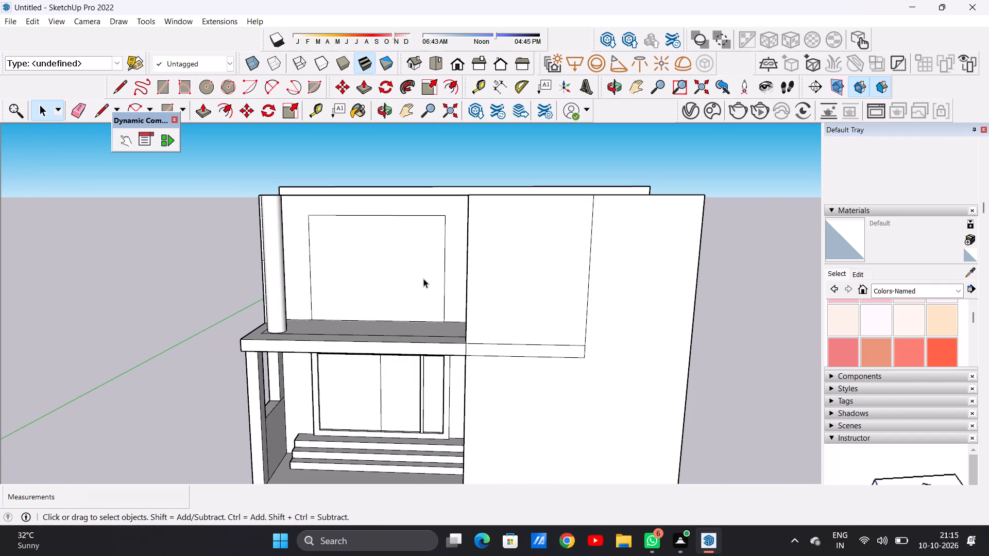
{"action": "type", "text": "OF"}
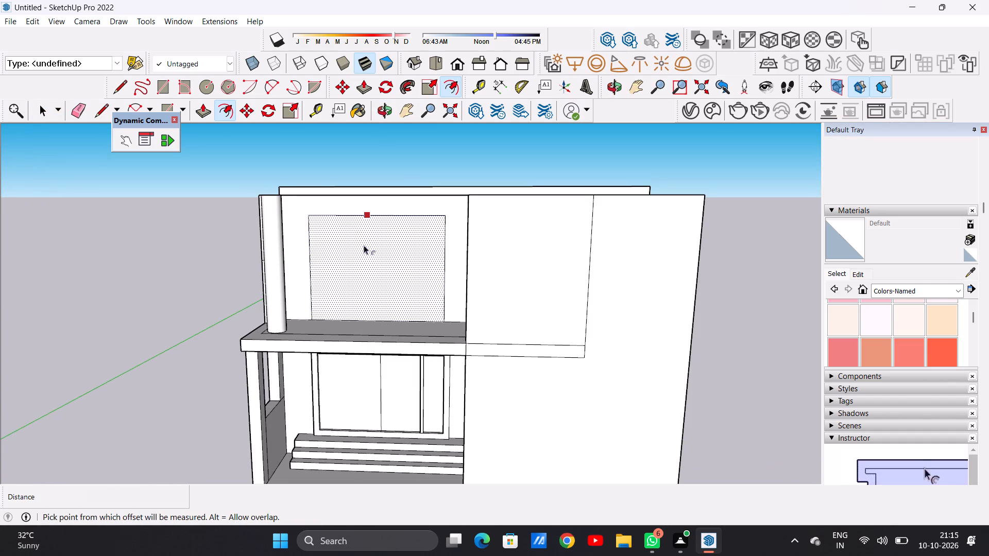
{"action": "left_click", "coordinate": [348, 231]}
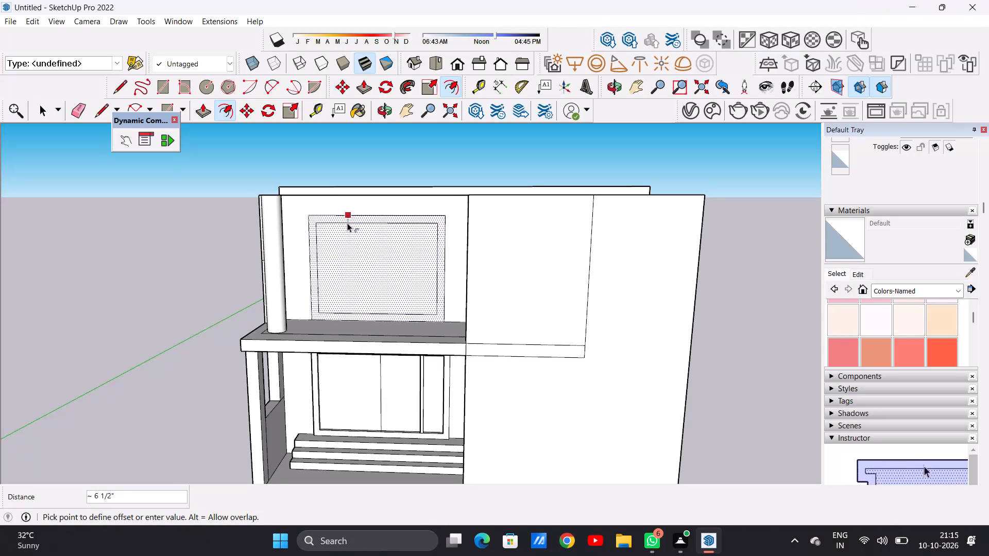
{"action": "left_click", "coordinate": [348, 221]}
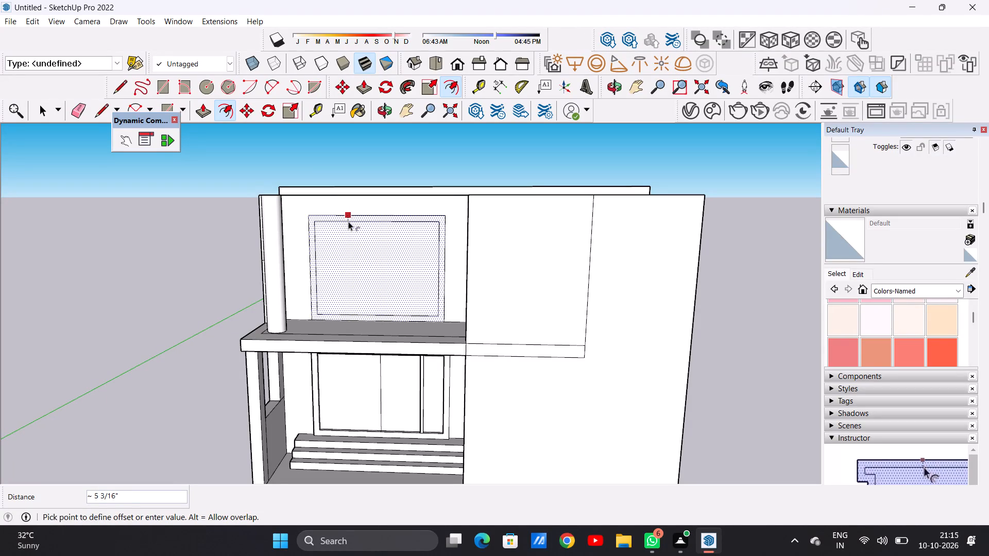
{"action": "key", "text": "space"}
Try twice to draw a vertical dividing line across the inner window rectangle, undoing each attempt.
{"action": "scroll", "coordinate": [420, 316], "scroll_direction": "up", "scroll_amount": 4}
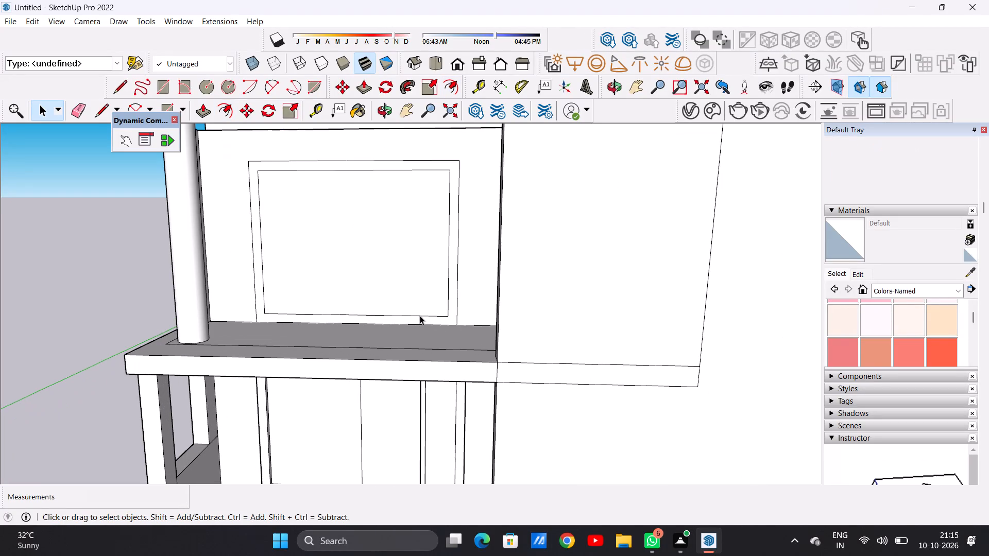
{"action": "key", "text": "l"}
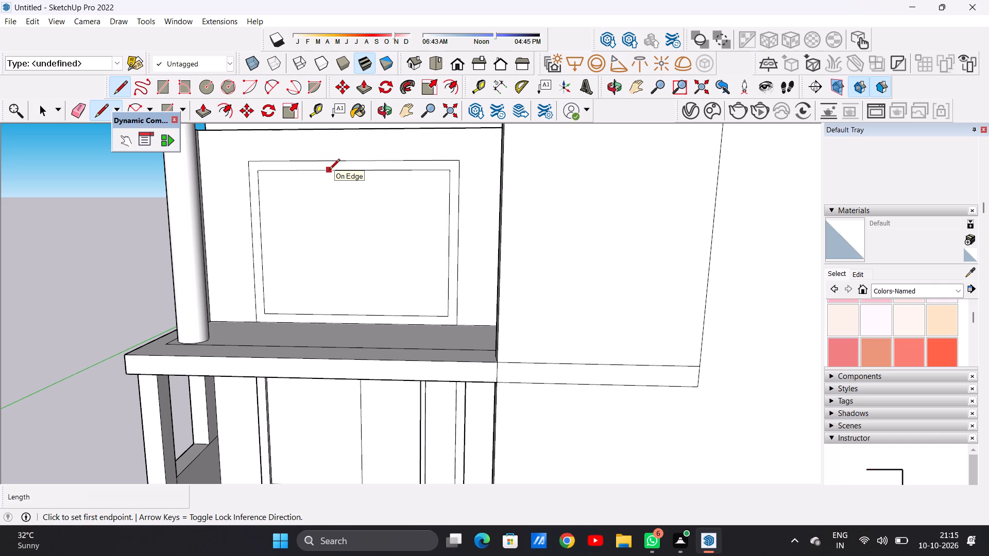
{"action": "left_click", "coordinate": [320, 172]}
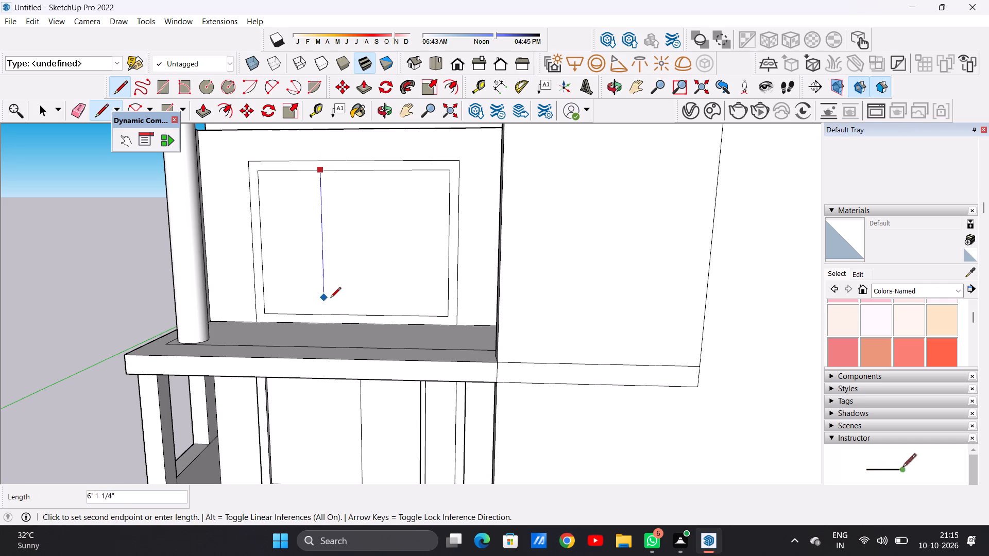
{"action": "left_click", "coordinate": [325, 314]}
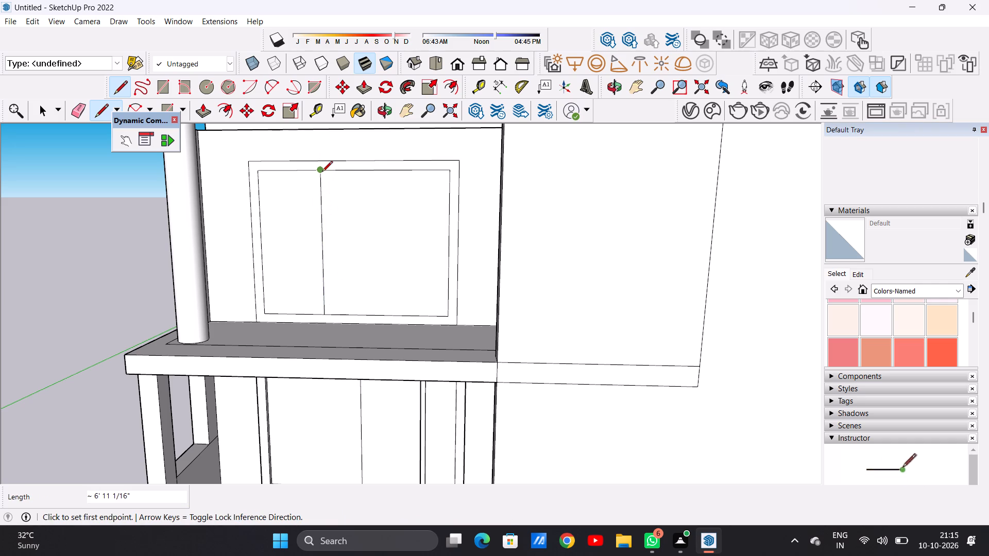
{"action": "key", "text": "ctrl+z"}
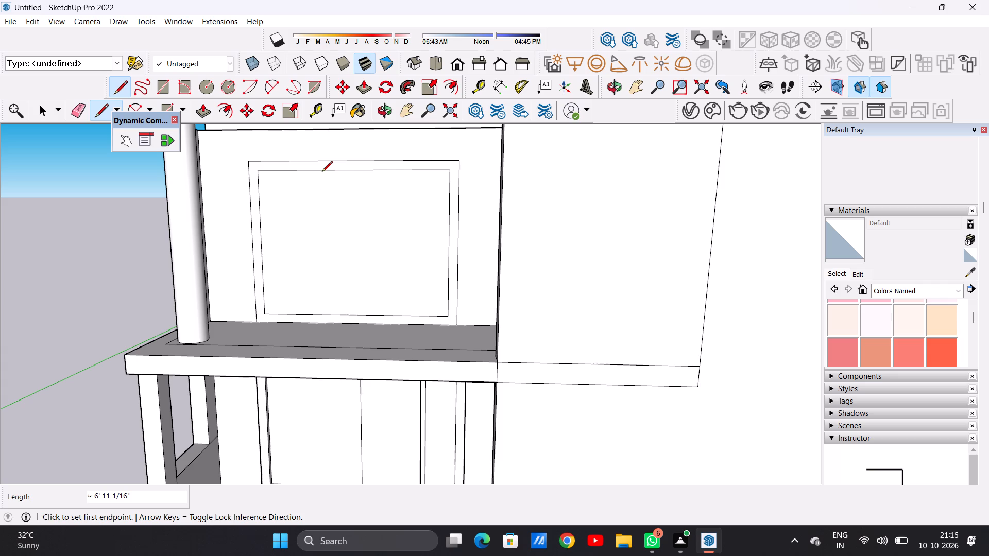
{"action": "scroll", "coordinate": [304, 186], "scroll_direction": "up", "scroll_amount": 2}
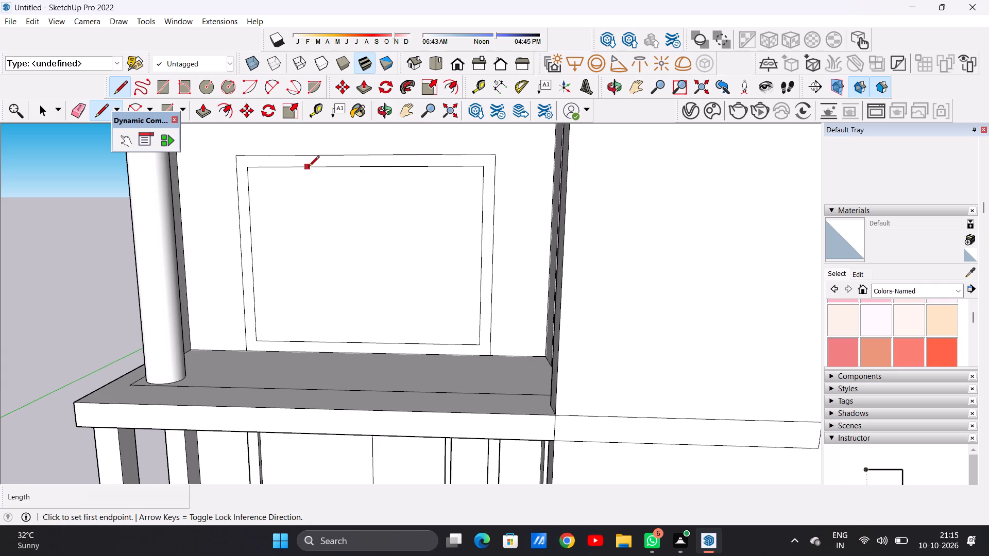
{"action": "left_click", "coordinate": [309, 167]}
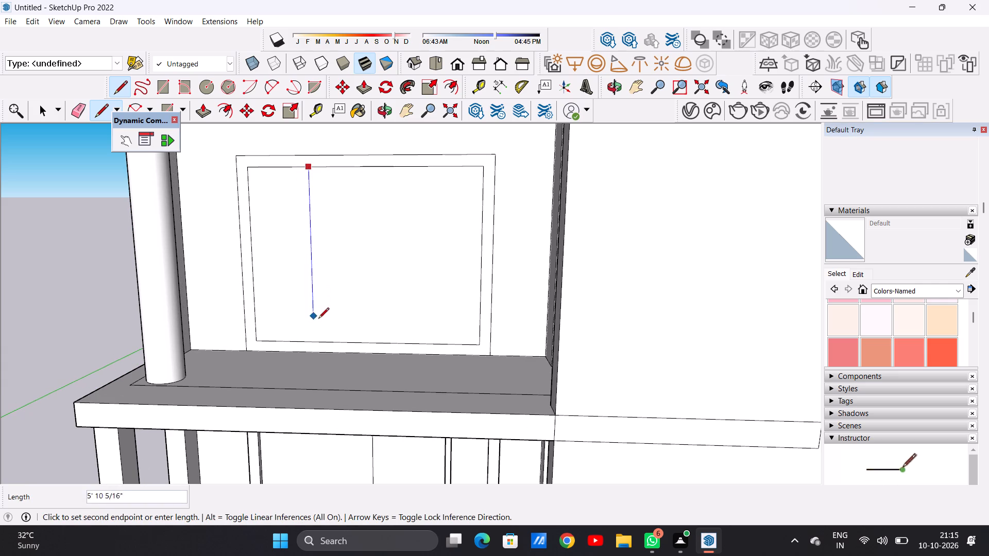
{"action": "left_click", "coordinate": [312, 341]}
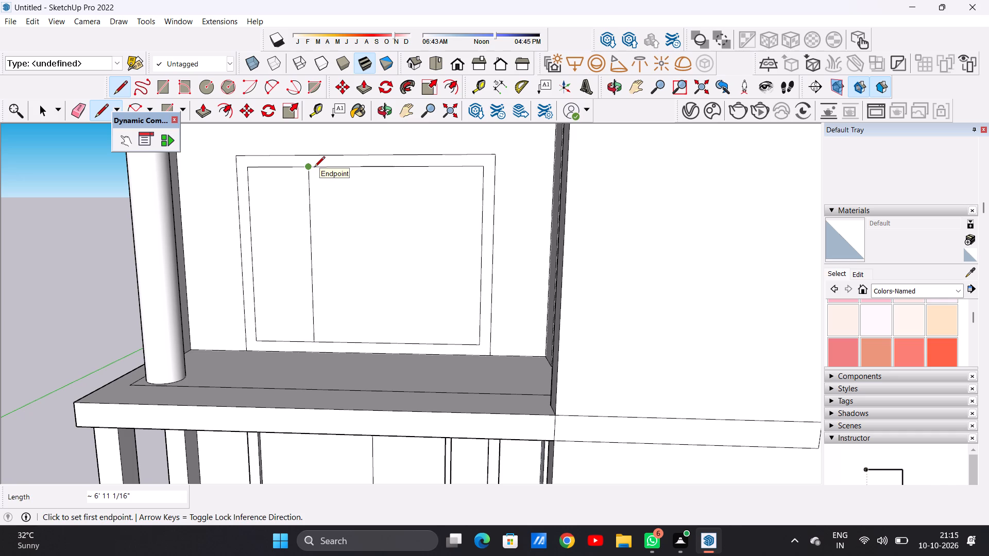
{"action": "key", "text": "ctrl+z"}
Draw two closely spaced vertical lines across the inner window rectangle, left of its centre, to outline a narrow mullion.
{"action": "key", "text": "l"}
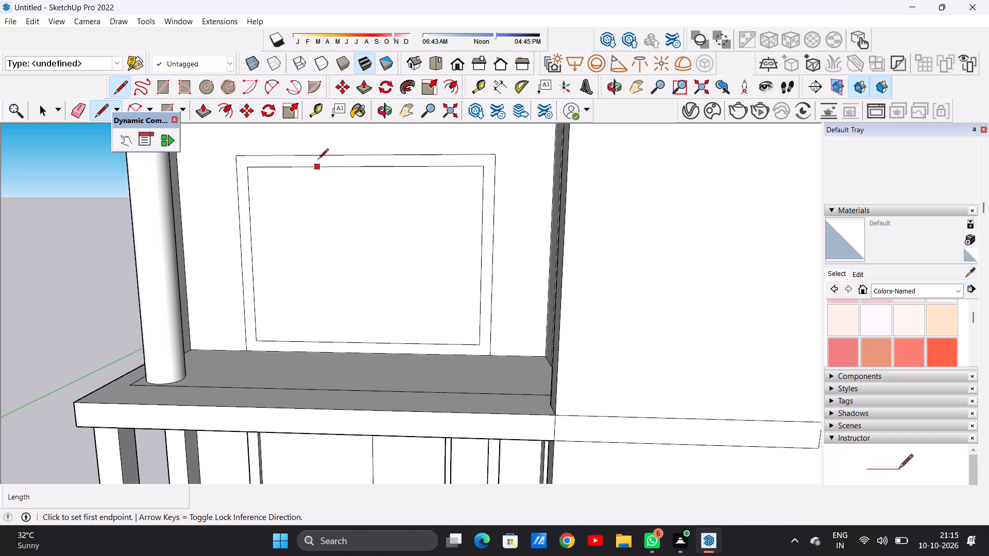
{"action": "left_click", "coordinate": [311, 167]}
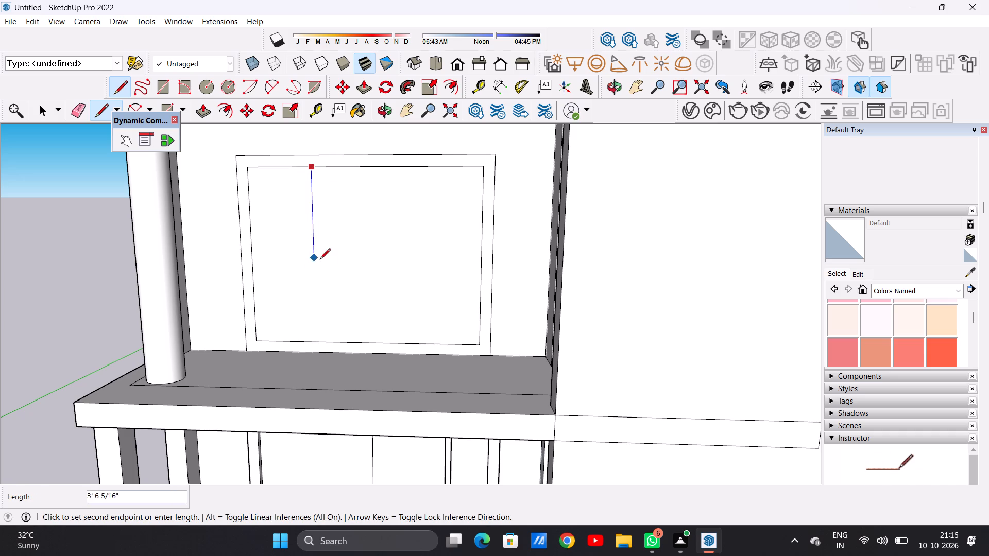
{"action": "left_click", "coordinate": [320, 340]}
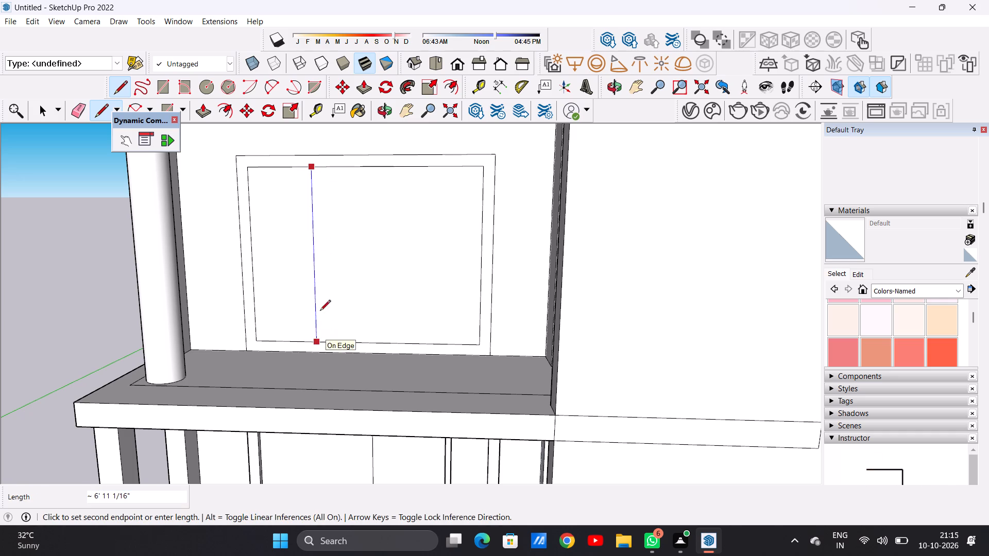
{"action": "left_click", "coordinate": [319, 168]}
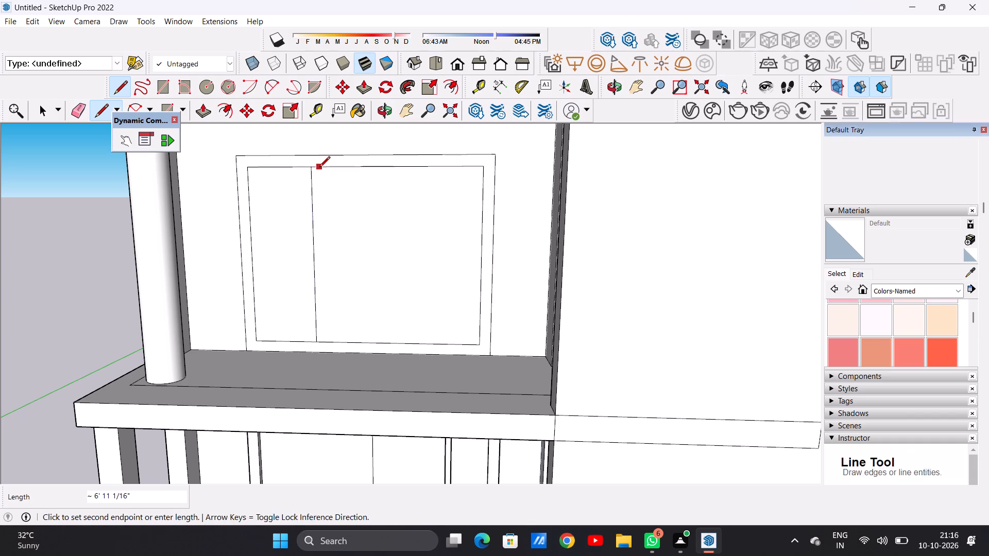
{"action": "left_click", "coordinate": [328, 341]}
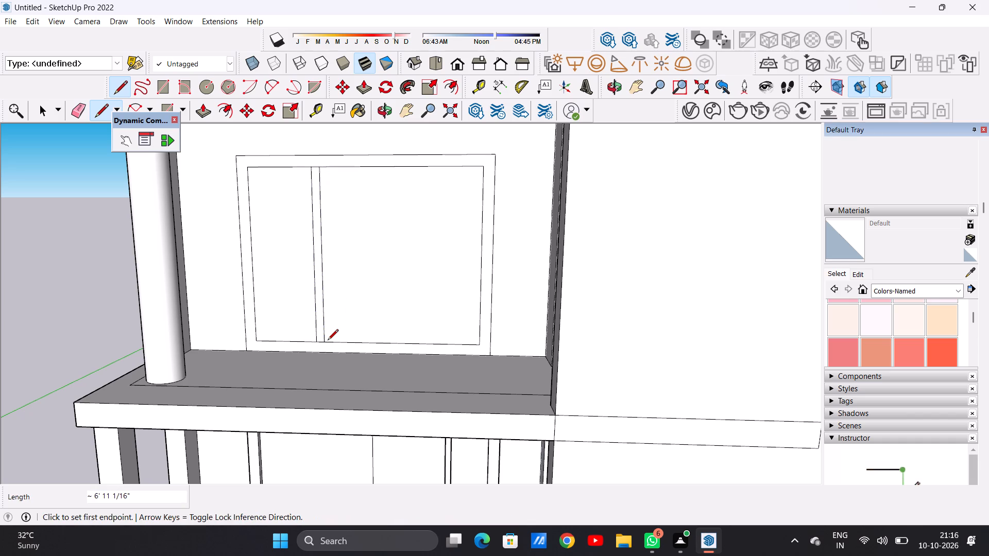
{"action": "key", "text": "space"}
Copy the mullion strip with its edges about 3' 9" to the right along the window's bottom edge.
{"action": "scroll", "coordinate": [341, 309], "scroll_direction": "down", "scroll_amount": 4}
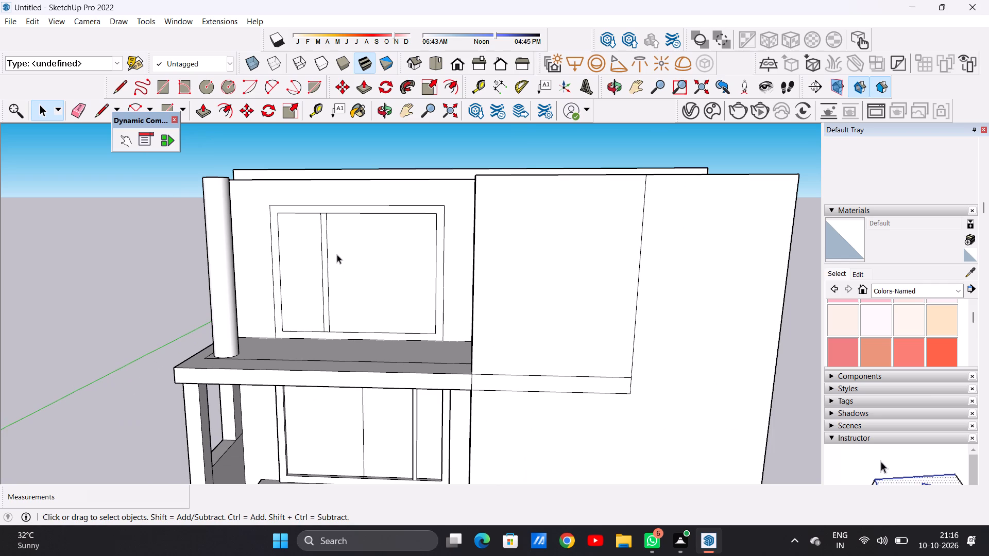
{"action": "scroll", "coordinate": [327, 225], "scroll_direction": "down", "scroll_amount": 3}
{"action": "scroll", "coordinate": [314, 328], "scroll_direction": "up", "scroll_amount": 11}
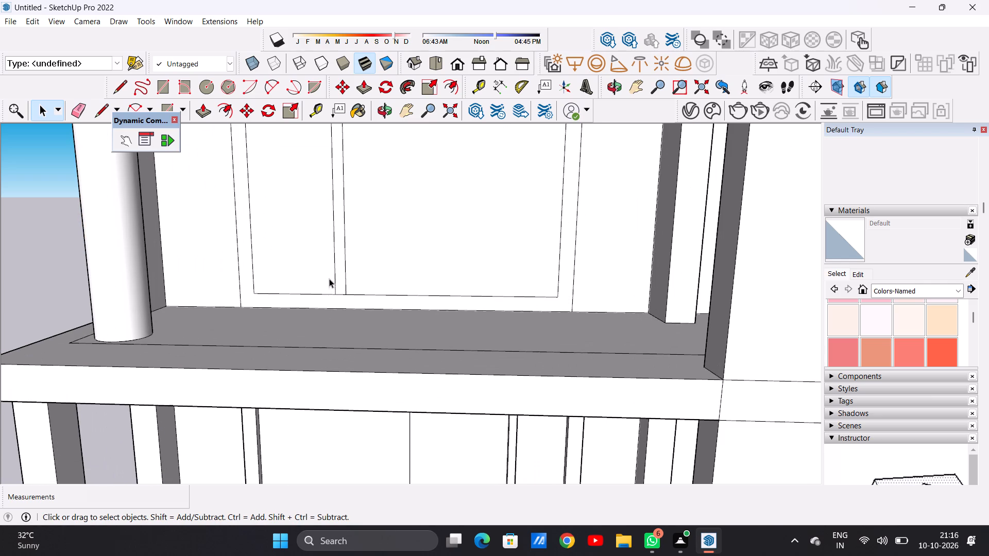
{"action": "double_click", "coordinate": [340, 279]}
{"action": "key", "text": "m"}
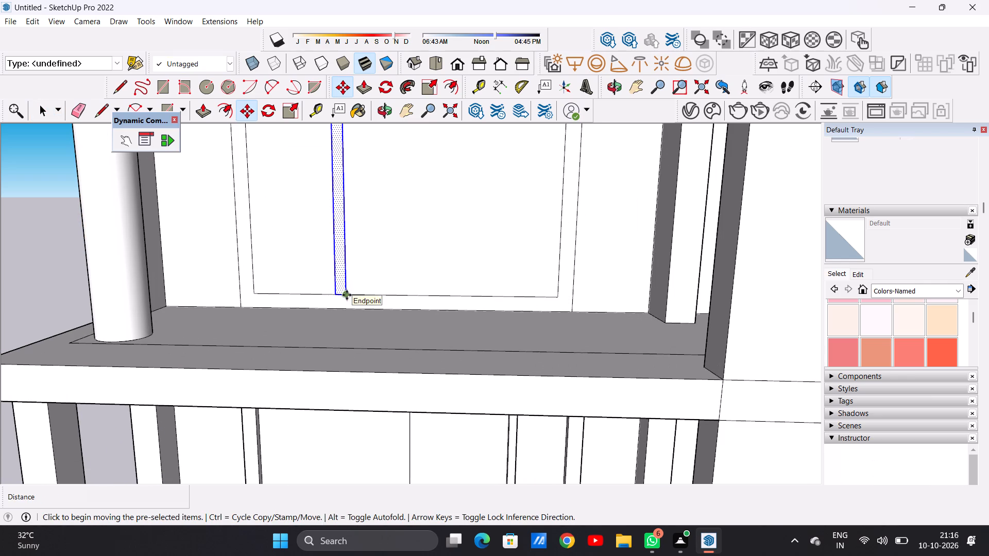
{"action": "left_click", "coordinate": [347, 295]}
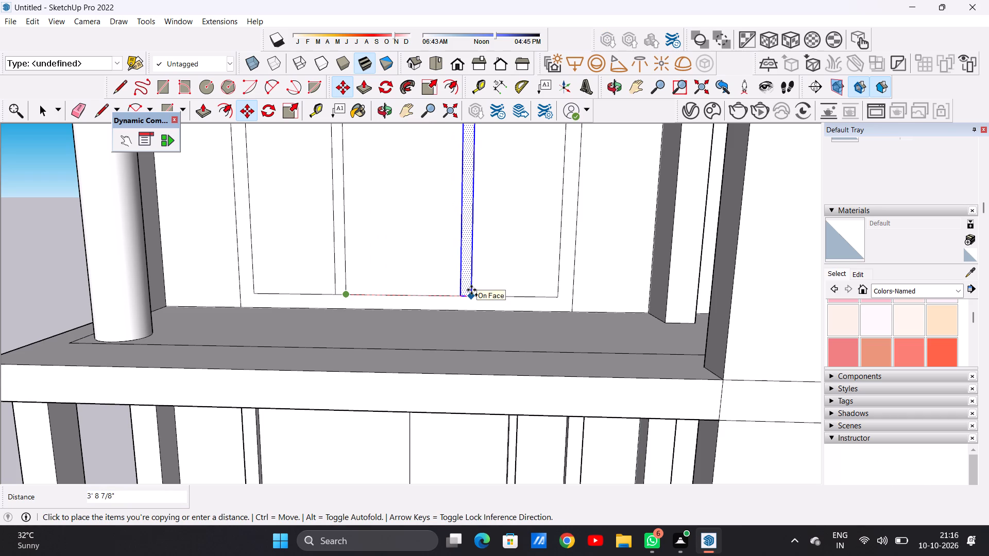
{"action": "left_click", "coordinate": [471, 290]}
{"action": "key", "text": "space"}
{"action": "scroll", "coordinate": [384, 301], "scroll_direction": "down", "scroll_amount": 11}
{"action": "left_click", "coordinate": [224, 208]}
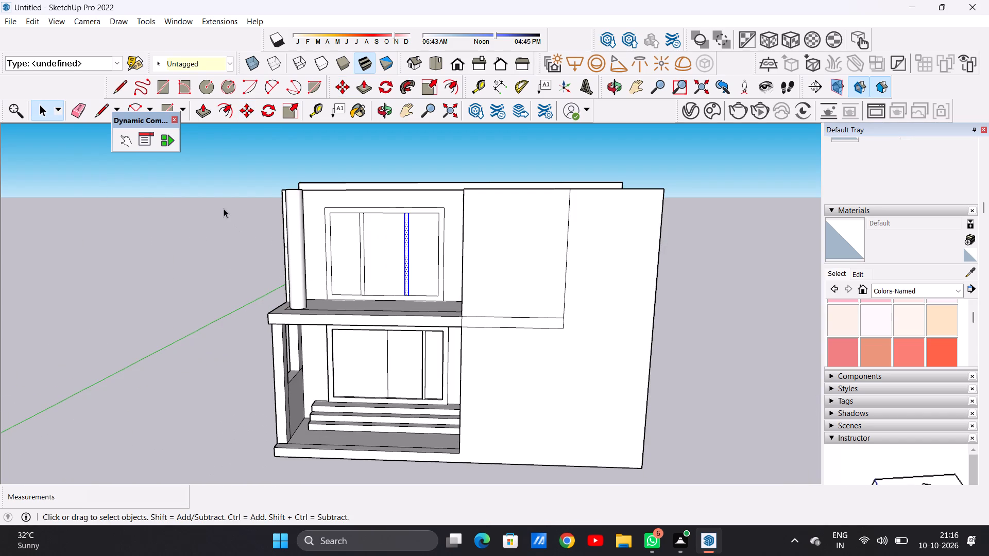
Examine the three-pane upper window layout against the lower door and the whole building.
{"action": "scroll", "coordinate": [422, 225], "scroll_direction": "up", "scroll_amount": 5}
{"action": "scroll", "coordinate": [366, 263], "scroll_direction": "down", "scroll_amount": 4}
{"action": "middle_click_drag", "start_coordinate": [393, 294], "coordinate": [384, 257]}
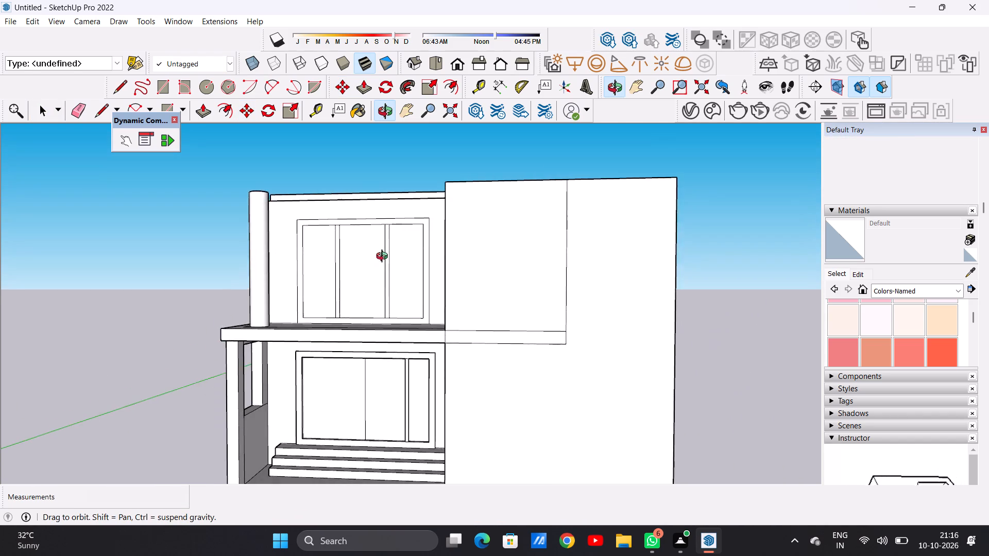
{"action": "middle_click_drag", "start_coordinate": [384, 257], "coordinate": [395, 278]}
{"action": "scroll", "coordinate": [381, 267], "scroll_direction": "up", "scroll_amount": 5}
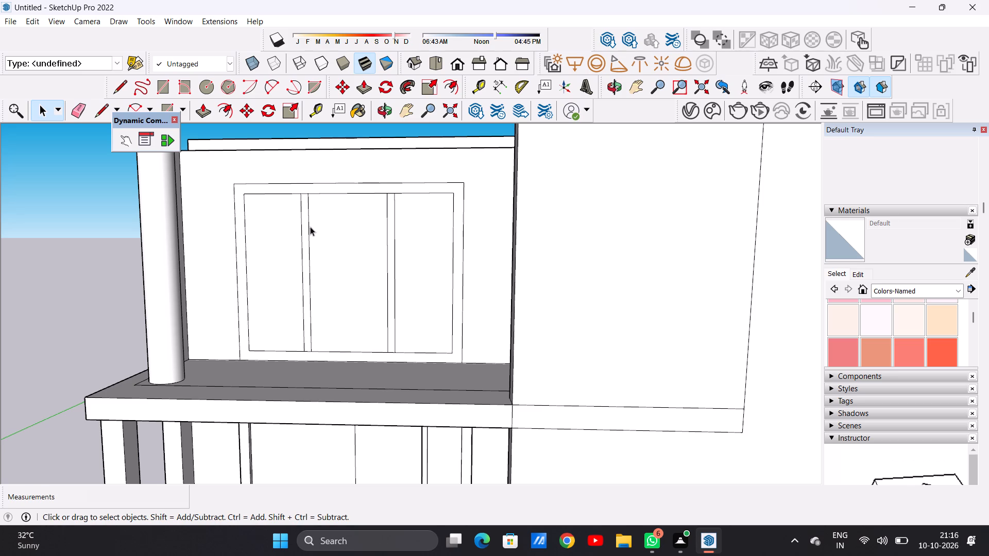
{"action": "scroll", "coordinate": [323, 279], "scroll_direction": "down", "scroll_amount": 7}
{"action": "scroll", "coordinate": [368, 318], "scroll_direction": "down", "scroll_amount": 13}
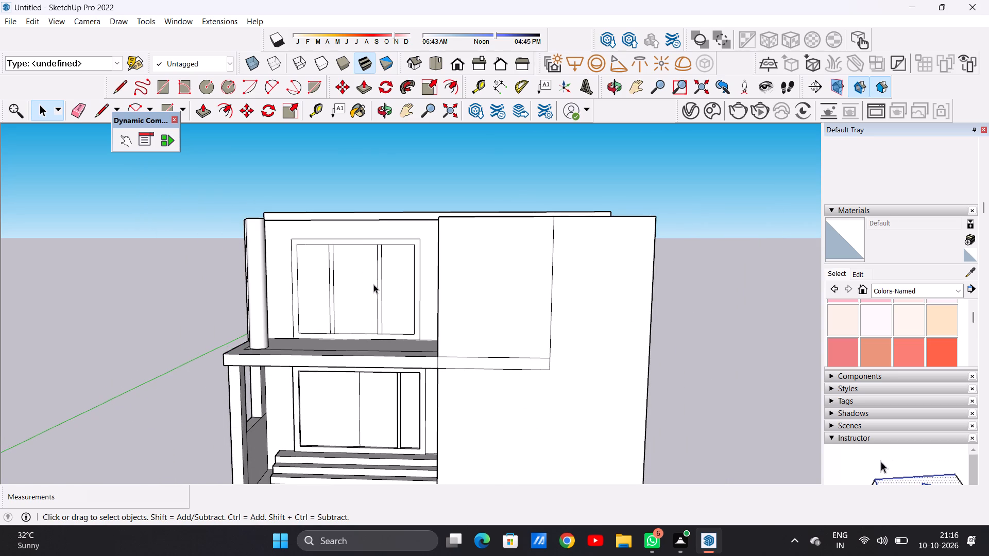
{"action": "scroll", "coordinate": [378, 267], "scroll_direction": "up", "scroll_amount": 5}
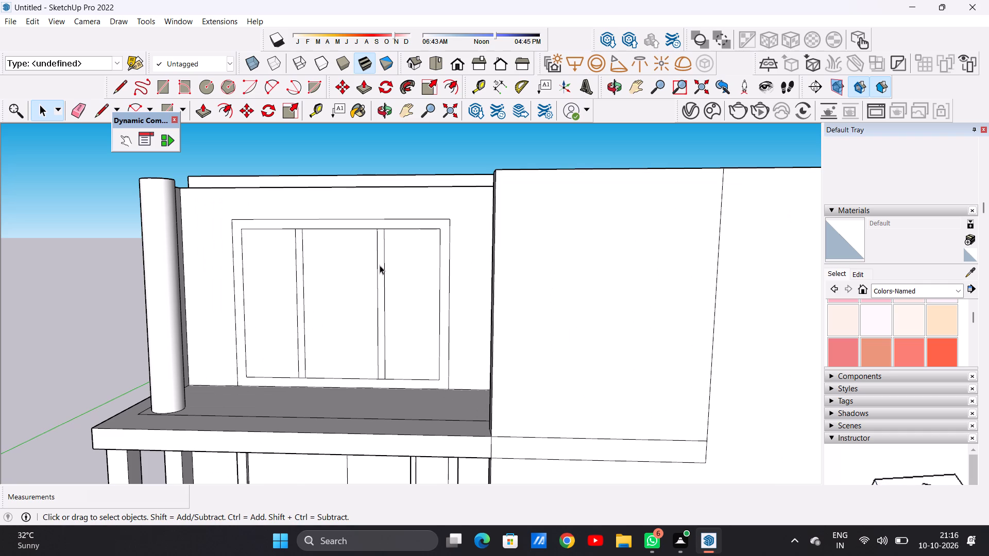
{"action": "scroll", "coordinate": [425, 316], "scroll_direction": "down", "scroll_amount": 6}
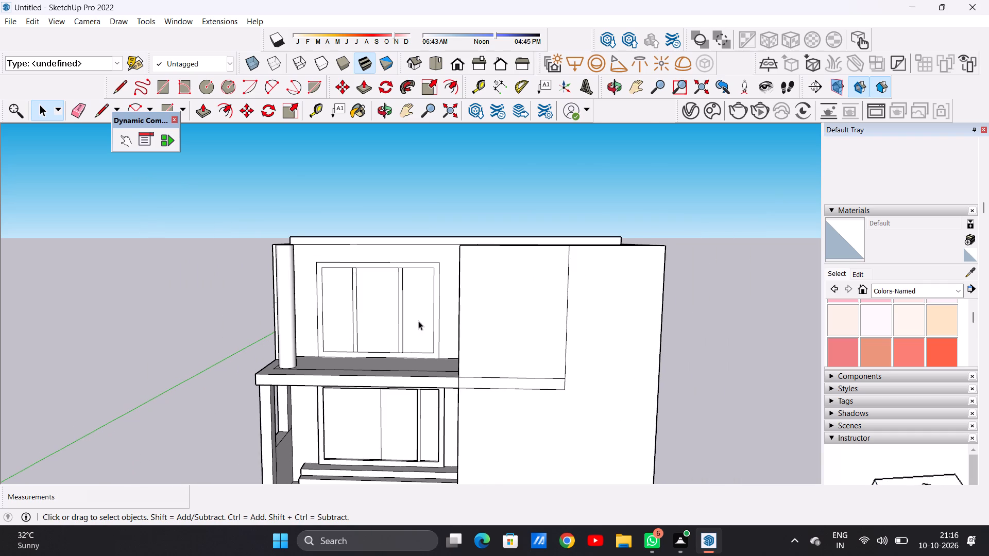
{"action": "scroll", "coordinate": [415, 294], "scroll_direction": "down", "scroll_amount": 5}
{"action": "middle_click_drag", "start_coordinate": [474, 277], "coordinate": [408, 418]}
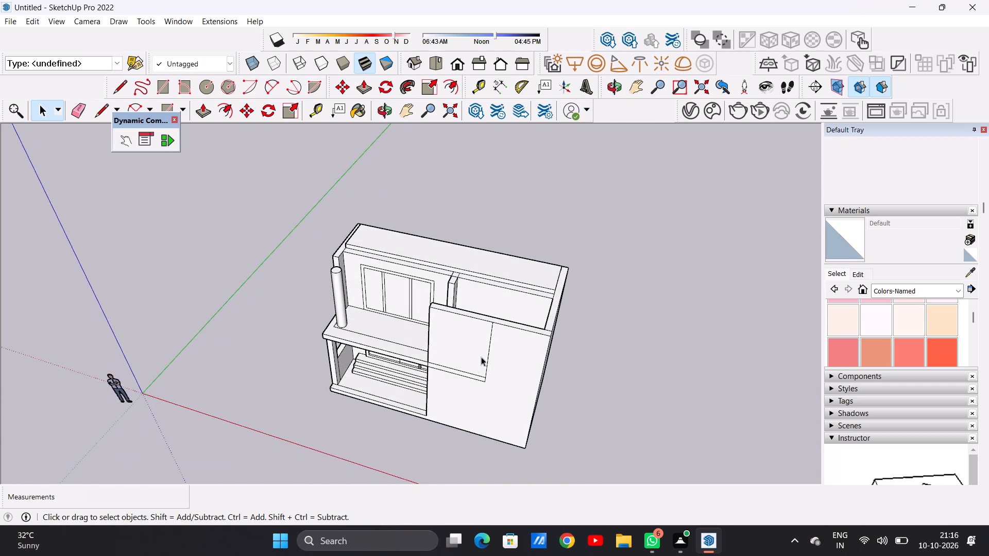
Push/Pull the roof slab's front edge about 6' 4" forward over the upper balcony to the front wall.
{"action": "scroll", "coordinate": [491, 324], "scroll_direction": "up", "scroll_amount": 8}
{"action": "middle_click_drag", "start_coordinate": [472, 297], "coordinate": [409, 270]}
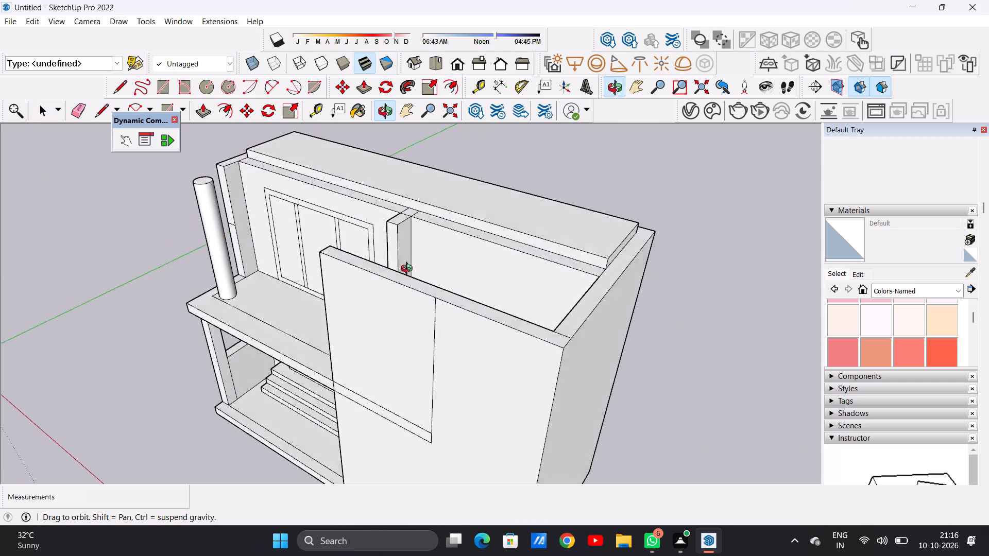
{"action": "middle_click_drag", "start_coordinate": [409, 270], "coordinate": [533, 241]}
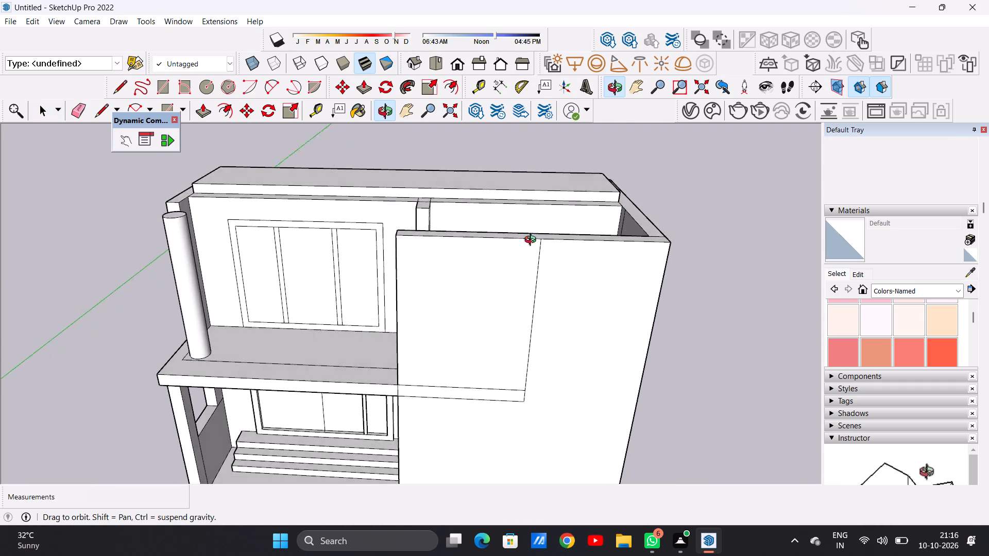
{"action": "middle_click_drag", "start_coordinate": [533, 241], "coordinate": [519, 275]}
{"action": "scroll", "coordinate": [508, 254], "scroll_direction": "down", "scroll_amount": 6}
{"action": "middle_click_drag", "start_coordinate": [527, 264], "coordinate": [465, 323]}
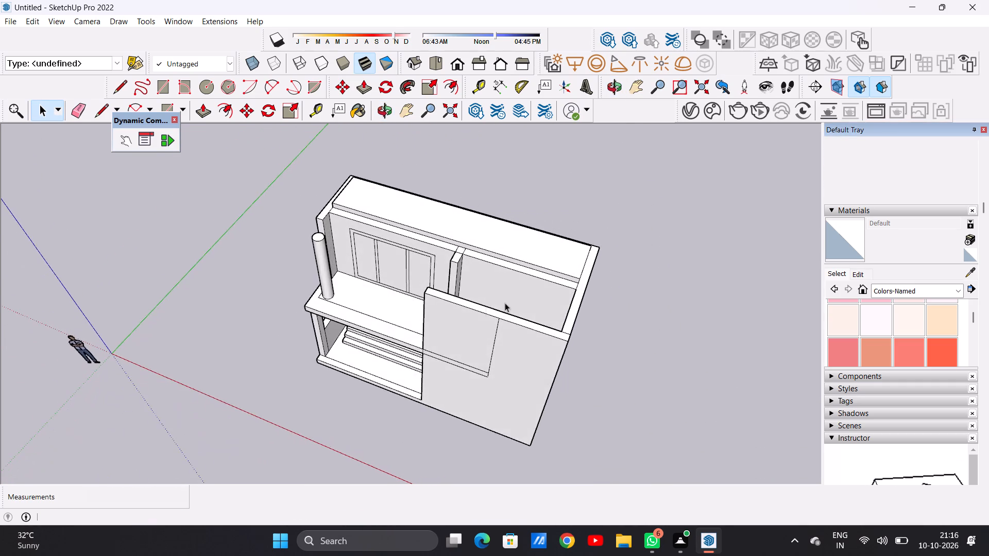
{"action": "scroll", "coordinate": [554, 292], "scroll_direction": "up", "scroll_amount": 6}
{"action": "key", "text": "p"}
{"action": "middle_click_drag", "start_coordinate": [582, 282], "coordinate": [567, 253]}
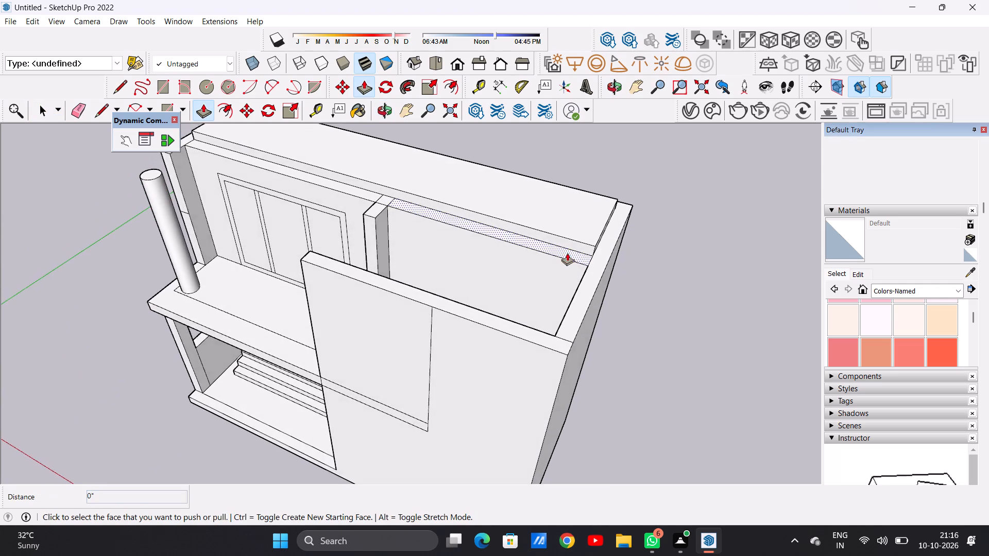
{"action": "scroll", "coordinate": [571, 253], "scroll_direction": "up", "scroll_amount": 4}
{"action": "scroll", "coordinate": [576, 251], "scroll_direction": "down", "scroll_amount": 1}
{"action": "scroll", "coordinate": [579, 247], "scroll_direction": "up", "scroll_amount": 1}
{"action": "left_click", "coordinate": [585, 243]}
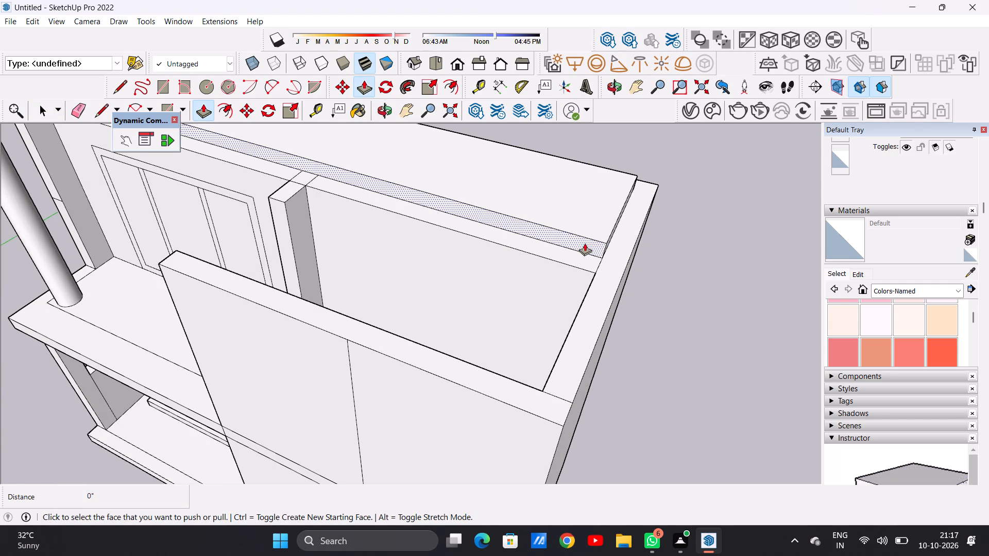
{"action": "scroll", "coordinate": [541, 292], "scroll_direction": "down", "scroll_amount": 8}
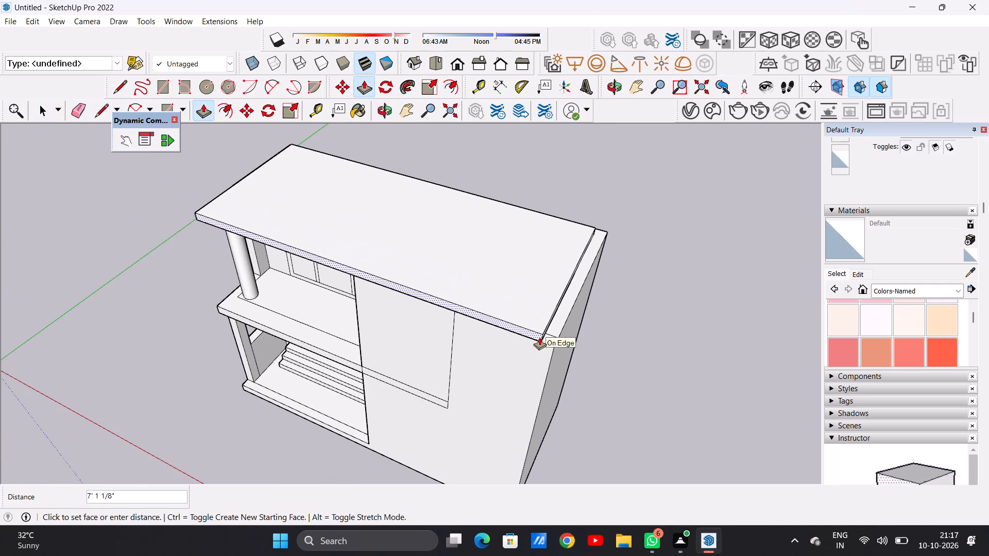
{"action": "scroll", "coordinate": [540, 336], "scroll_direction": "up", "scroll_amount": 6}
{"action": "scroll", "coordinate": [540, 336], "scroll_direction": "down", "scroll_amount": 1}
{"action": "scroll", "coordinate": [540, 336], "scroll_direction": "up", "scroll_amount": 5}
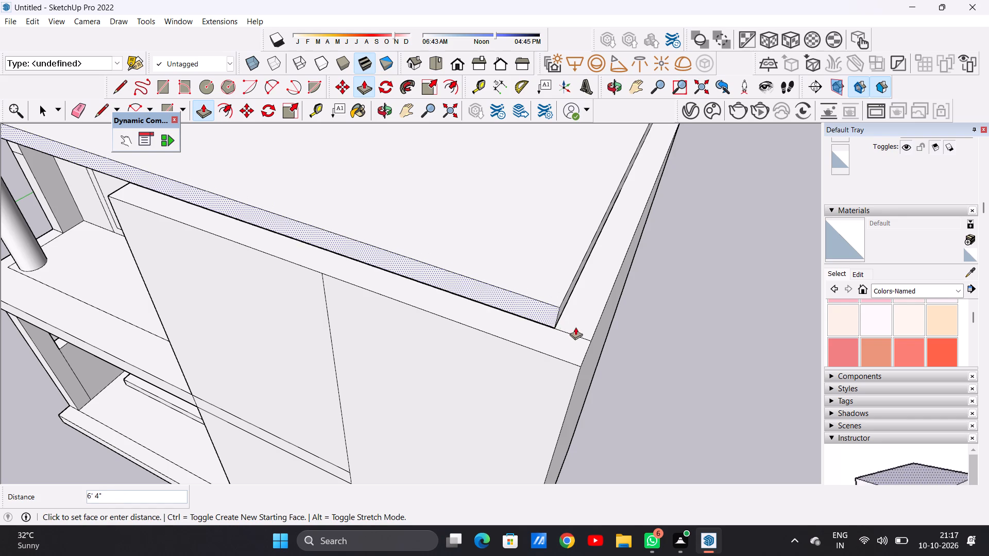
{"action": "left_click", "coordinate": [591, 339]}
{"action": "key", "text": "space"}
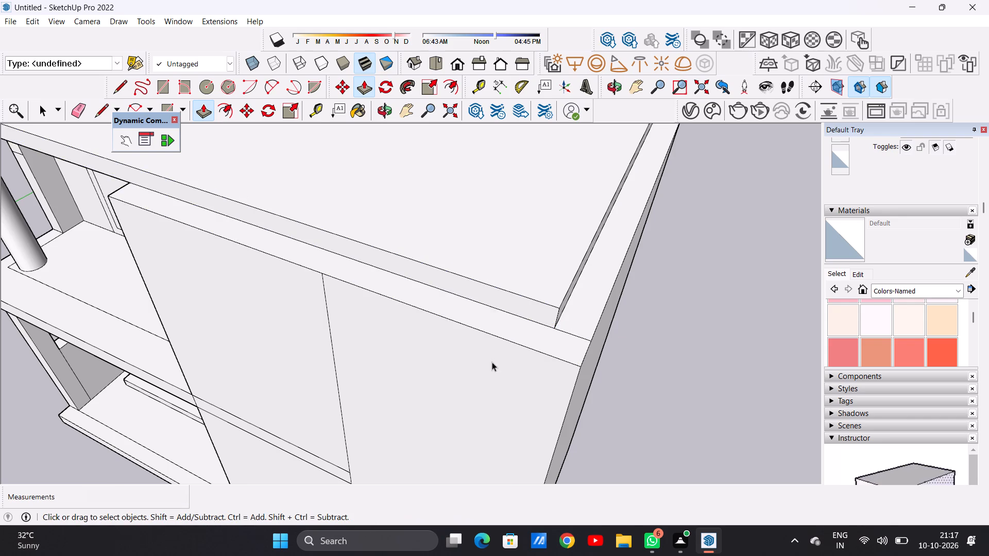
Draw a horizontal line about 7' 4" long across the front wall's upper panel, just below the roof, ending at the vertical line.
{"action": "scroll", "coordinate": [491, 369], "scroll_direction": "down", "scroll_amount": 10}
{"action": "middle_click_drag", "start_coordinate": [490, 369], "coordinate": [551, 270]}
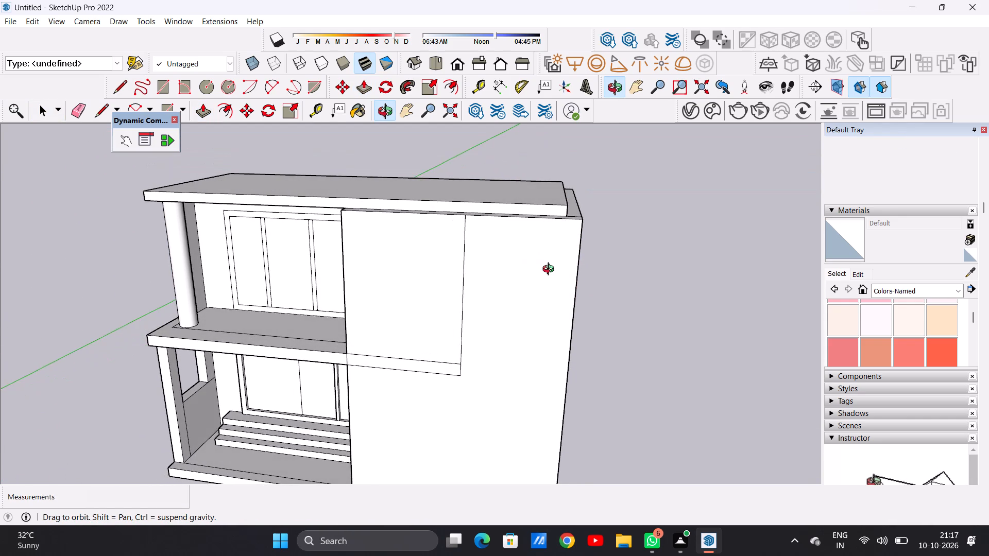
{"action": "middle_click_drag", "start_coordinate": [551, 270], "coordinate": [588, 251]}
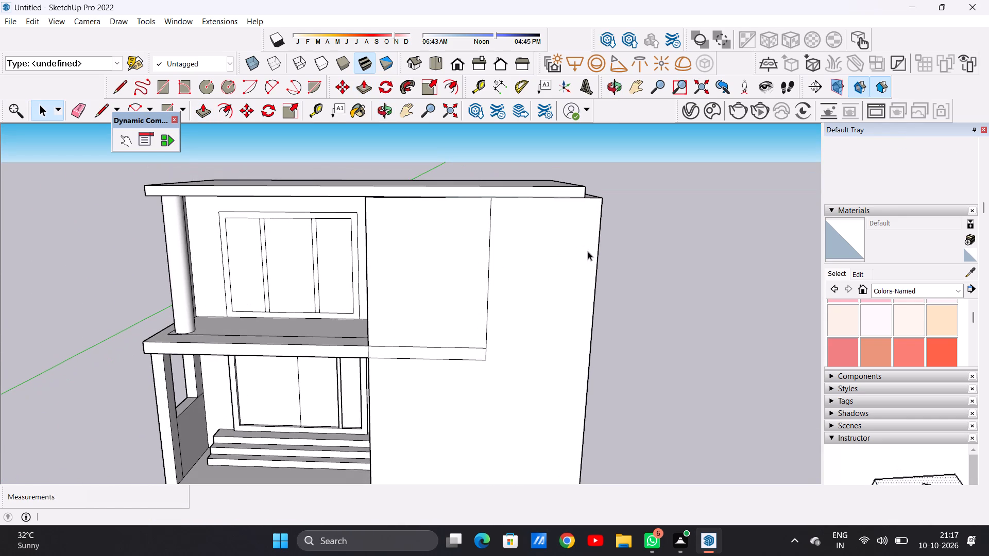
{"action": "middle_click_drag", "start_coordinate": [362, 228], "coordinate": [537, 288]}
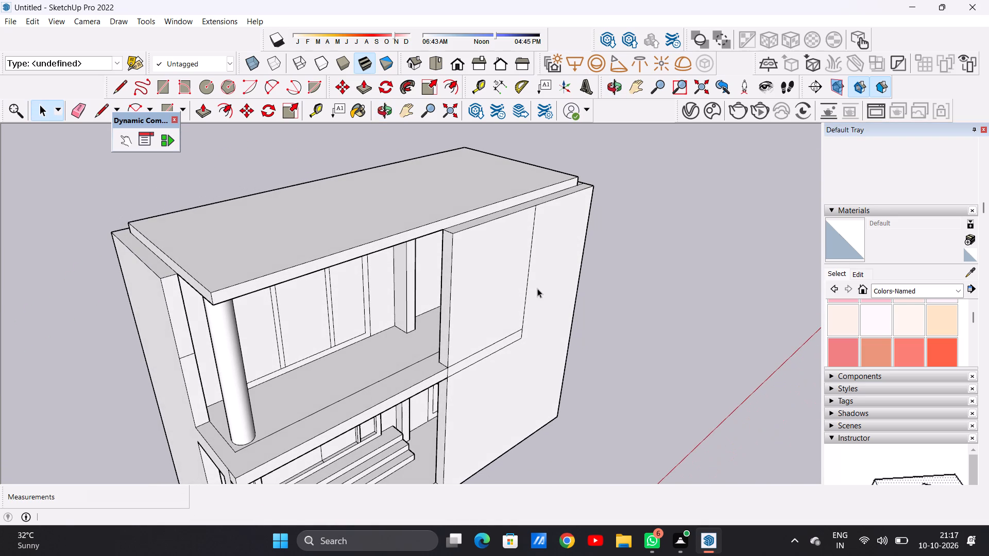
{"action": "middle_click_drag", "start_coordinate": [522, 275], "coordinate": [395, 292]}
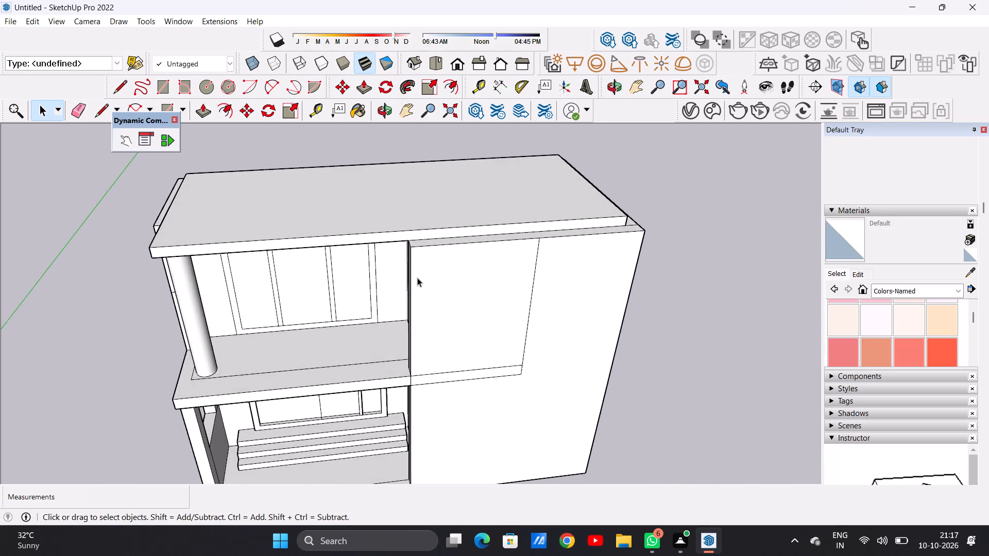
{"action": "scroll", "coordinate": [419, 277], "scroll_direction": "down", "scroll_amount": 4}
{"action": "middle_click_drag", "start_coordinate": [486, 282], "coordinate": [408, 272]}
{"action": "middle_click_drag", "start_coordinate": [411, 272], "coordinate": [413, 204]}
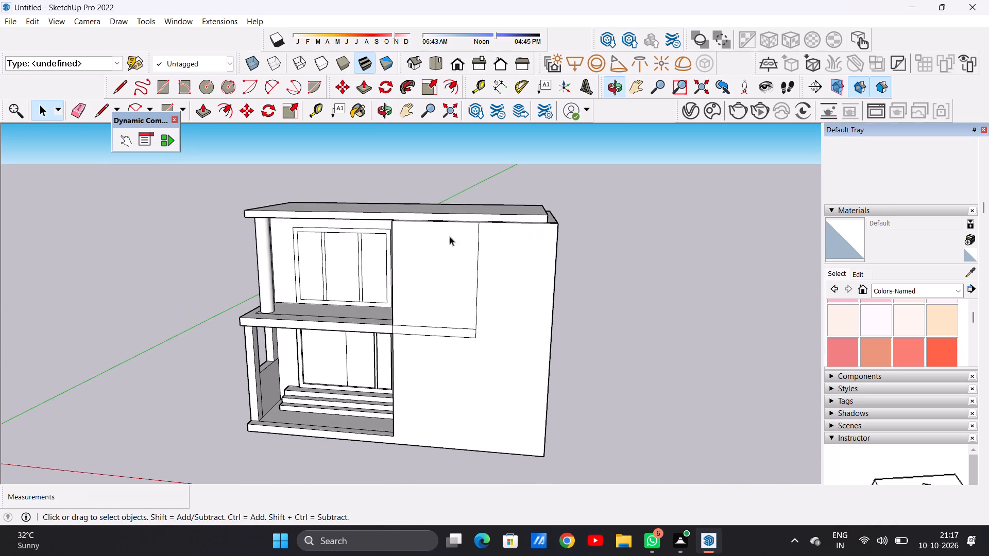
{"action": "scroll", "coordinate": [482, 257], "scroll_direction": "up", "scroll_amount": 5}
{"action": "key", "text": "l"}
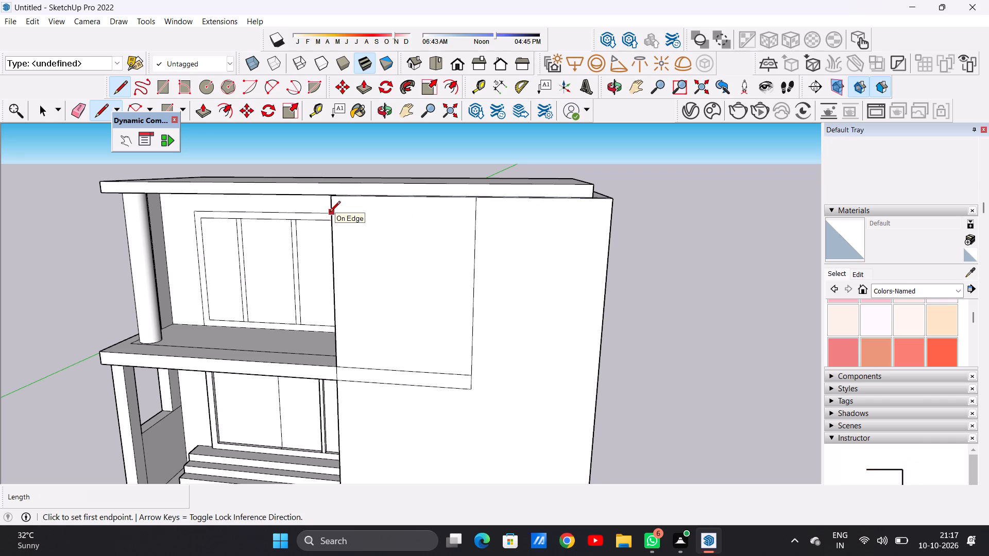
{"action": "left_click", "coordinate": [330, 213]}
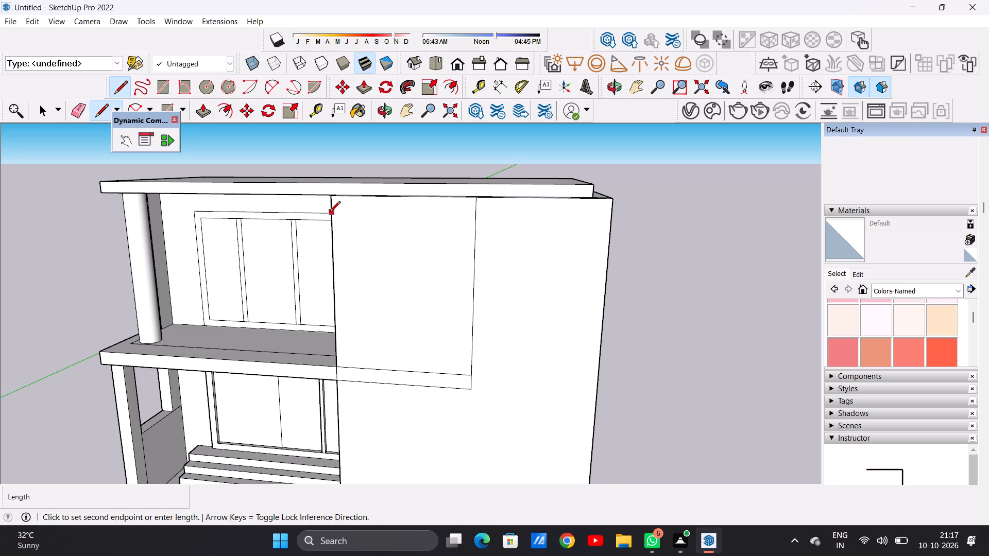
{"action": "left_click", "coordinate": [473, 213]}
{"action": "key", "text": "space"}
Examine the extended roof, upper balcony opening and front wall panel from several angles.
{"action": "middle_click_drag", "start_coordinate": [528, 270], "coordinate": [419, 279]}
{"action": "scroll", "coordinate": [483, 270], "scroll_direction": "down", "scroll_amount": 2}
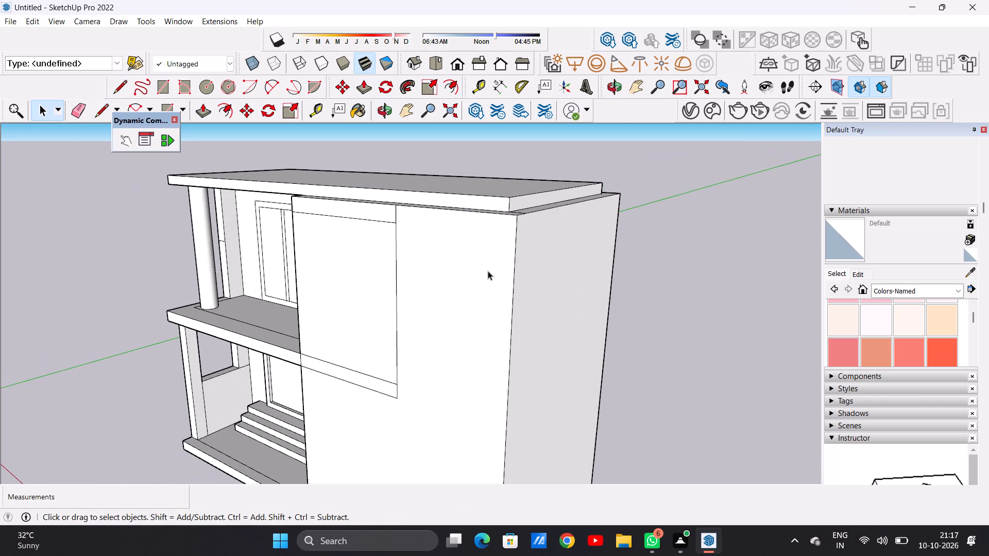
{"action": "scroll", "coordinate": [488, 271], "scroll_direction": "down", "scroll_amount": 6}
{"action": "middle_click_drag", "start_coordinate": [344, 259], "coordinate": [675, 250]}
{"action": "scroll", "coordinate": [499, 252], "scroll_direction": "up", "scroll_amount": 7}
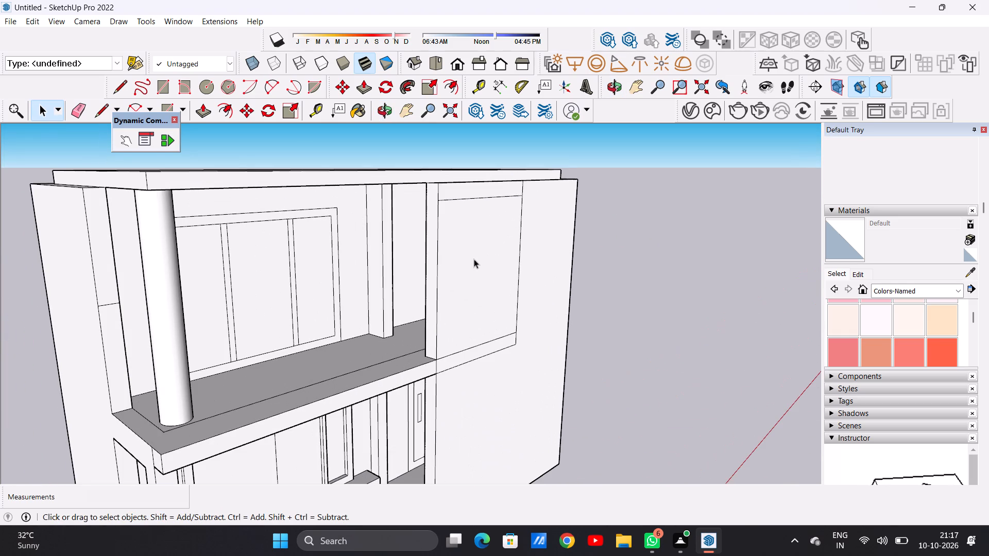
{"action": "scroll", "coordinate": [488, 255], "scroll_direction": "down", "scroll_amount": 5}
{"action": "middle_click_drag", "start_coordinate": [464, 245], "coordinate": [505, 269]}
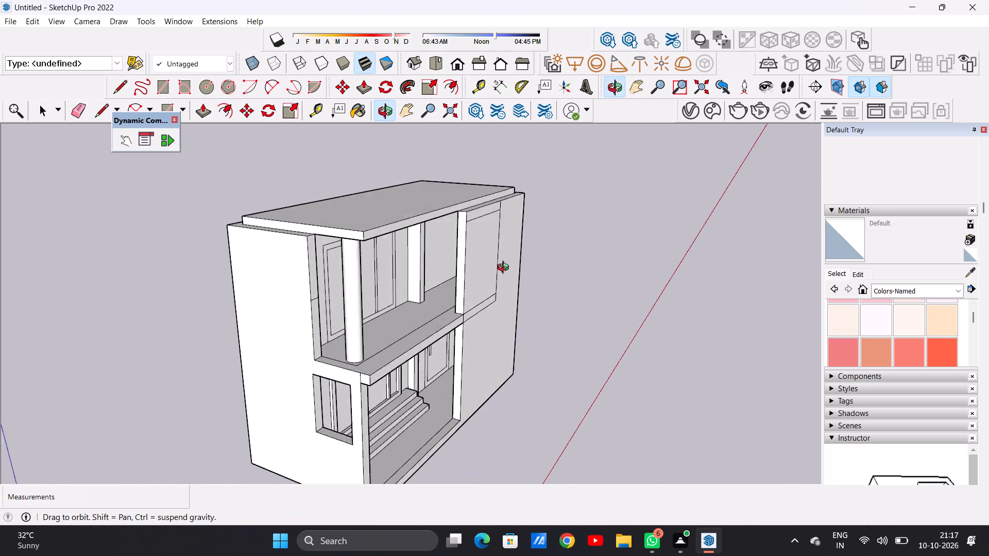
{"action": "middle_click_drag", "start_coordinate": [505, 269], "coordinate": [396, 290]}
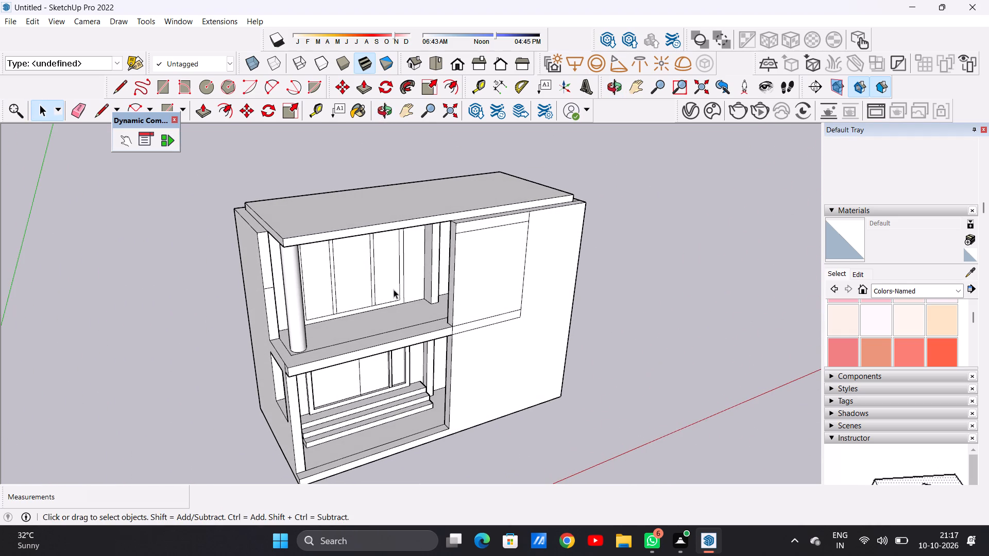
{"action": "key", "text": "space"}
{"action": "middle_click_drag", "start_coordinate": [447, 265], "coordinate": [389, 244]}
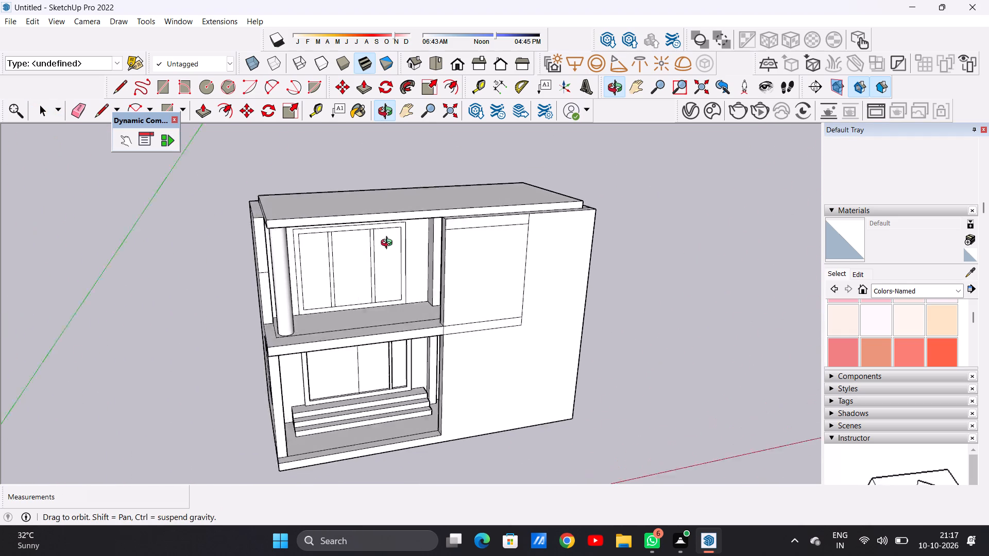
{"action": "middle_click_drag", "start_coordinate": [389, 244], "coordinate": [309, 236]}
{"action": "scroll", "coordinate": [458, 217], "scroll_direction": "up", "scroll_amount": 5}
{"action": "middle_click_drag", "start_coordinate": [520, 244], "coordinate": [341, 325]}
{"action": "scroll", "coordinate": [419, 281], "scroll_direction": "down", "scroll_amount": 6}
{"action": "scroll", "coordinate": [378, 305], "scroll_direction": "up", "scroll_amount": 6}
{"action": "middle_click_drag", "start_coordinate": [382, 305], "coordinate": [402, 294]}
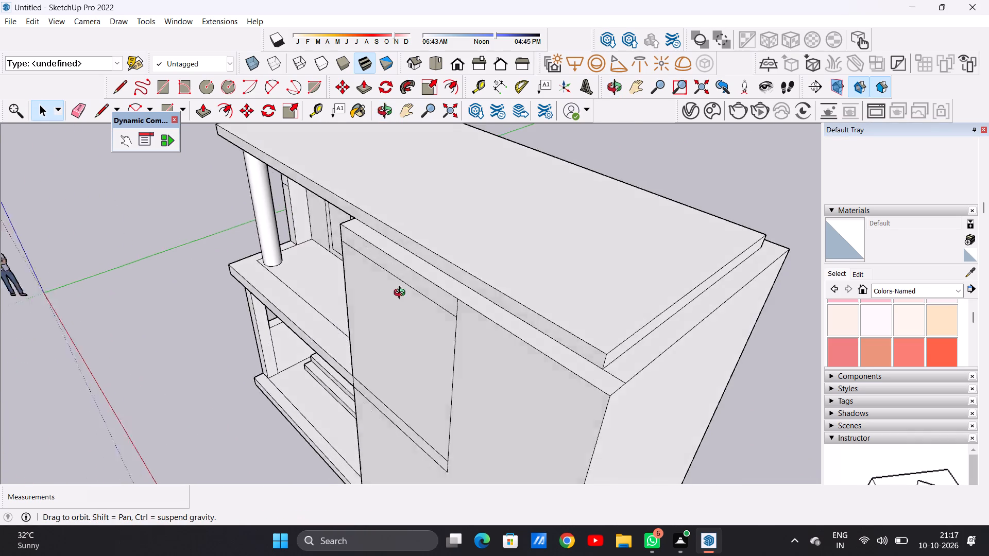
{"action": "middle_click_drag", "start_coordinate": [402, 294], "coordinate": [529, 257]}
{"action": "scroll", "coordinate": [488, 264], "scroll_direction": "down", "scroll_amount": 3}
{"action": "middle_click_drag", "start_coordinate": [425, 271], "coordinate": [569, 240]}
{"action": "scroll", "coordinate": [562, 258], "scroll_direction": "down", "scroll_amount": 3}
{"action": "scroll", "coordinate": [504, 179], "scroll_direction": "down", "scroll_amount": 1}
{"action": "scroll", "coordinate": [507, 186], "scroll_direction": "up", "scroll_amount": 17}
{"action": "scroll", "coordinate": [508, 230], "scroll_direction": "down", "scroll_amount": 4}
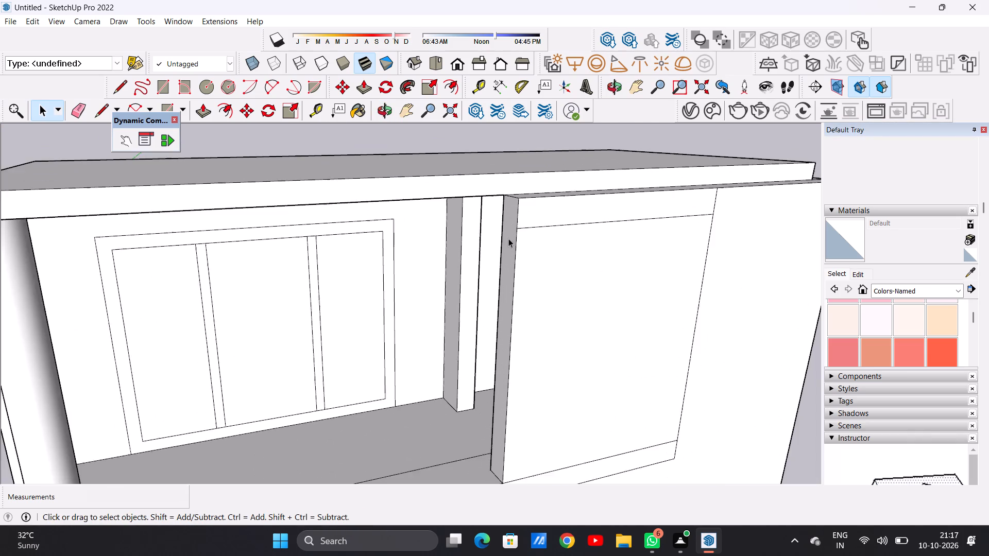
Continue the horizontal line about 9 3/4" across the front wall's narrow end face beside the balcony opening.
{"action": "scroll", "coordinate": [508, 238], "scroll_direction": "down", "scroll_amount": 1}
{"action": "middle_click_drag", "start_coordinate": [500, 252], "coordinate": [553, 237]}
{"action": "scroll", "coordinate": [528, 213], "scroll_direction": "up", "scroll_amount": 7}
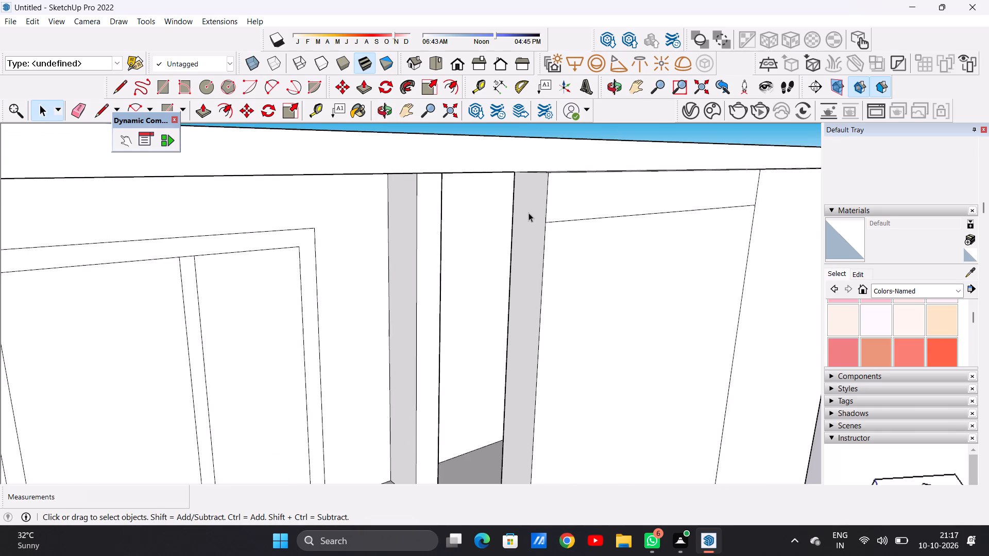
{"action": "scroll", "coordinate": [528, 213], "scroll_direction": "up", "scroll_amount": 1}
{"action": "scroll", "coordinate": [524, 222], "scroll_direction": "down", "scroll_amount": 8}
{"action": "middle_click_drag", "start_coordinate": [519, 231], "coordinate": [595, 230]}
{"action": "scroll", "coordinate": [558, 223], "scroll_direction": "up", "scroll_amount": 3}
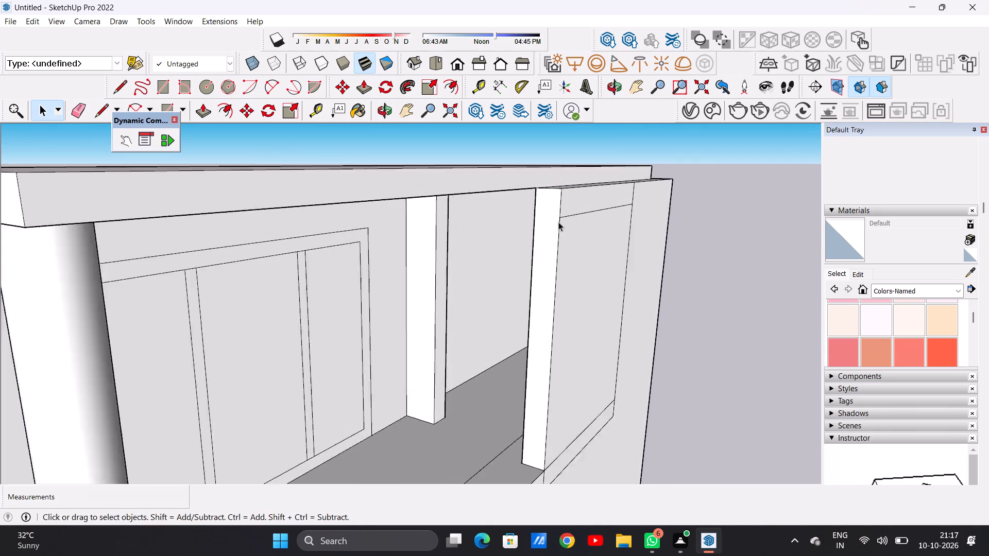
{"action": "scroll", "coordinate": [558, 222], "scroll_direction": "up", "scroll_amount": 4}
{"action": "middle_click_drag", "start_coordinate": [559, 231], "coordinate": [533, 243]}
{"action": "scroll", "coordinate": [533, 243], "scroll_direction": "up", "scroll_amount": 1}
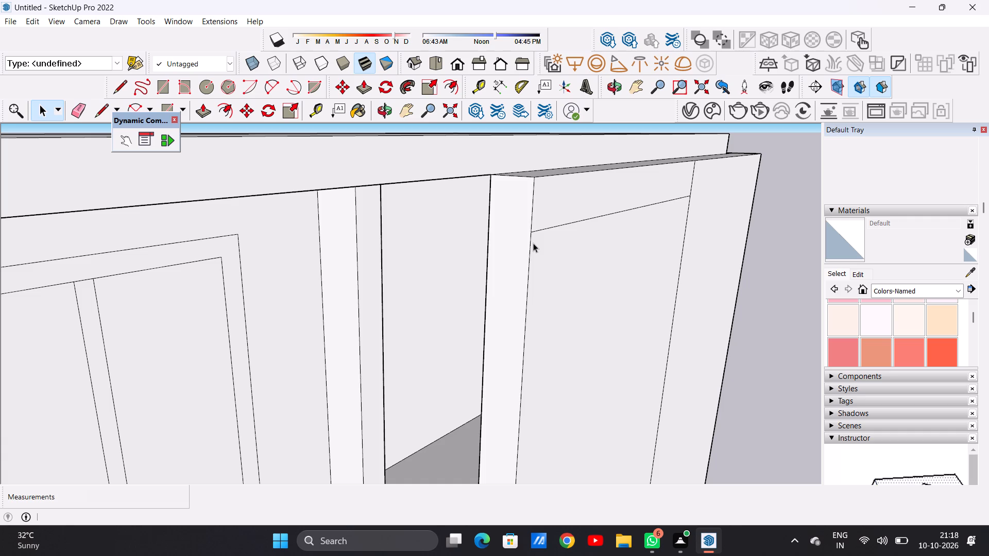
{"action": "type", "text": "OL"}
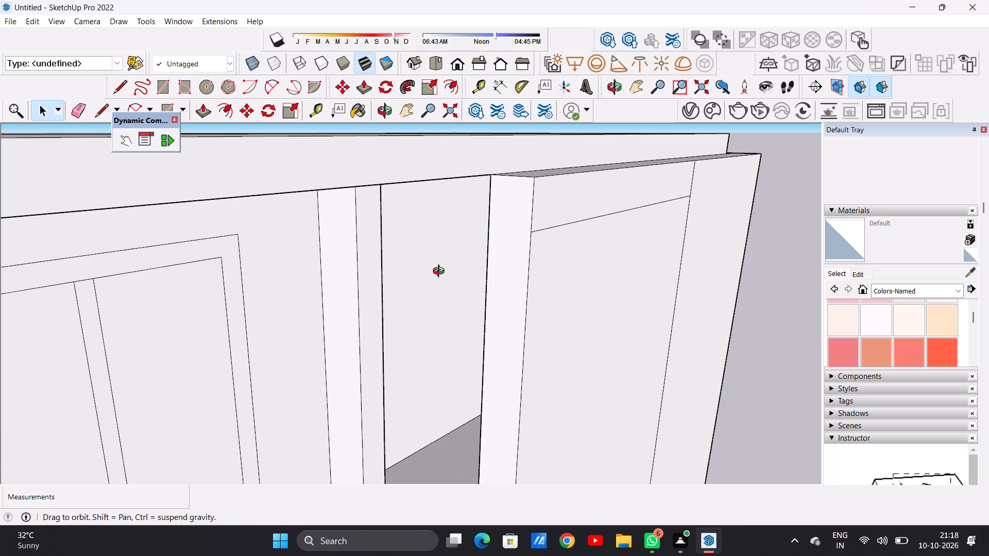
{"action": "key", "text": "space"}
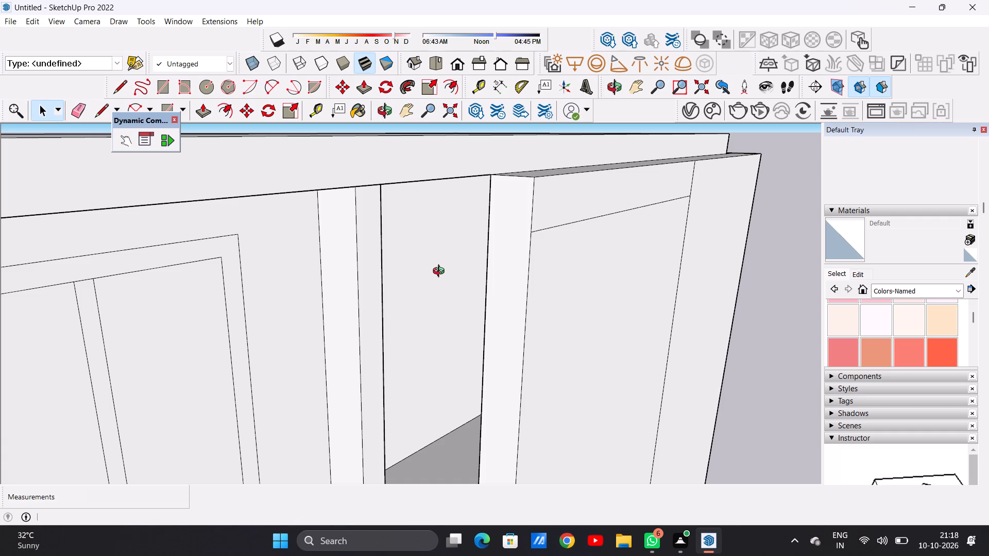
{"action": "type", "text": "L"}
{"action": "scroll", "coordinate": [527, 243], "scroll_direction": "up", "scroll_amount": 7}
{"action": "left_click", "coordinate": [531, 221]}
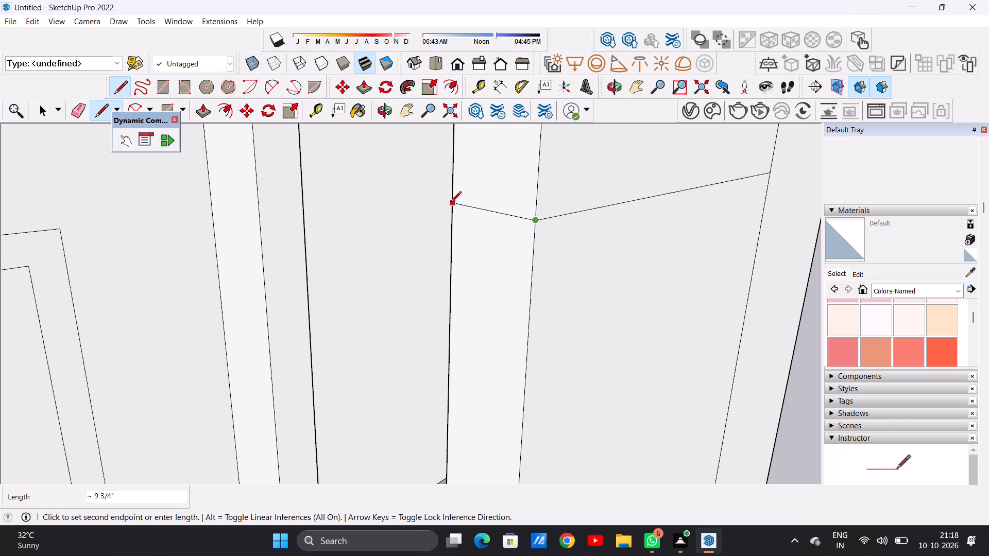
{"action": "left_click", "coordinate": [452, 207]}
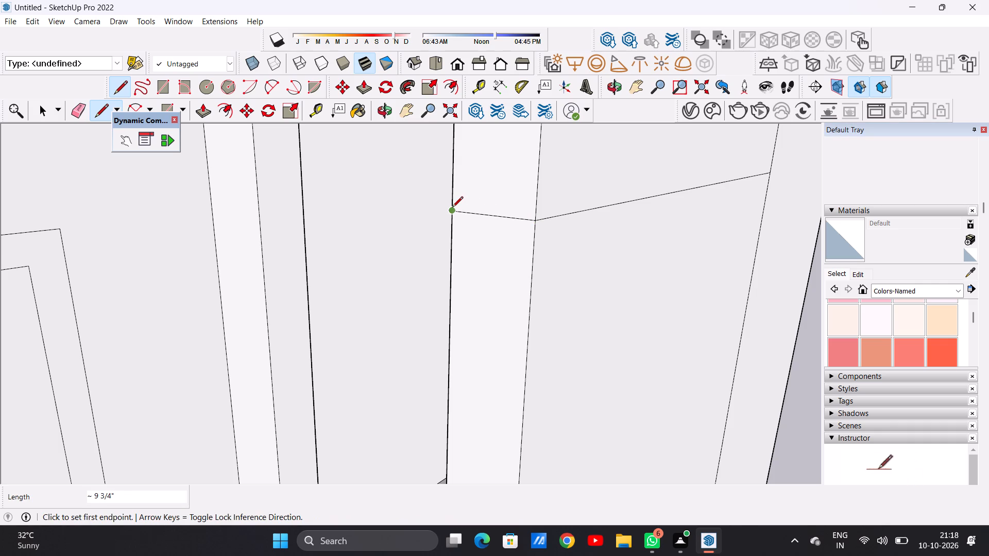
{"action": "key", "text": "space"}
Push/Pull the small face atop the front wall's end about 13' 9" along the balcony front to the roof slab's outer corner.
{"action": "scroll", "coordinate": [460, 279], "scroll_direction": "down", "scroll_amount": 12}
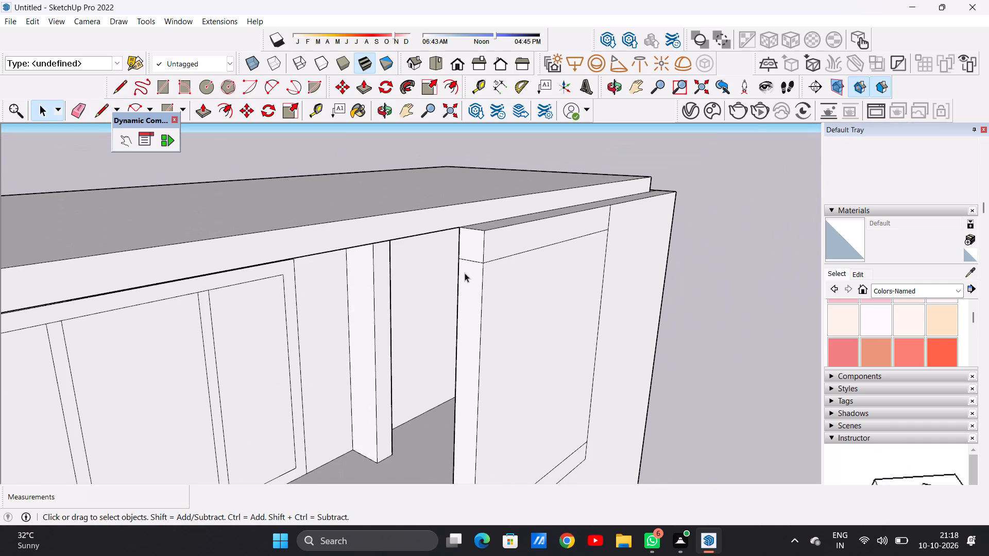
{"action": "scroll", "coordinate": [478, 248], "scroll_direction": "up", "scroll_amount": 5}
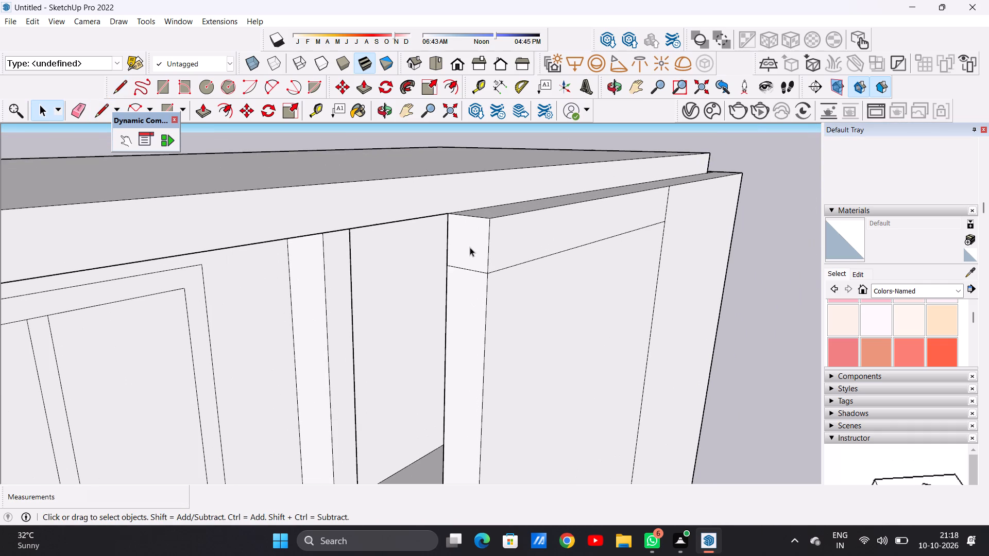
{"action": "key", "text": "p"}
{"action": "left_click", "coordinate": [475, 236]}
{"action": "scroll", "coordinate": [409, 271], "scroll_direction": "down", "scroll_amount": 6}
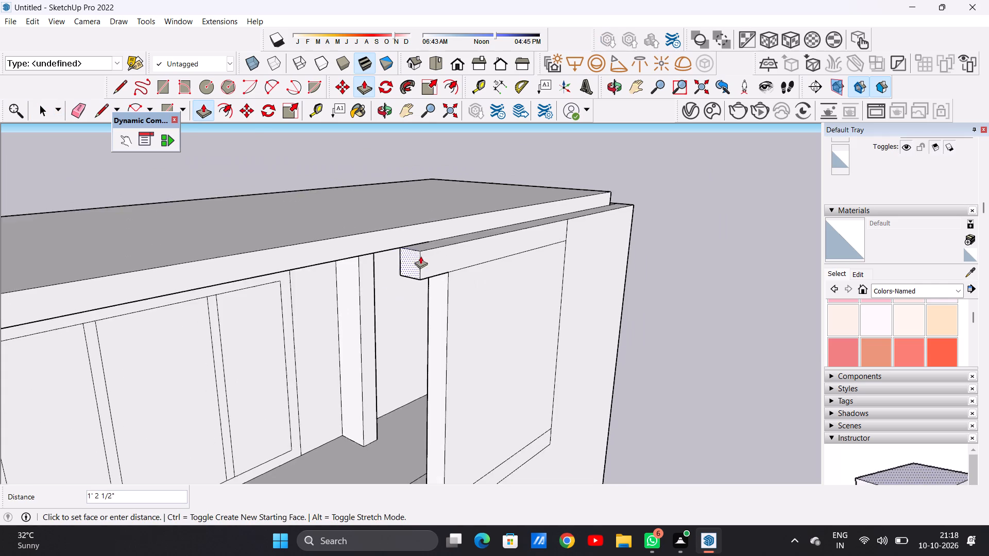
{"action": "scroll", "coordinate": [420, 256], "scroll_direction": "down", "scroll_amount": 7}
{"action": "scroll", "coordinate": [364, 289], "scroll_direction": "down", "scroll_amount": 6}
{"action": "middle_click_drag", "start_coordinate": [354, 293], "coordinate": [289, 292]}
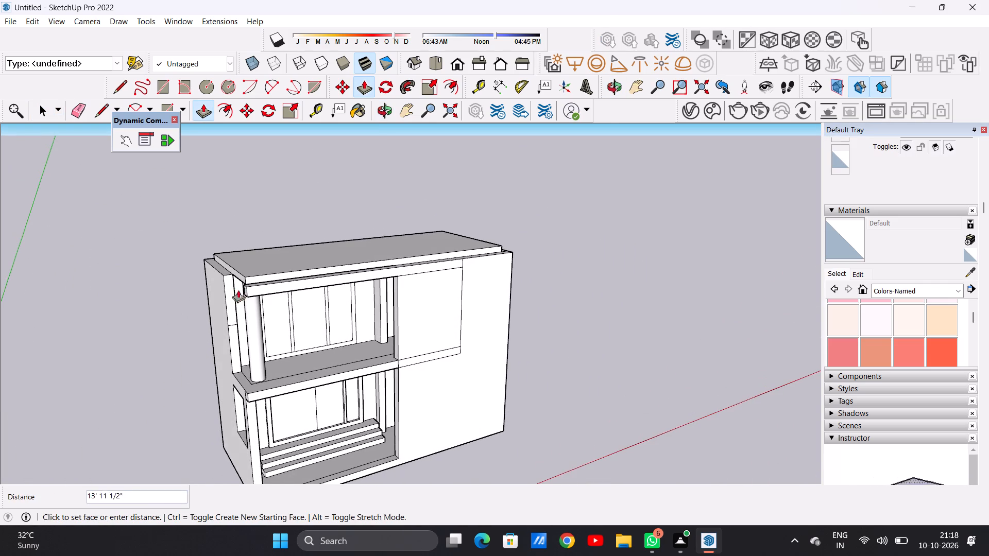
{"action": "scroll", "coordinate": [220, 289], "scroll_direction": "up", "scroll_amount": 7}
{"action": "scroll", "coordinate": [257, 291], "scroll_direction": "down", "scroll_amount": 1}
{"action": "scroll", "coordinate": [255, 291], "scroll_direction": "up", "scroll_amount": 3}
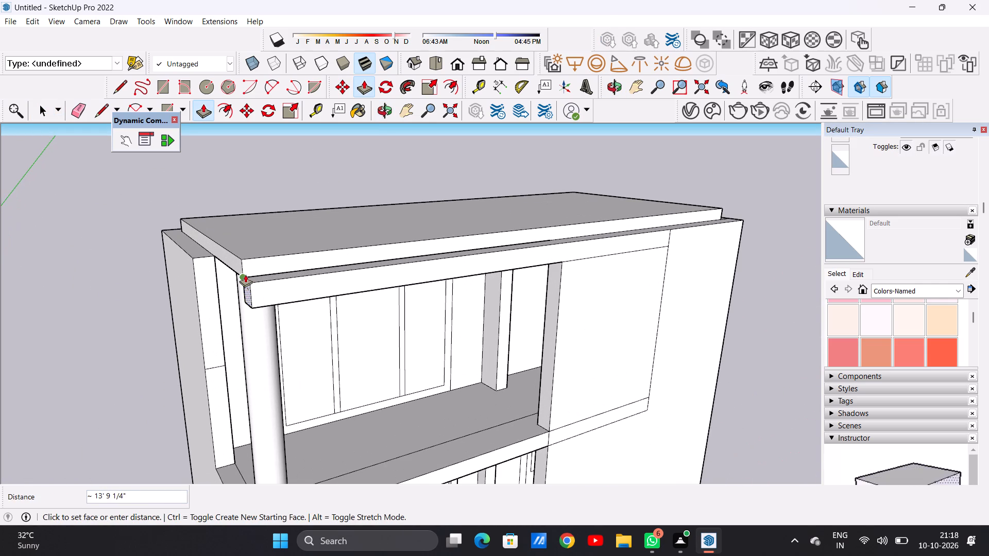
{"action": "left_click", "coordinate": [245, 274]}
{"action": "key", "text": "space"}
{"action": "scroll", "coordinate": [391, 278], "scroll_direction": "down", "scroll_amount": 2}
{"action": "scroll", "coordinate": [391, 278], "scroll_direction": "up", "scroll_amount": 1}
{"action": "scroll", "coordinate": [391, 278], "scroll_direction": "down", "scroll_amount": 5}
{"action": "middle_click_drag", "start_coordinate": [460, 332], "coordinate": [373, 326]}
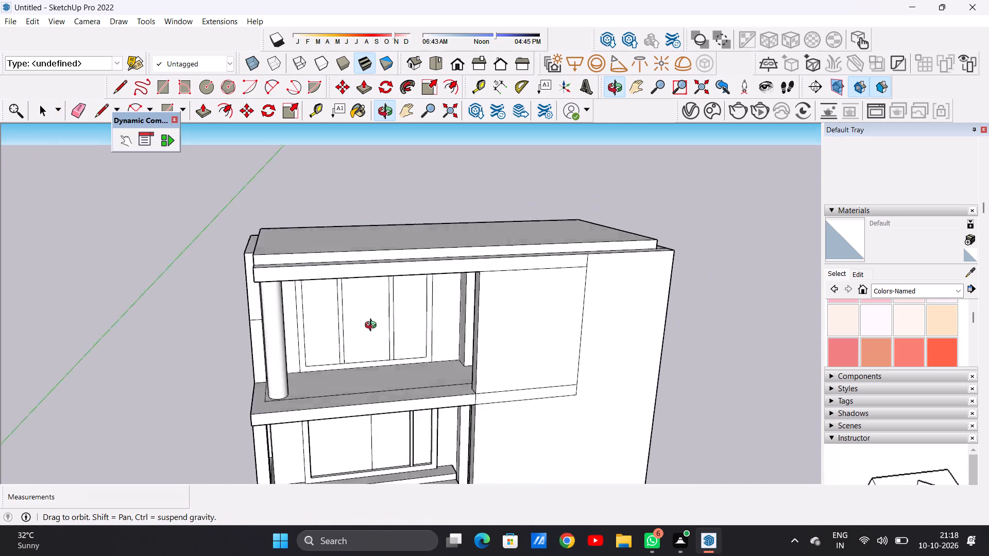
Examine the roof edge, upper balcony and the front wall's upper panel from the front.
{"action": "middle_click_drag", "start_coordinate": [373, 326], "coordinate": [353, 320]}
{"action": "scroll", "coordinate": [369, 341], "scroll_direction": "down", "scroll_amount": 5}
{"action": "scroll", "coordinate": [429, 306], "scroll_direction": "up", "scroll_amount": 2}
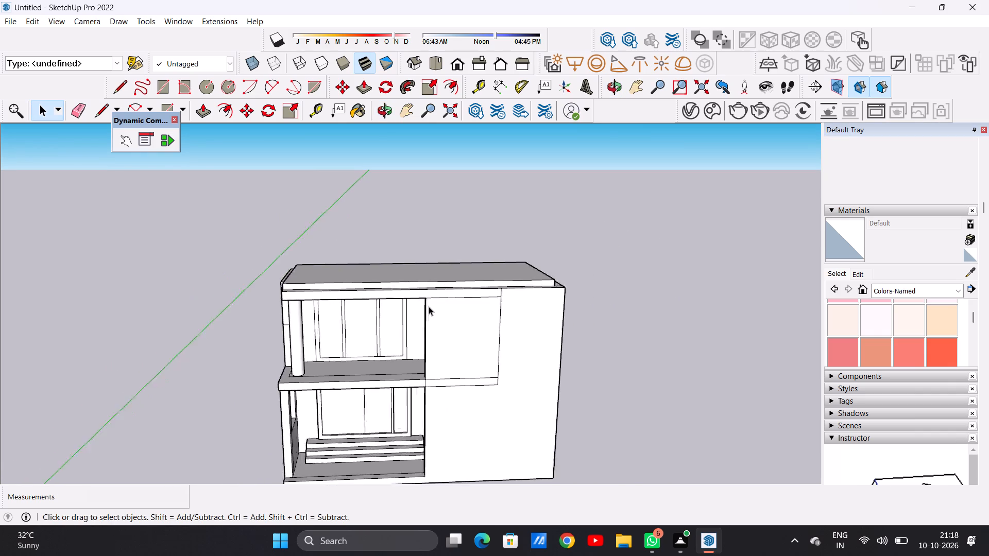
{"action": "scroll", "coordinate": [429, 306], "scroll_direction": "up", "scroll_amount": 4}
{"action": "middle_click_drag", "start_coordinate": [446, 339], "coordinate": [440, 305]}
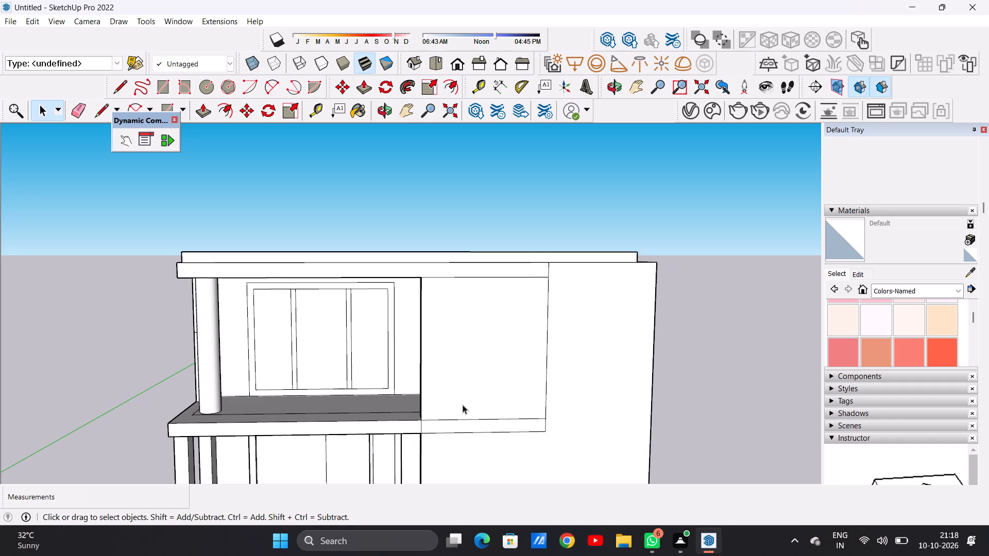
{"action": "middle_click_drag", "start_coordinate": [452, 420], "coordinate": [448, 403]}
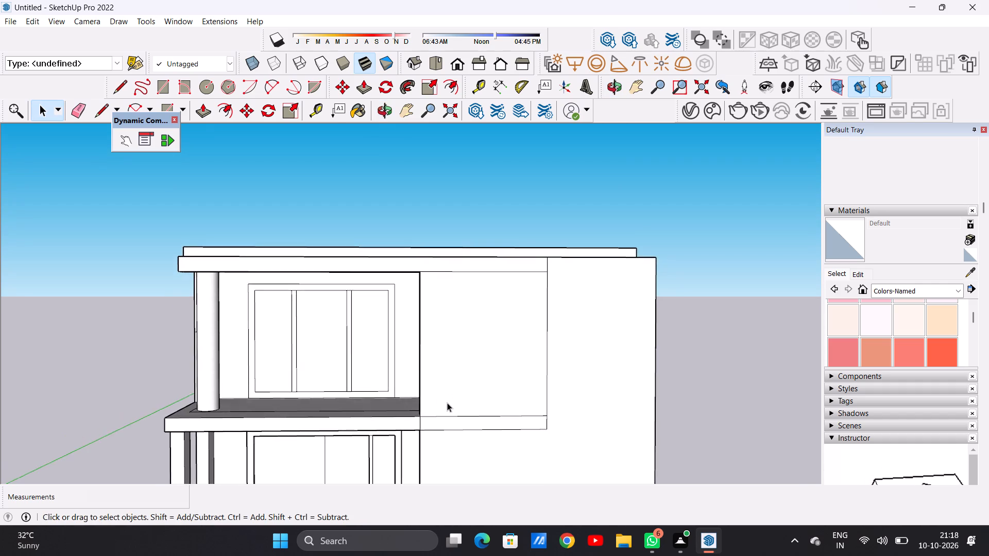
{"action": "scroll", "coordinate": [449, 403], "scroll_direction": "down", "scroll_amount": 3}
{"action": "scroll", "coordinate": [466, 394], "scroll_direction": "up", "scroll_amount": 2}
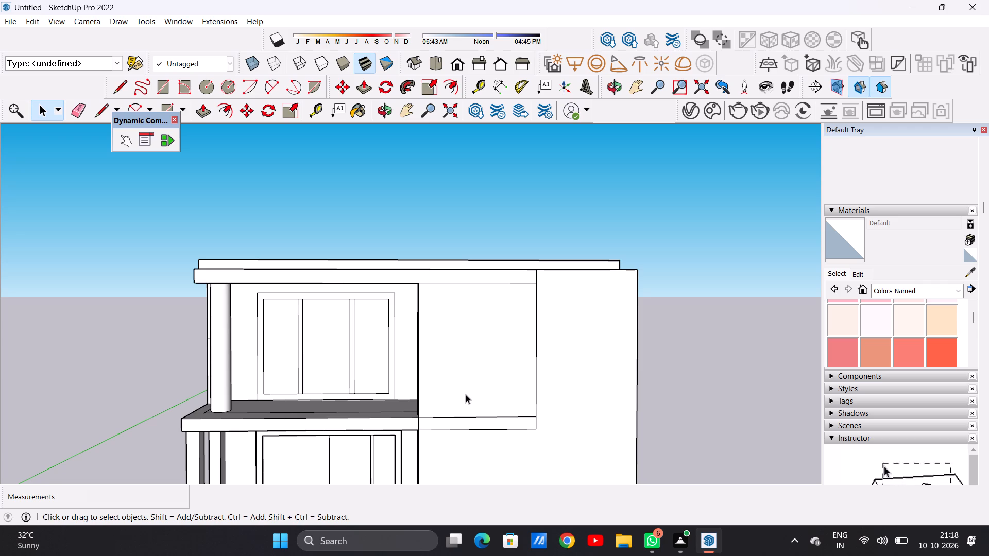
{"action": "key", "text": "r"}
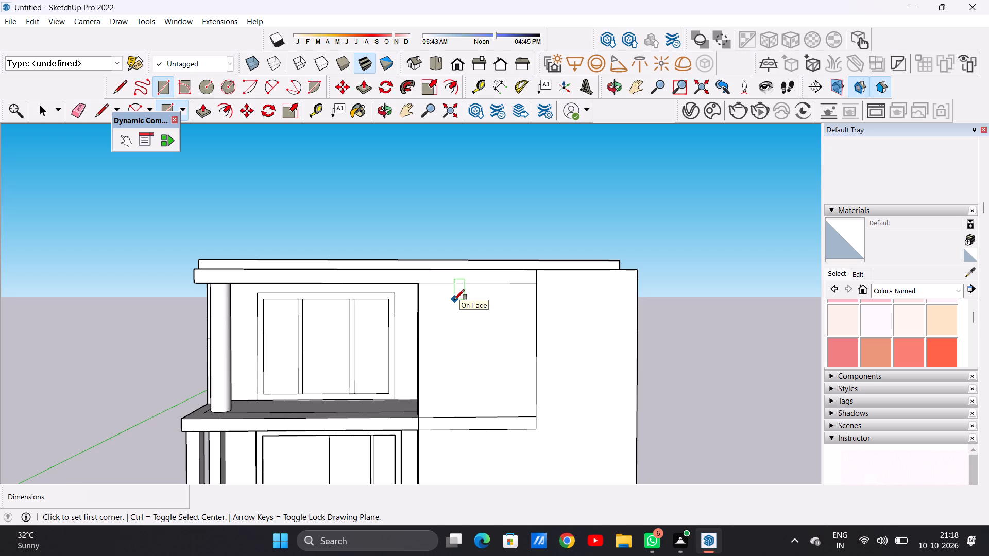
{"action": "key", "text": "space"}
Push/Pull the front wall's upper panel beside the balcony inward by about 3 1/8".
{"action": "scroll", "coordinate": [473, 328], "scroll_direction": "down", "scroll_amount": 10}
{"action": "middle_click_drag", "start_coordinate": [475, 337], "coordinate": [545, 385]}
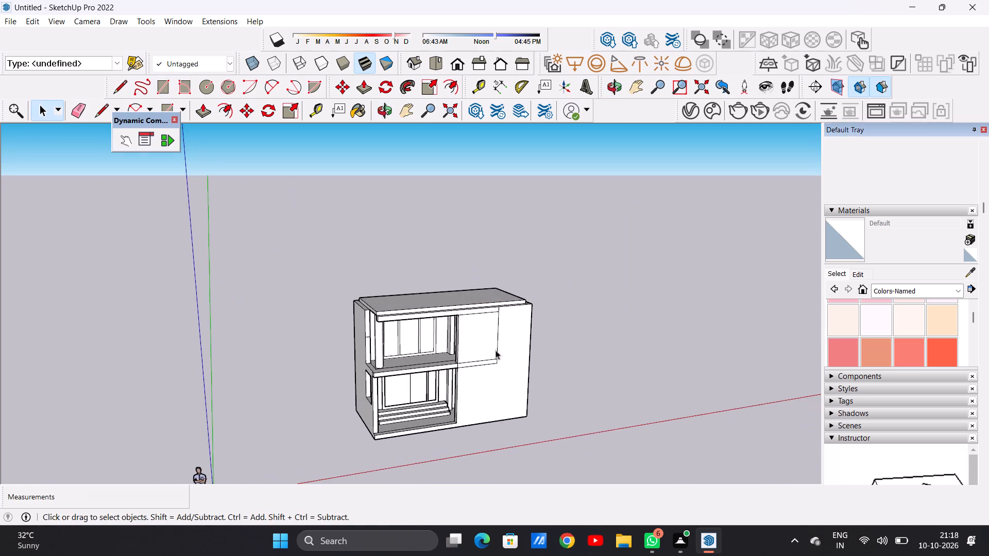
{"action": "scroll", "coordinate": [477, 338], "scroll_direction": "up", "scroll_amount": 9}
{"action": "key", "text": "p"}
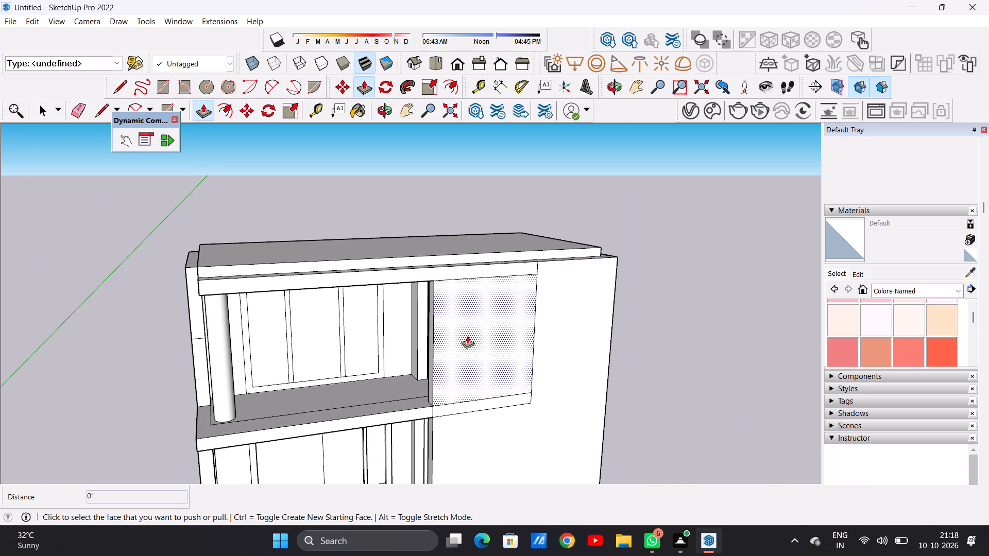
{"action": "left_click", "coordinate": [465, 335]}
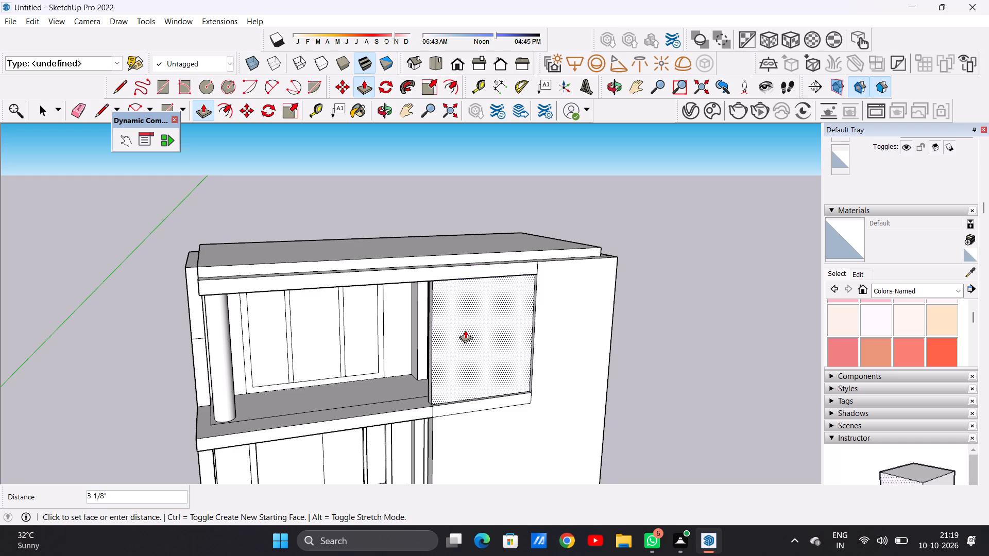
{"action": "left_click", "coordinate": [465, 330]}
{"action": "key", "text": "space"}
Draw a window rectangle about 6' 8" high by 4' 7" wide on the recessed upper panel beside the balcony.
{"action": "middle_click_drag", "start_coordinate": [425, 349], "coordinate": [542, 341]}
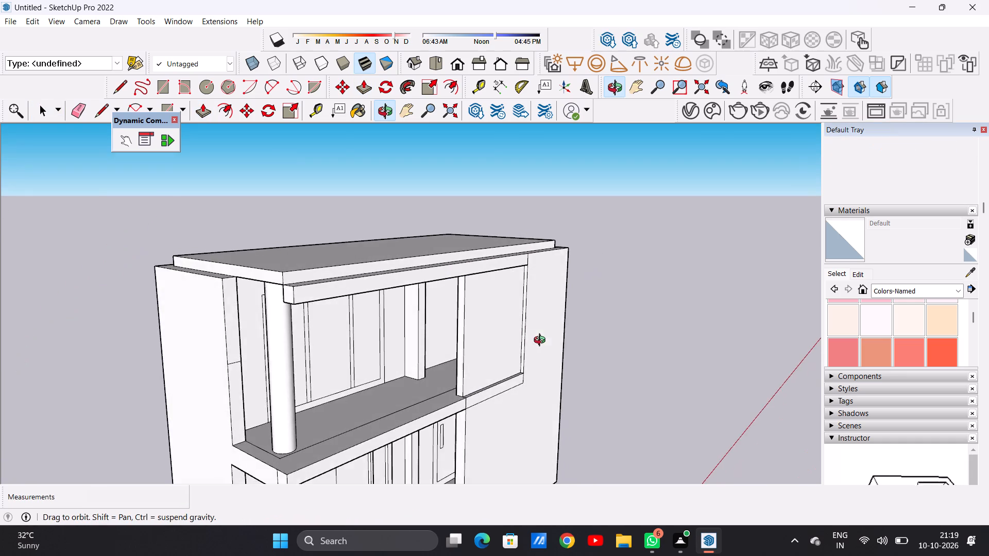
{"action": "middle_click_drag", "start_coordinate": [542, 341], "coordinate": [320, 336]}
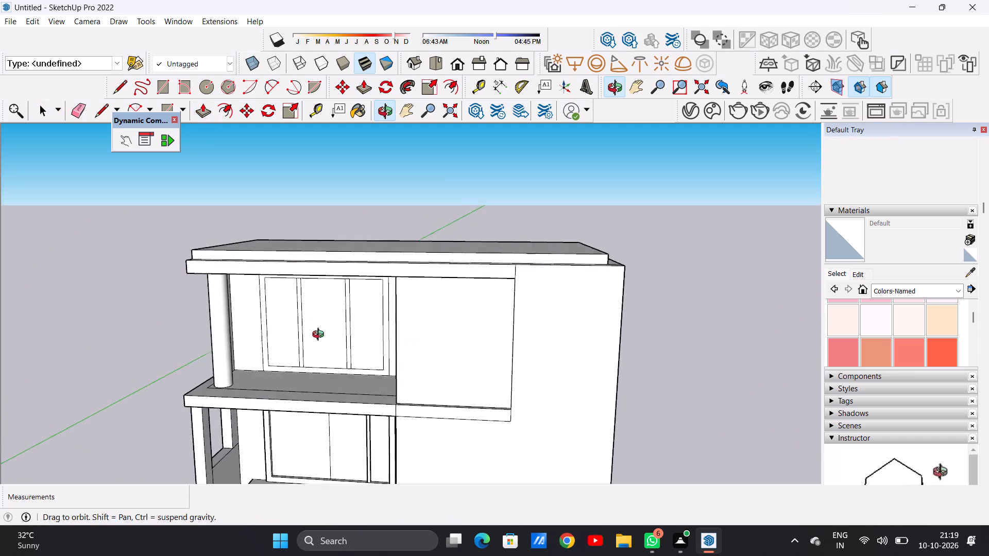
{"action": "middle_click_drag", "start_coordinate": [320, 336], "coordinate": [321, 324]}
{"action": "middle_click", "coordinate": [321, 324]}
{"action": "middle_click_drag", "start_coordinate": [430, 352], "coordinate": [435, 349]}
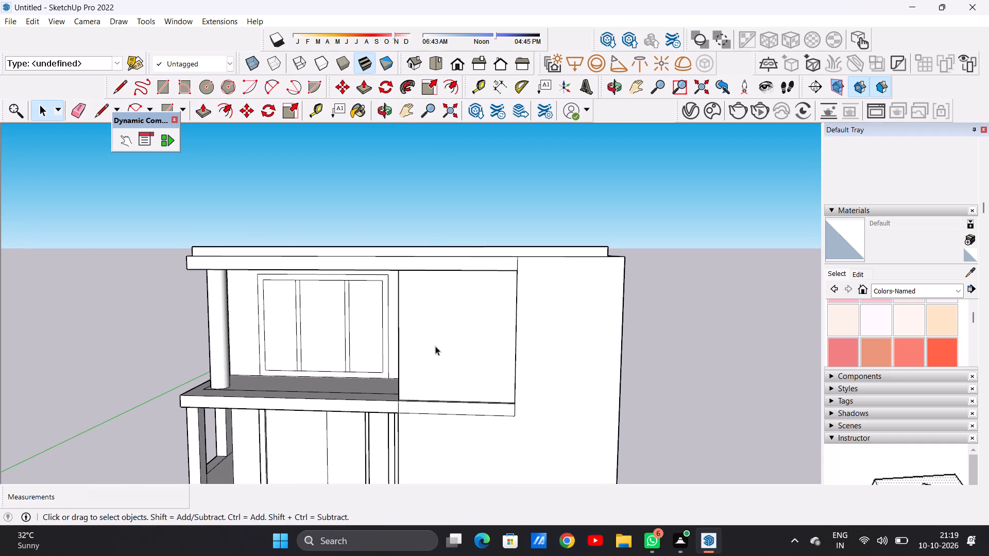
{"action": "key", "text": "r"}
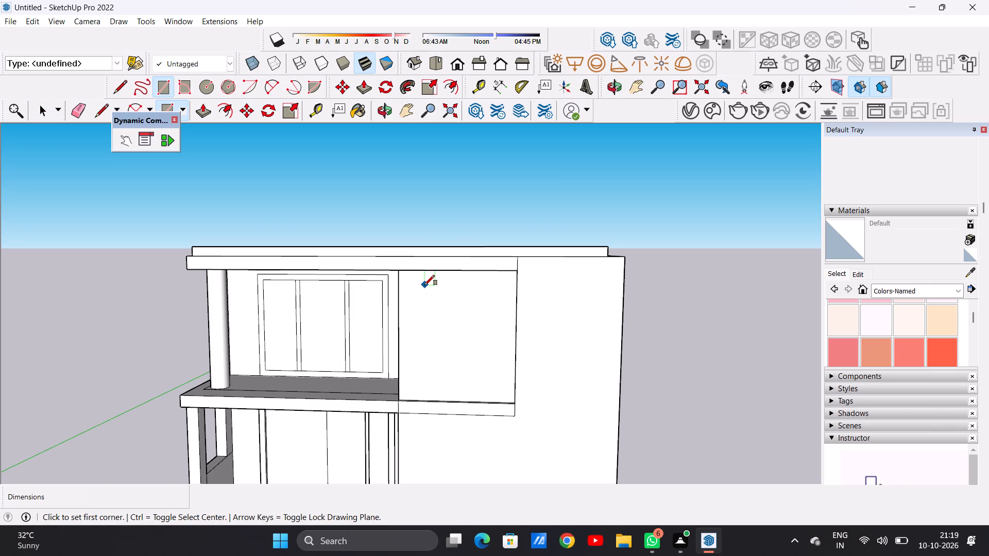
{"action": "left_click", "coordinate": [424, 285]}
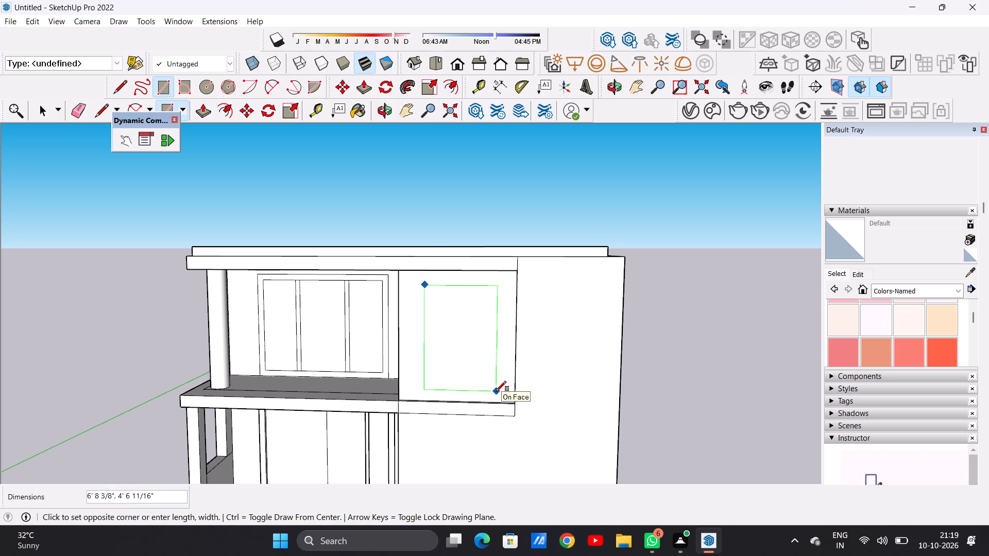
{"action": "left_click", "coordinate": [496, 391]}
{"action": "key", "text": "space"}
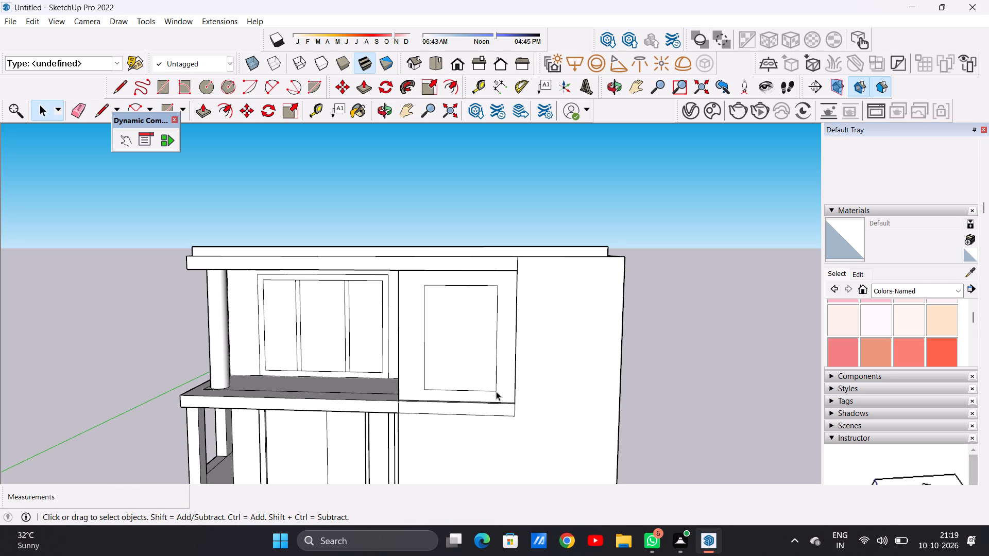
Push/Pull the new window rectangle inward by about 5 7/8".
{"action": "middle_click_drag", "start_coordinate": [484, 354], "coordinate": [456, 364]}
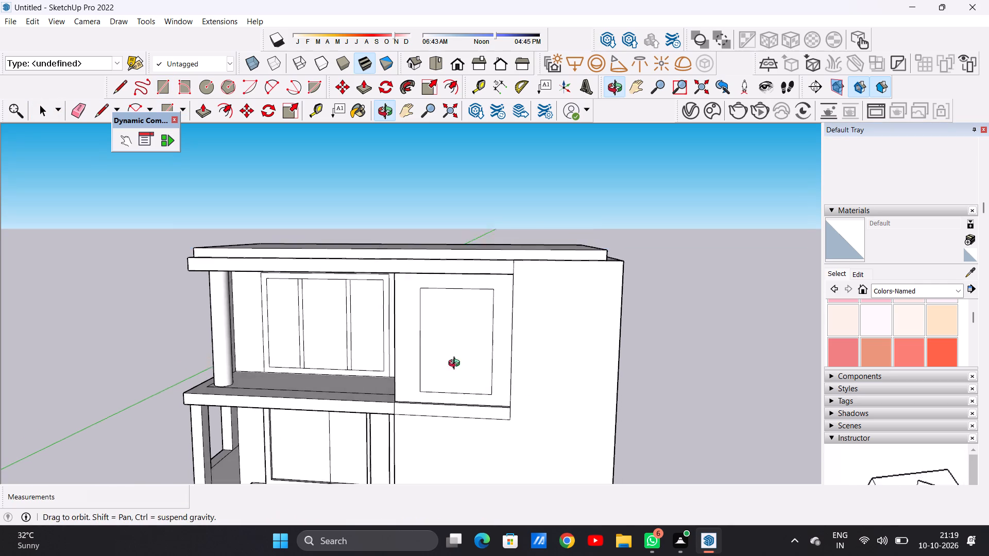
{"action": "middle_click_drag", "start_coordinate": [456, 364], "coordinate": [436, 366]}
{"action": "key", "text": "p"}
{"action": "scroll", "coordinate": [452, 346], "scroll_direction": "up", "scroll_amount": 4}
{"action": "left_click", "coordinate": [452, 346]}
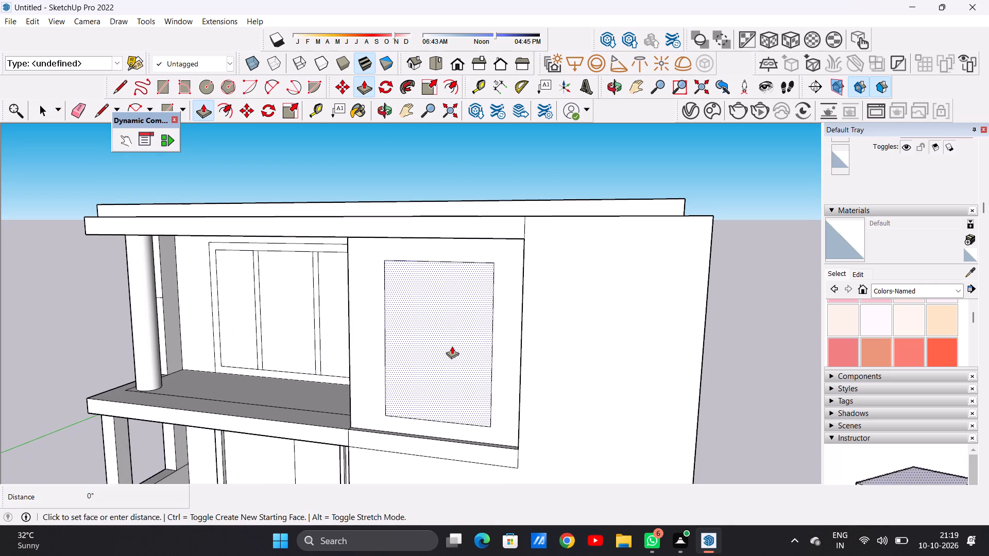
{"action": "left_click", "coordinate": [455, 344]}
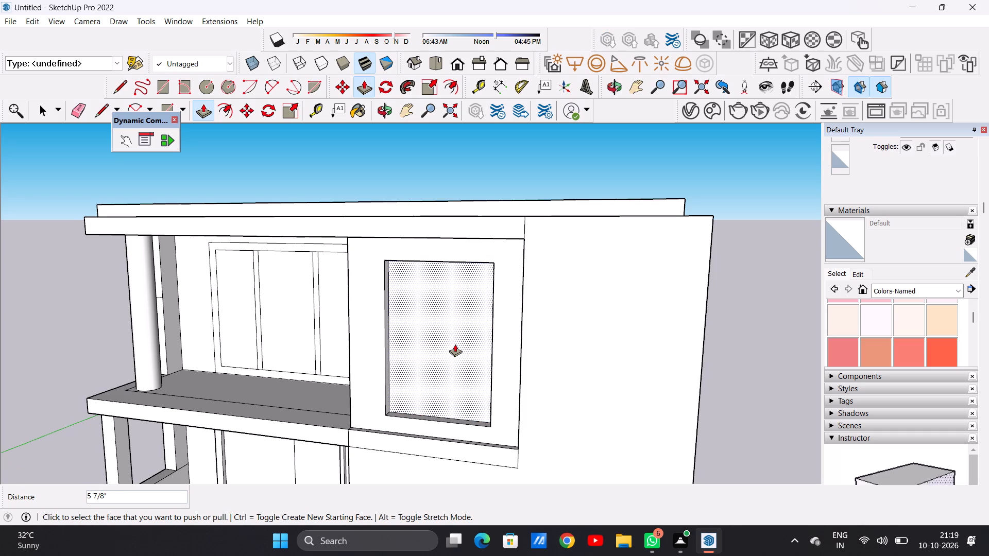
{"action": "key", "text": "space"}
Examine the whole front facade with the recessed window beside the balcony from near and far.
{"action": "scroll", "coordinate": [444, 362], "scroll_direction": "down", "scroll_amount": 5}
{"action": "middle_click_drag", "start_coordinate": [425, 360], "coordinate": [491, 346]}
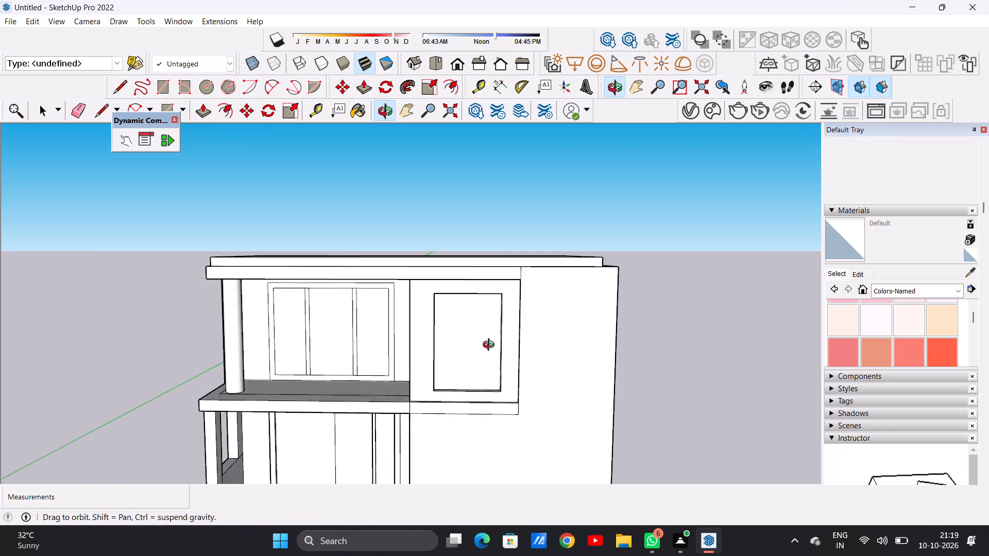
{"action": "middle_click_drag", "start_coordinate": [491, 346], "coordinate": [478, 341]}
{"action": "scroll", "coordinate": [426, 368], "scroll_direction": "down", "scroll_amount": 2}
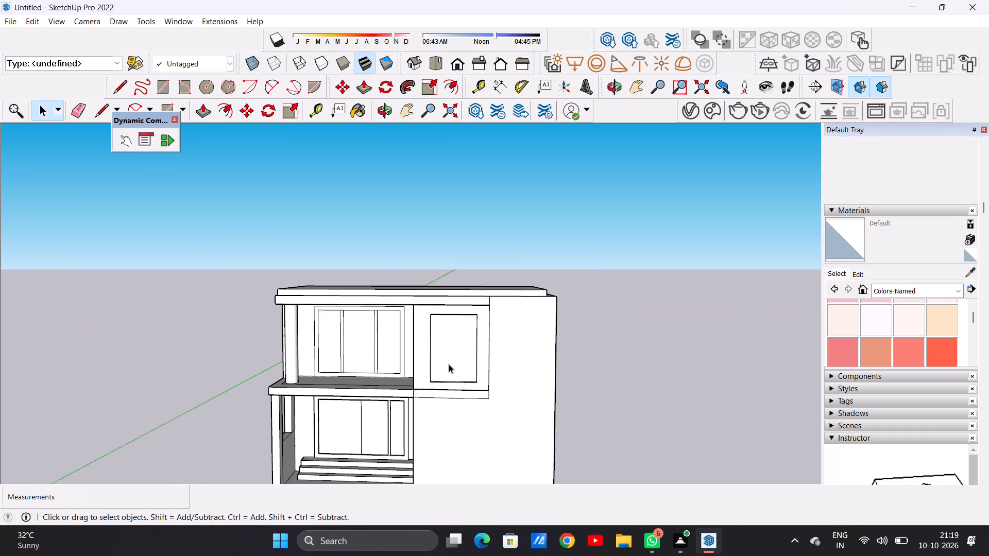
{"action": "scroll", "coordinate": [449, 364], "scroll_direction": "down", "scroll_amount": 11}
{"action": "scroll", "coordinate": [485, 356], "scroll_direction": "up", "scroll_amount": 9}
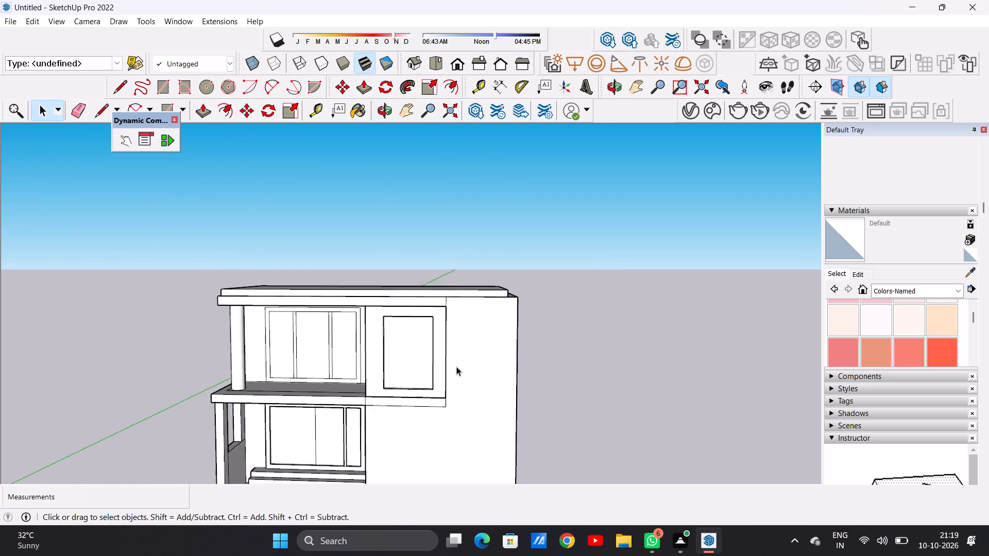
{"action": "scroll", "coordinate": [456, 367], "scroll_direction": "up", "scroll_amount": 1}
{"action": "scroll", "coordinate": [432, 359], "scroll_direction": "down", "scroll_amount": 12}
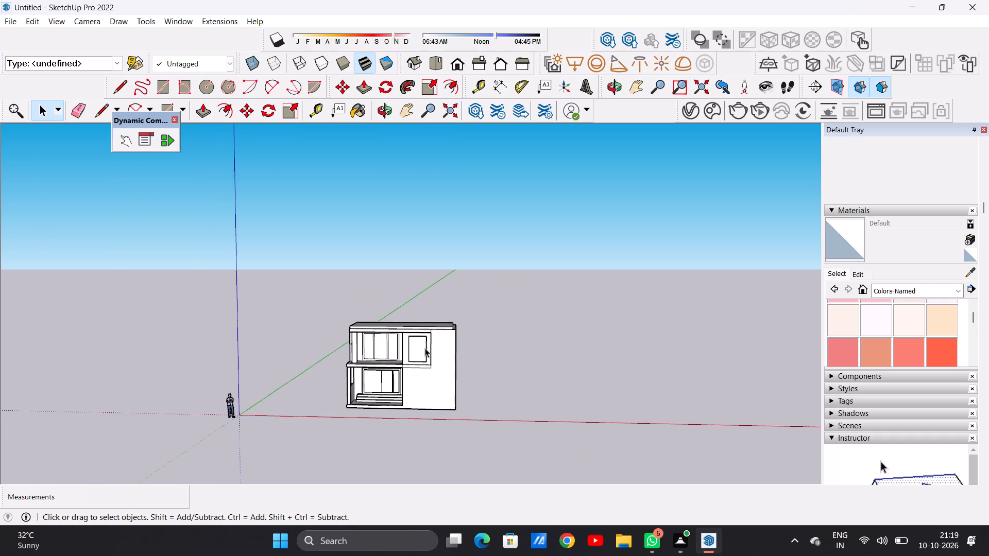
{"action": "scroll", "coordinate": [438, 378], "scroll_direction": "up", "scroll_amount": 6}
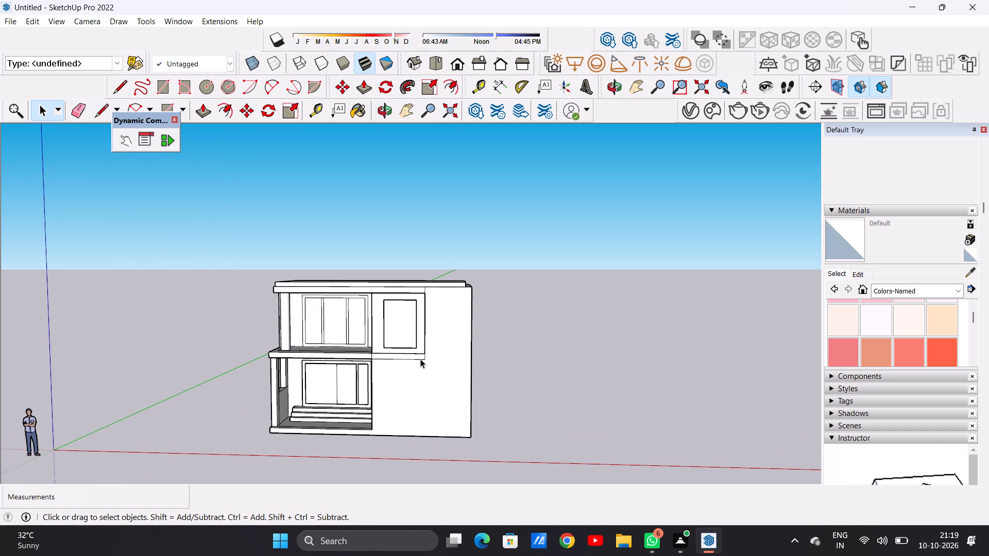
{"action": "scroll", "coordinate": [453, 344], "scroll_direction": "up", "scroll_amount": 7}
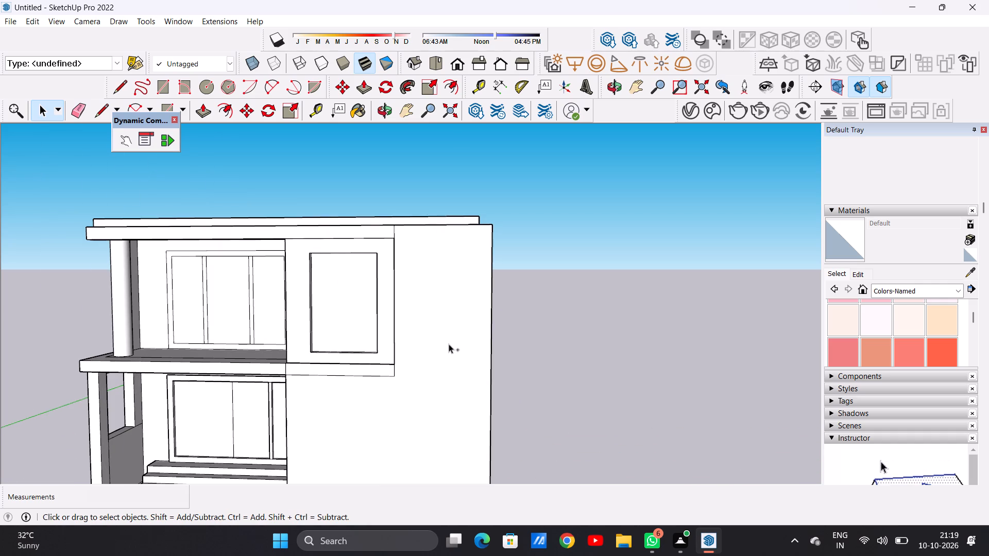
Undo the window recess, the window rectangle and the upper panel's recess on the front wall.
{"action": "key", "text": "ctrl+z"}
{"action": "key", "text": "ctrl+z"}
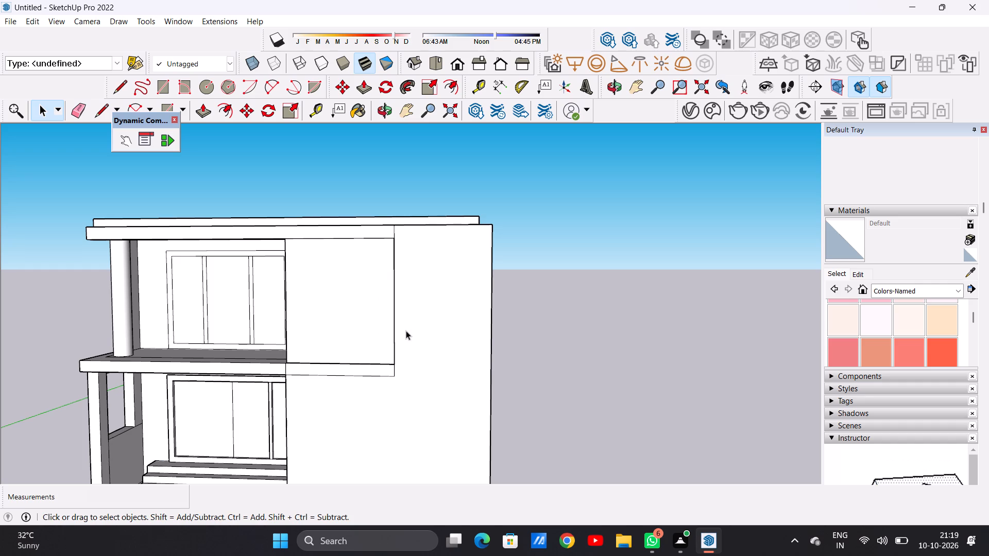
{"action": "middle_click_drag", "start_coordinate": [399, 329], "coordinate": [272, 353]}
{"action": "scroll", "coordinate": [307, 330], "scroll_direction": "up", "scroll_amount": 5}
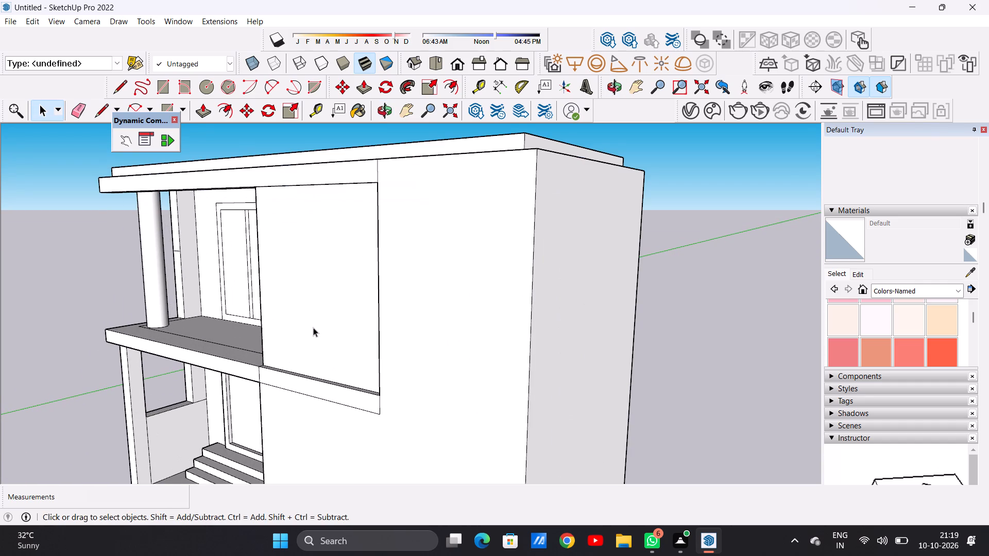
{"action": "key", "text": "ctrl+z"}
Delete the vertical line on the front wall's upper panel between the roof-level band and the balcony-floor band.
{"action": "middle_click_drag", "start_coordinate": [313, 327], "coordinate": [426, 317]}
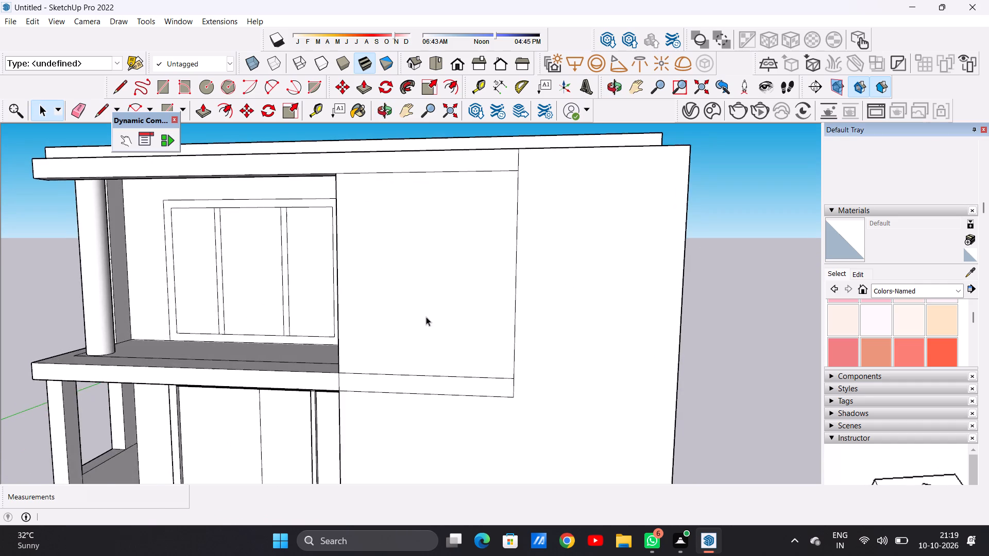
{"action": "scroll", "coordinate": [384, 331], "scroll_direction": "down", "scroll_amount": 10}
{"action": "scroll", "coordinate": [445, 368], "scroll_direction": "up", "scroll_amount": 16}
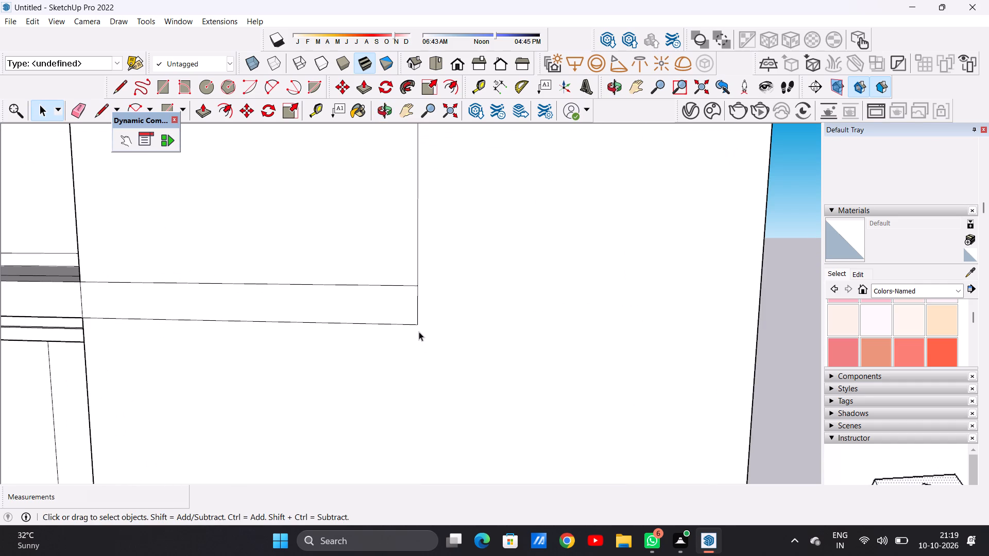
{"action": "left_click", "coordinate": [416, 324]}
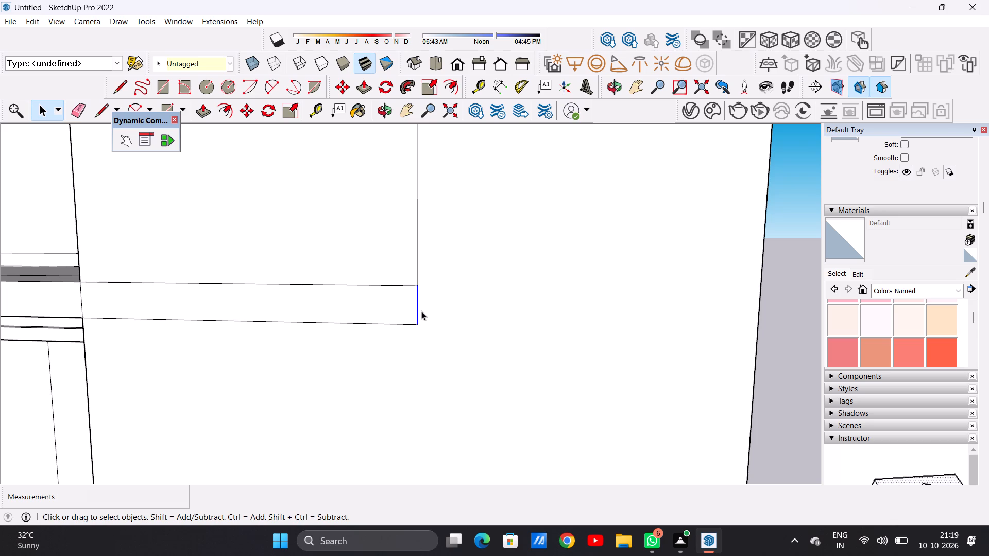
{"action": "scroll", "coordinate": [421, 311], "scroll_direction": "down", "scroll_amount": 8}
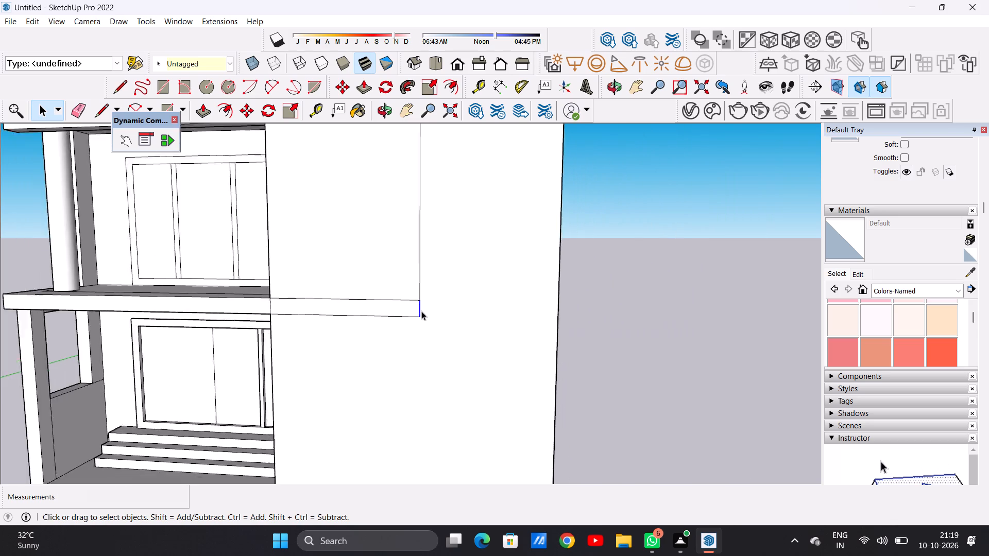
{"action": "scroll", "coordinate": [421, 311], "scroll_direction": "down", "scroll_amount": 7}
{"action": "scroll", "coordinate": [434, 293], "scroll_direction": "up", "scroll_amount": 1}
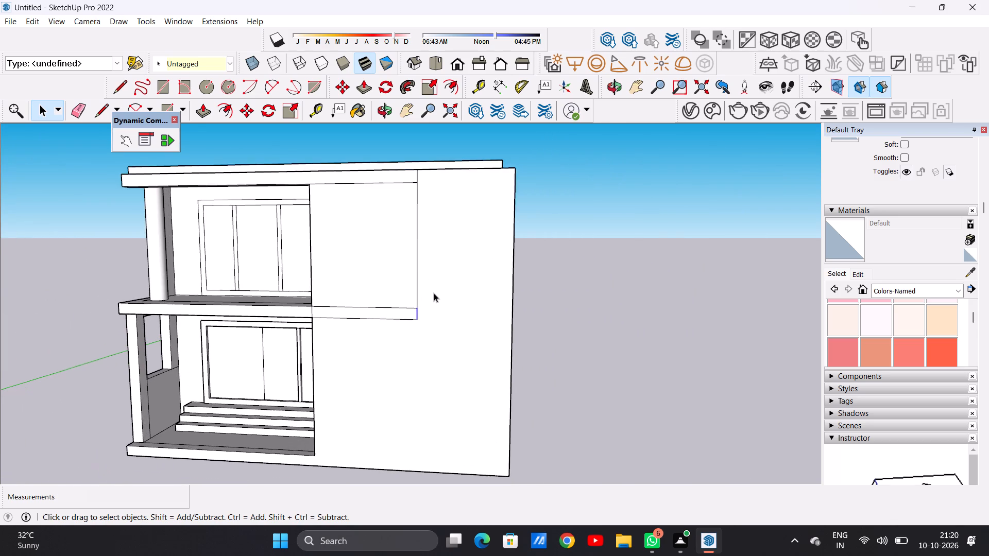
{"action": "scroll", "coordinate": [434, 293], "scroll_direction": "up", "scroll_amount": 2}
{"action": "scroll", "coordinate": [419, 293], "scroll_direction": "down", "scroll_amount": 2}
{"action": "scroll", "coordinate": [419, 300], "scroll_direction": "up", "scroll_amount": 1}
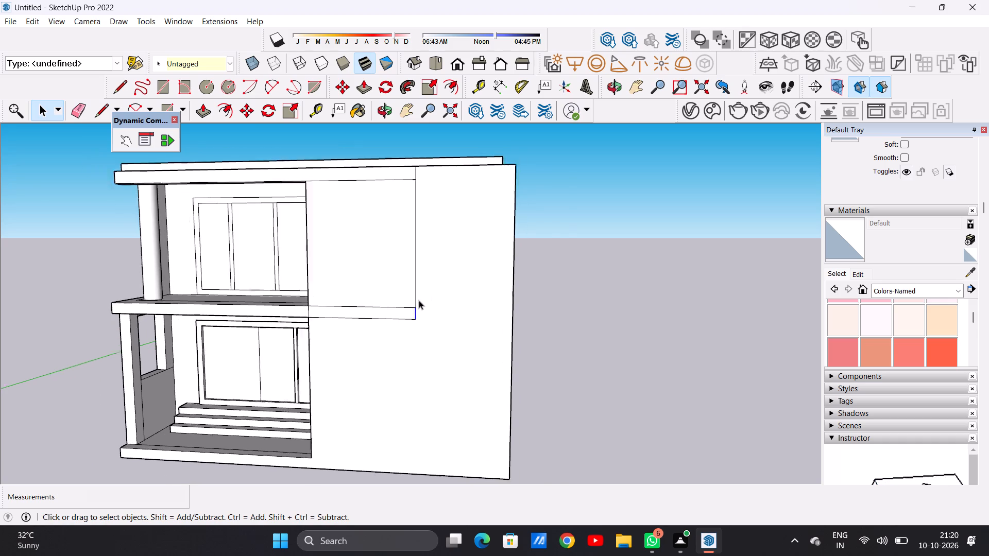
{"action": "scroll", "coordinate": [419, 300], "scroll_direction": "up", "scroll_amount": 4}
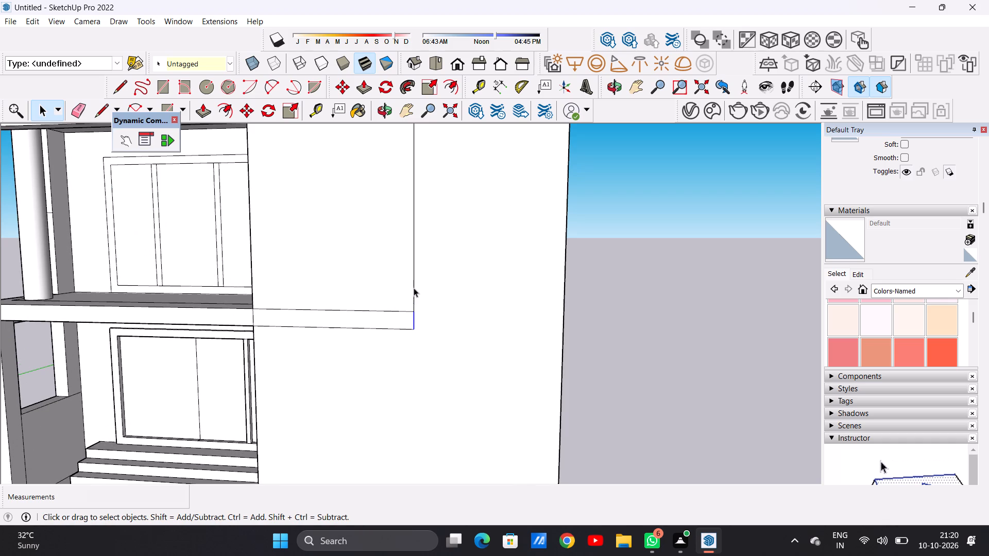
{"action": "left_click", "coordinate": [414, 288]}
{"action": "scroll", "coordinate": [418, 322], "scroll_direction": "down", "scroll_amount": 5}
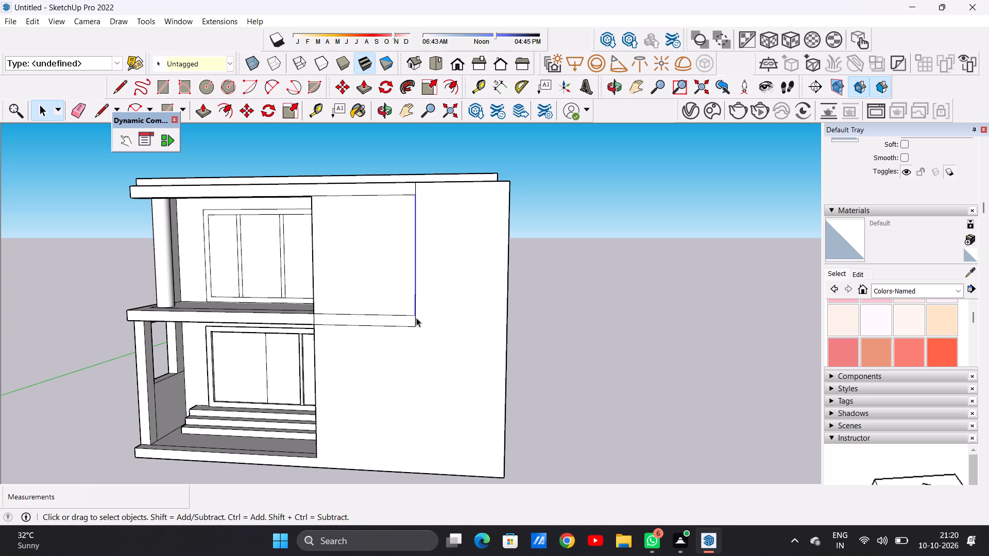
{"action": "key", "text": "e"}
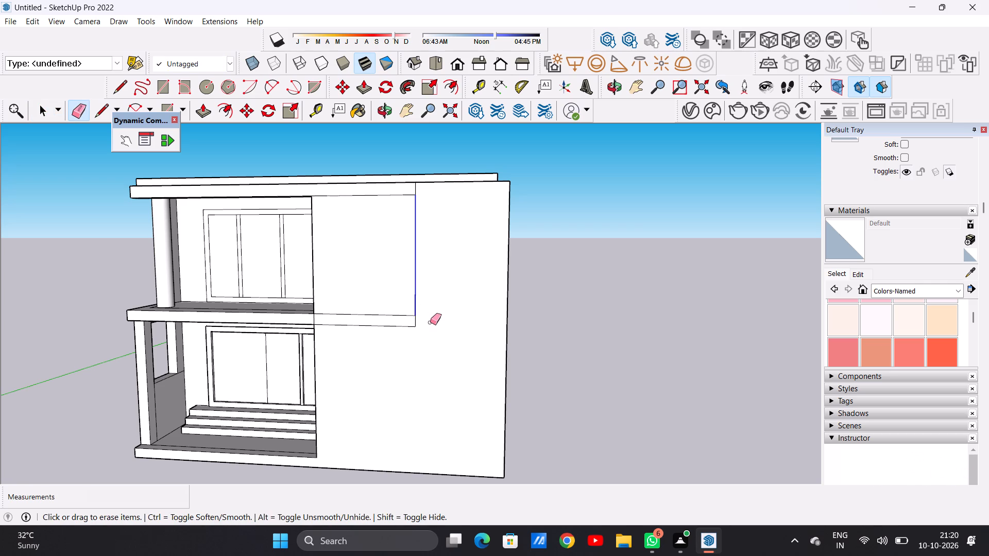
{"action": "key", "text": "Delete"}
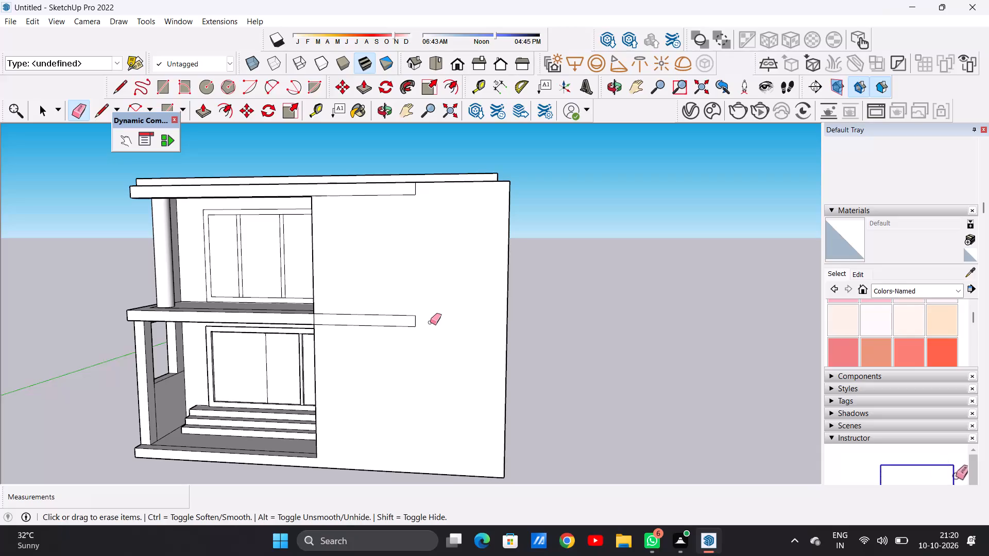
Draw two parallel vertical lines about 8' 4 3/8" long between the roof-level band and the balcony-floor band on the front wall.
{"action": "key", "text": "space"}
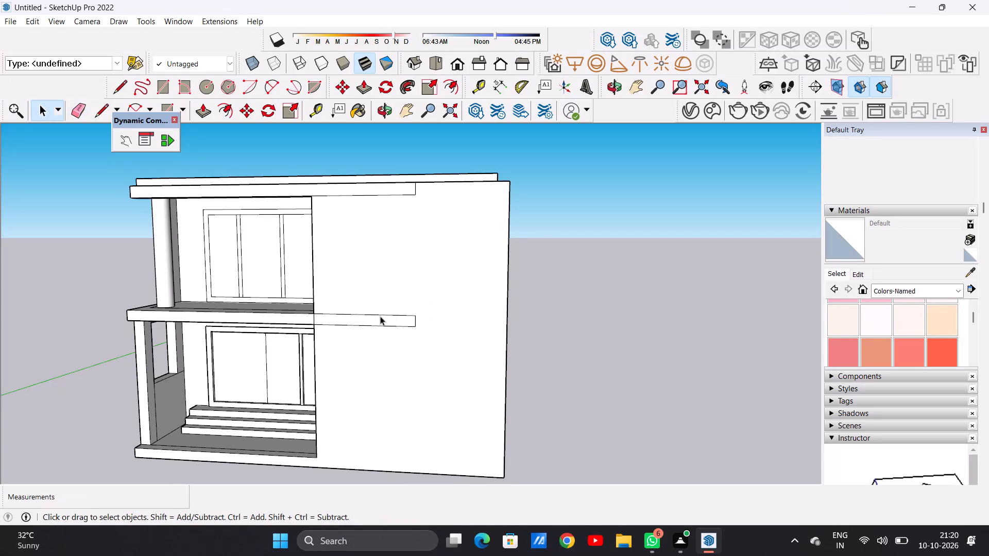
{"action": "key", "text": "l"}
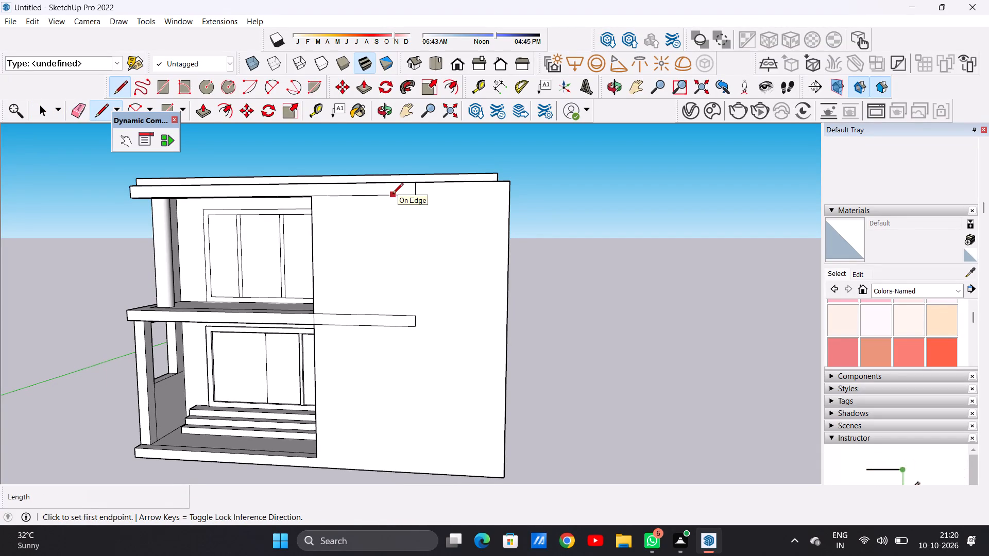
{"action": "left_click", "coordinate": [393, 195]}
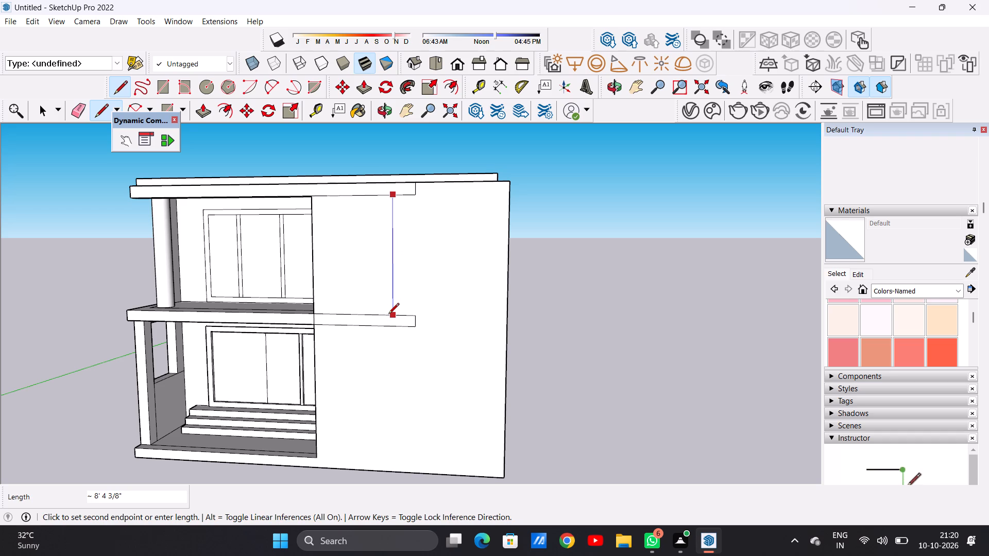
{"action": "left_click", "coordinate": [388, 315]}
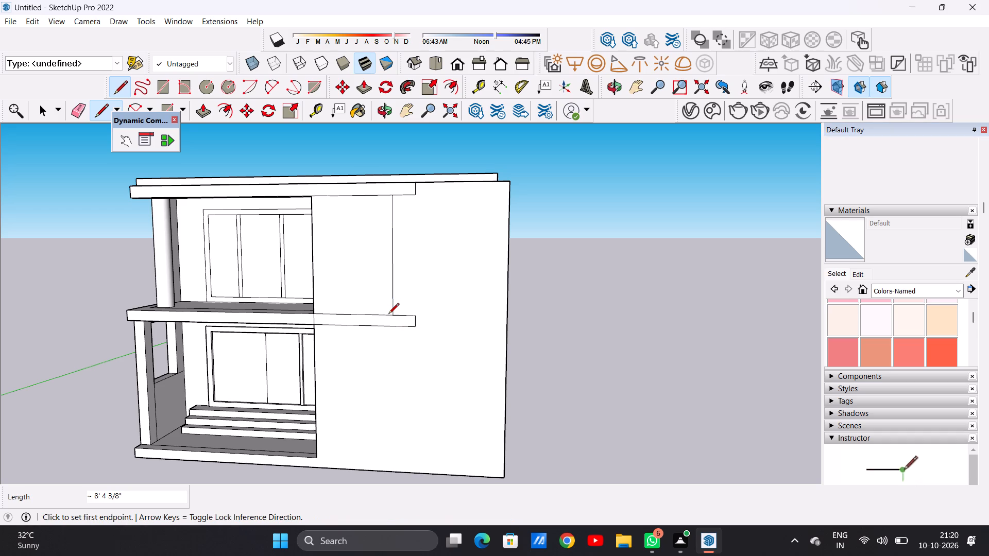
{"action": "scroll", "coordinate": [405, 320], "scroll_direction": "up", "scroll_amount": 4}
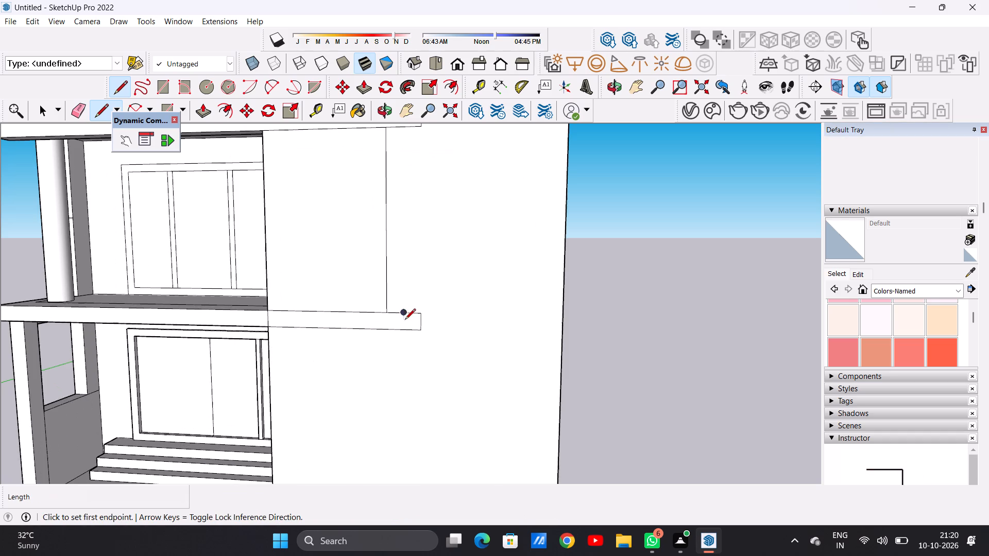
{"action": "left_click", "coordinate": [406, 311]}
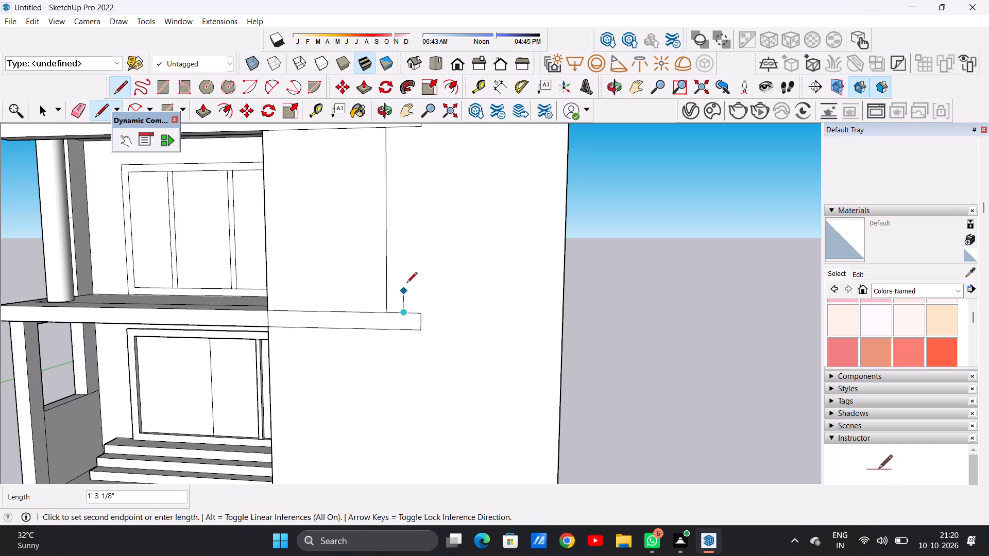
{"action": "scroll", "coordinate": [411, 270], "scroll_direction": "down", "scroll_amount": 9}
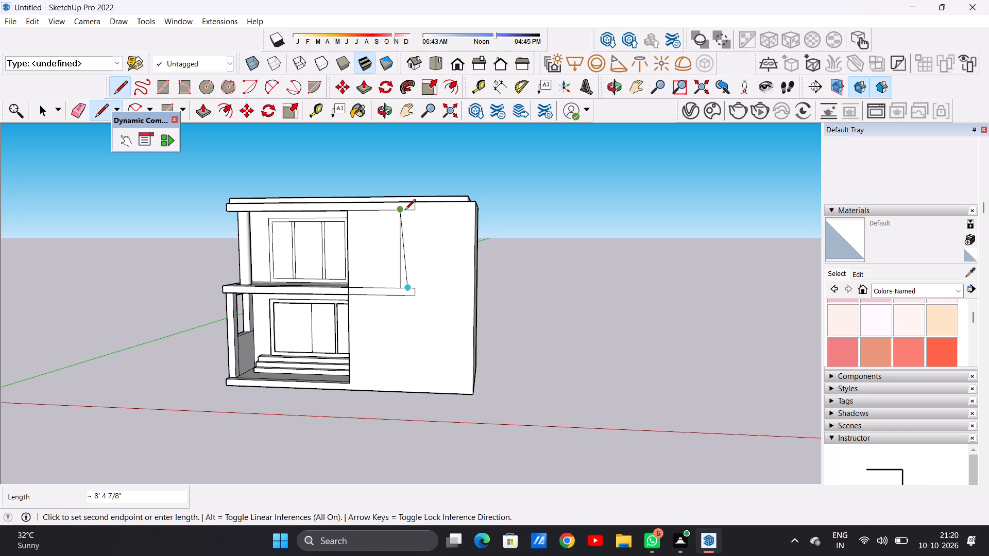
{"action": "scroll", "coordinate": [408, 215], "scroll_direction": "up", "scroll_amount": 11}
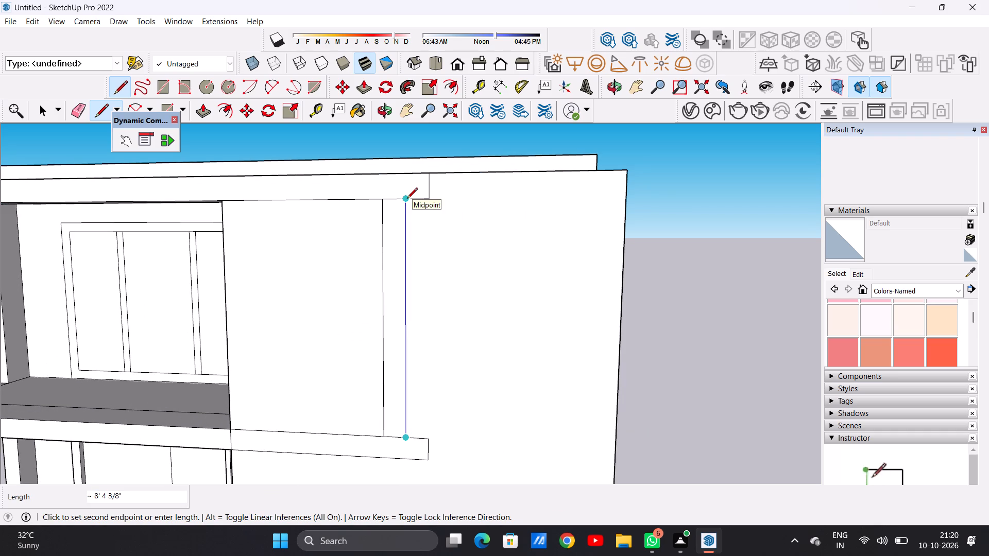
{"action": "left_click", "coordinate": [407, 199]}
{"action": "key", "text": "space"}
Extend the outer vertical line across the balcony-floor band by about 9 7/16" and across the roof-level band by about 10 3/16".
{"action": "scroll", "coordinate": [407, 279], "scroll_direction": "down", "scroll_amount": 7}
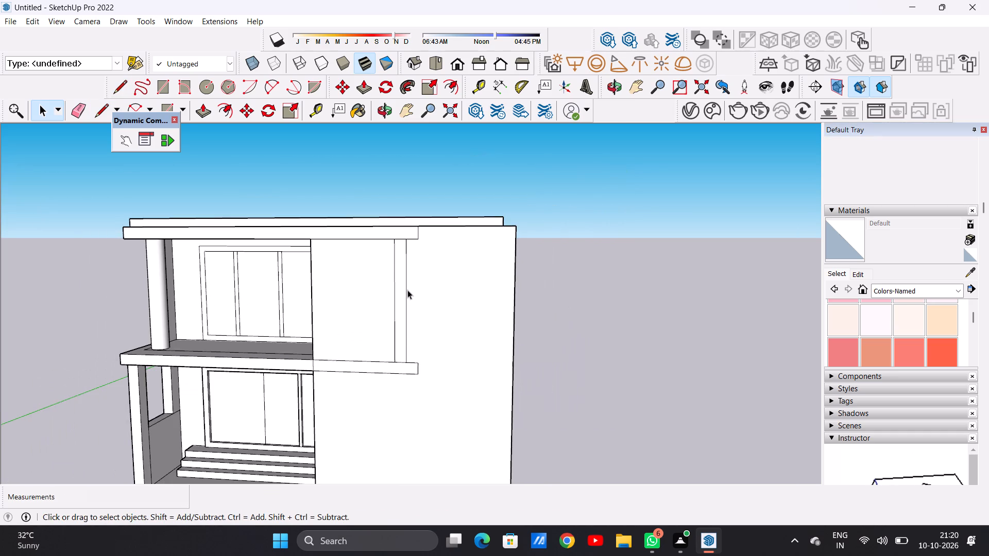
{"action": "scroll", "coordinate": [413, 394], "scroll_direction": "up", "scroll_amount": 5}
{"action": "key", "text": "l"}
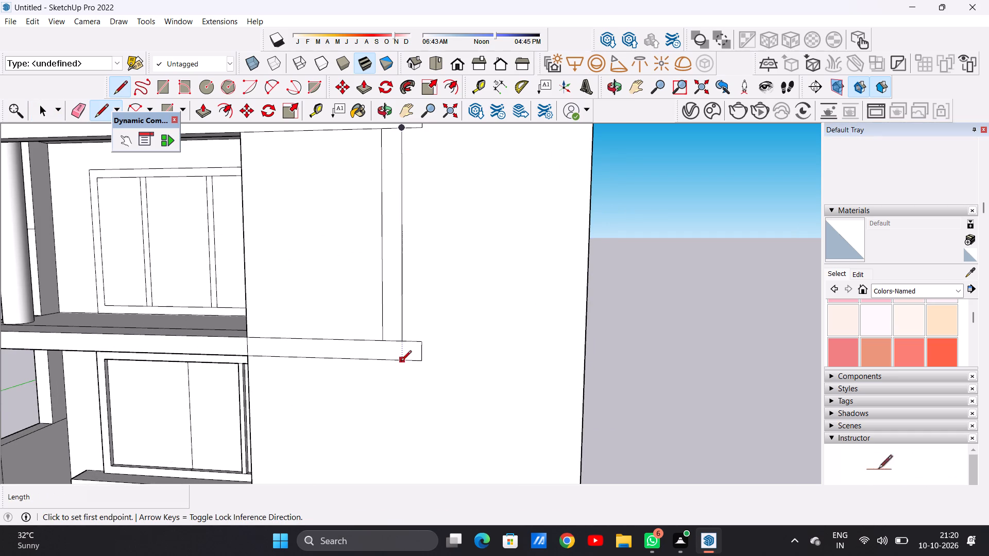
{"action": "left_click", "coordinate": [403, 340]}
{"action": "left_click", "coordinate": [403, 360]}
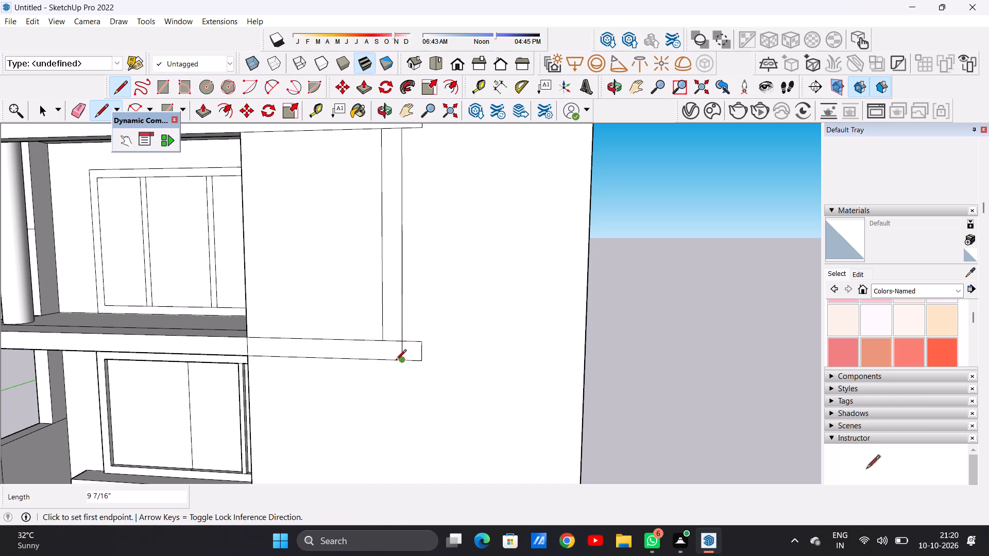
{"action": "scroll", "coordinate": [396, 363], "scroll_direction": "down", "scroll_amount": 9}
{"action": "scroll", "coordinate": [391, 271], "scroll_direction": "up", "scroll_amount": 12}
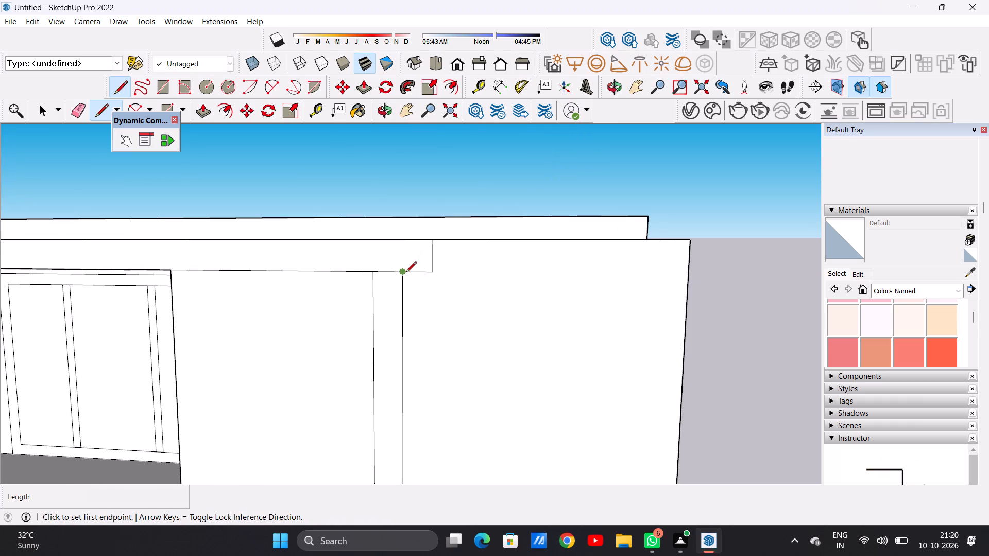
{"action": "left_click", "coordinate": [406, 273]}
{"action": "left_click", "coordinate": [400, 242]}
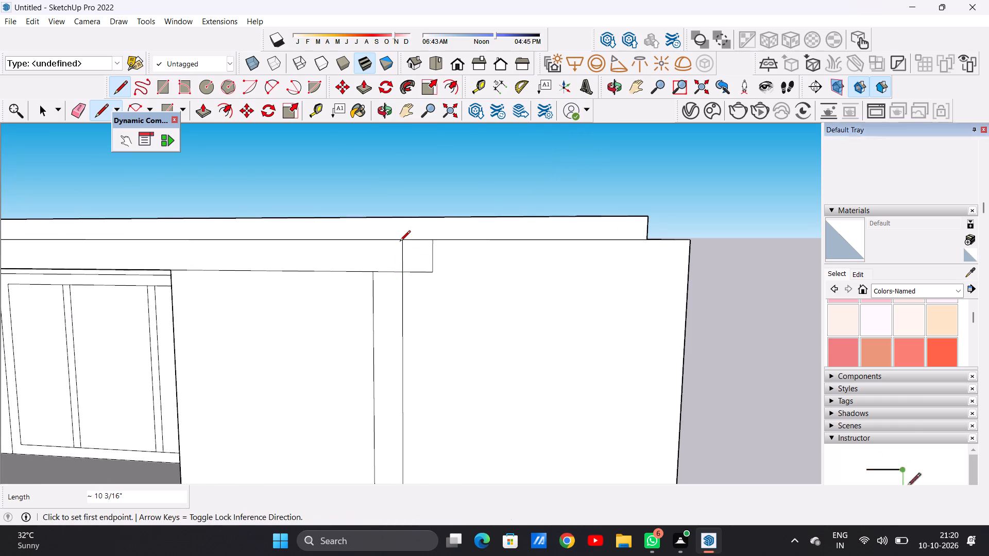
{"action": "key", "text": "space"}
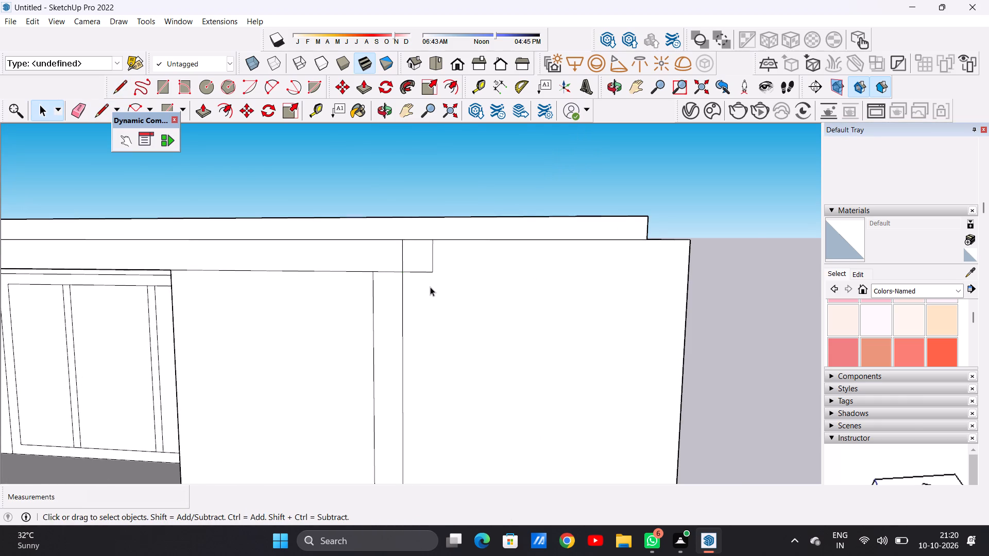
Erase the end of the roof-level band that projects past the outer vertical line.
{"action": "key", "text": "e"}
{"action": "scroll", "coordinate": [427, 268], "scroll_direction": "up", "scroll_amount": 2}
{"action": "left_click_drag", "start_coordinate": [434, 253], "coordinate": [422, 256]}
{"action": "left_click_drag", "start_coordinate": [422, 256], "coordinate": [424, 273]}
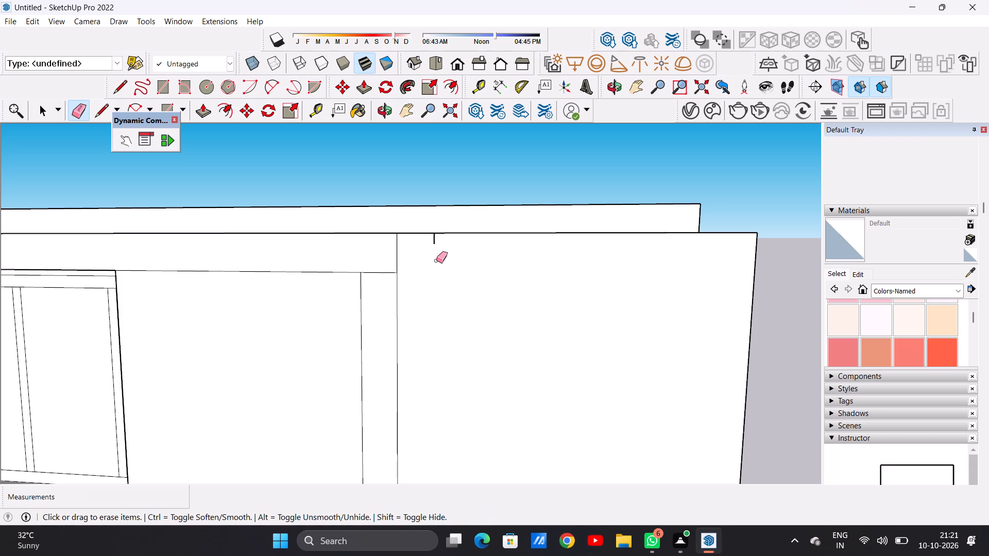
{"action": "scroll", "coordinate": [446, 238], "scroll_direction": "up", "scroll_amount": 11}
{"action": "left_click_drag", "start_coordinate": [415, 240], "coordinate": [424, 240]}
{"action": "scroll", "coordinate": [384, 280], "scroll_direction": "down", "scroll_amount": 2}
{"action": "scroll", "coordinate": [383, 280], "scroll_direction": "up", "scroll_amount": 1}
{"action": "scroll", "coordinate": [382, 280], "scroll_direction": "down", "scroll_amount": 2}
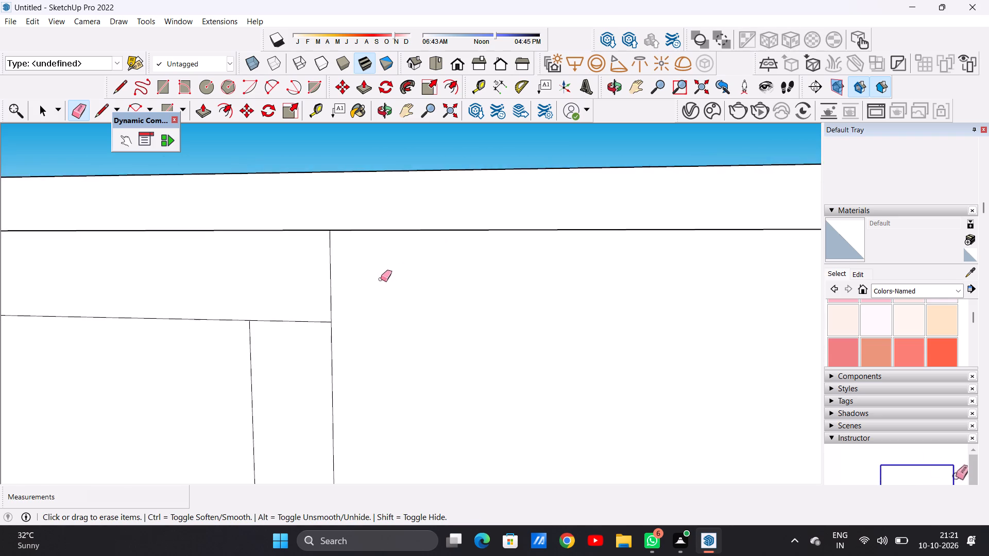
Erase the end of the balcony-floor band that projects past the outer vertical line.
{"action": "scroll", "coordinate": [381, 279], "scroll_direction": "down", "scroll_amount": 20}
{"action": "scroll", "coordinate": [381, 279], "scroll_direction": "down", "scroll_amount": 3}
{"action": "scroll", "coordinate": [384, 419], "scroll_direction": "up", "scroll_amount": 10}
{"action": "scroll", "coordinate": [375, 350], "scroll_direction": "down", "scroll_amount": 1}
{"action": "scroll", "coordinate": [375, 350], "scroll_direction": "up", "scroll_amount": 1}
{"action": "scroll", "coordinate": [374, 350], "scroll_direction": "down", "scroll_amount": 1}
{"action": "scroll", "coordinate": [354, 349], "scroll_direction": "up", "scroll_amount": 1}
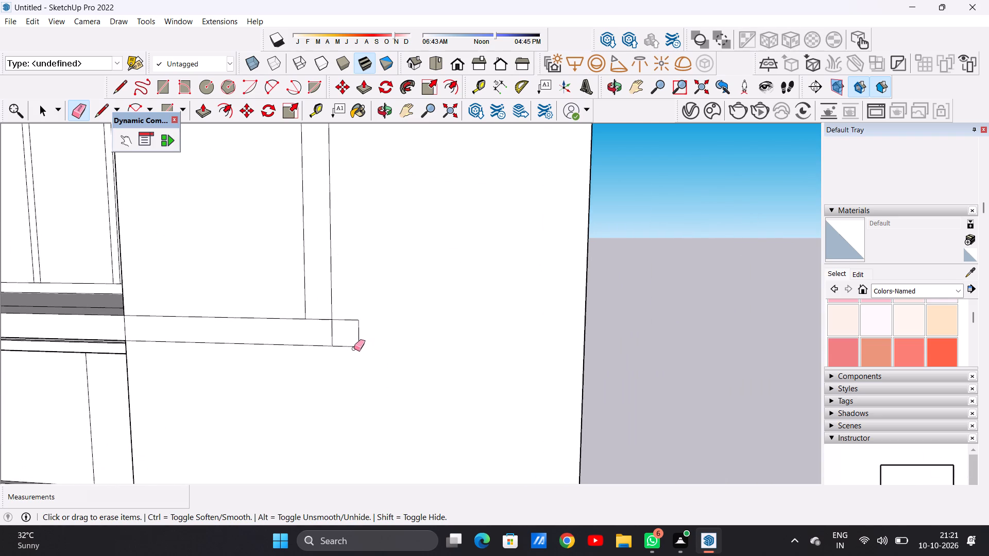
{"action": "scroll", "coordinate": [354, 349], "scroll_direction": "up", "scroll_amount": 3}
{"action": "left_click_drag", "start_coordinate": [339, 306], "coordinate": [346, 317]}
{"action": "left_click_drag", "start_coordinate": [372, 328], "coordinate": [359, 332]}
{"action": "left_click_drag", "start_coordinate": [348, 339], "coordinate": [347, 344]}
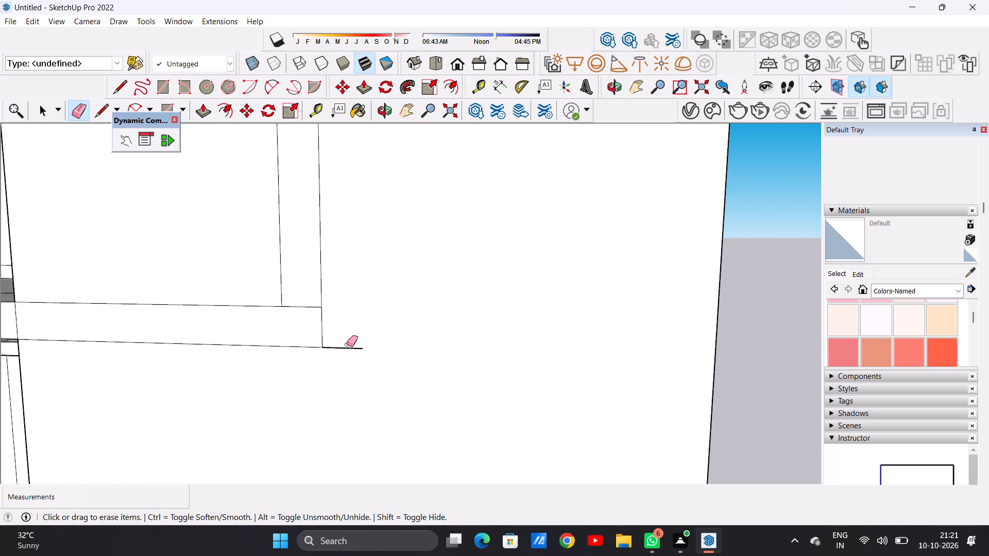
{"action": "left_click_drag", "start_coordinate": [347, 344], "coordinate": [347, 355]}
{"action": "key", "text": "space"}
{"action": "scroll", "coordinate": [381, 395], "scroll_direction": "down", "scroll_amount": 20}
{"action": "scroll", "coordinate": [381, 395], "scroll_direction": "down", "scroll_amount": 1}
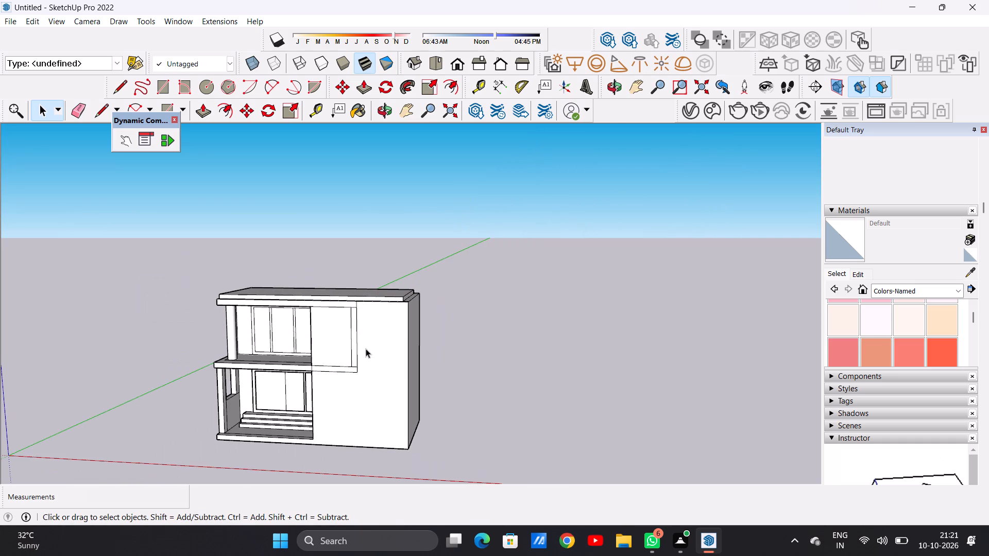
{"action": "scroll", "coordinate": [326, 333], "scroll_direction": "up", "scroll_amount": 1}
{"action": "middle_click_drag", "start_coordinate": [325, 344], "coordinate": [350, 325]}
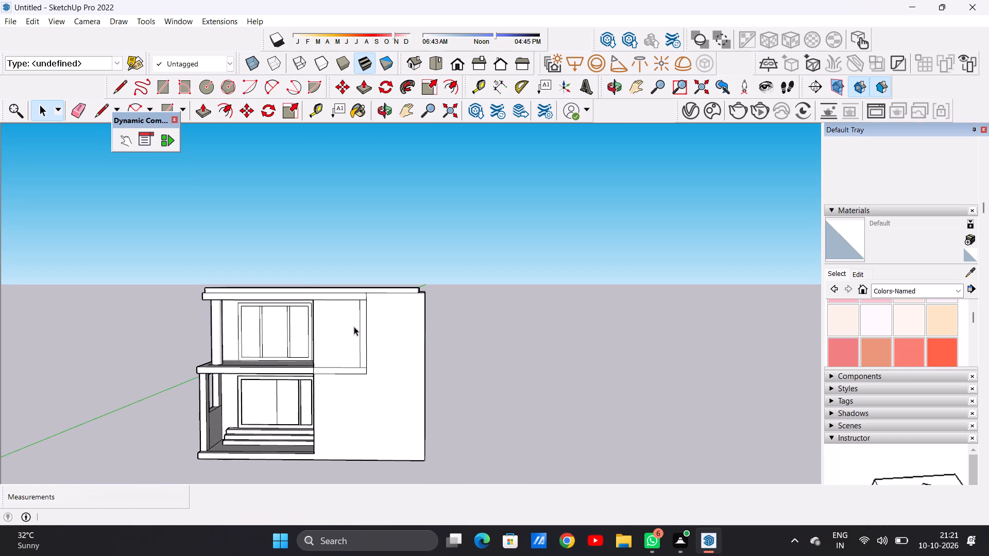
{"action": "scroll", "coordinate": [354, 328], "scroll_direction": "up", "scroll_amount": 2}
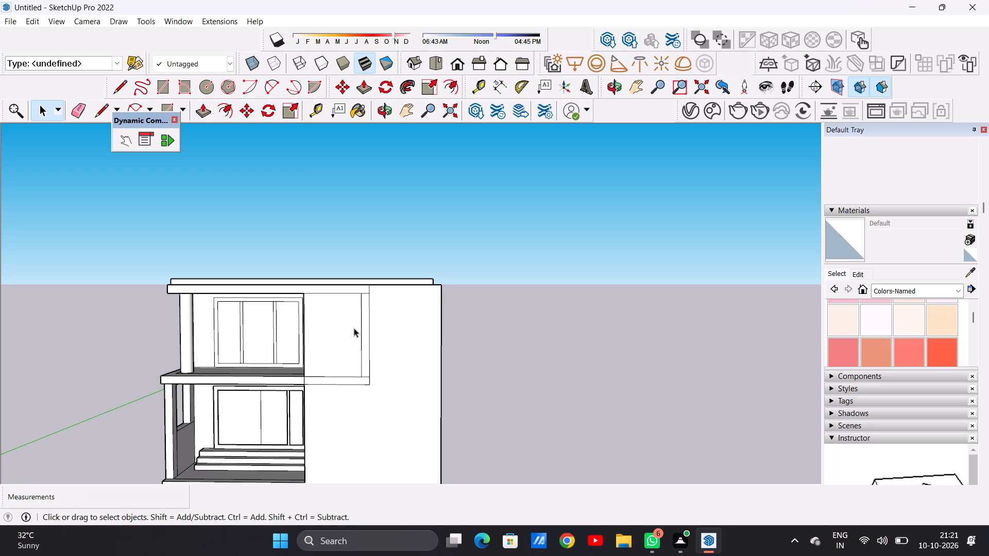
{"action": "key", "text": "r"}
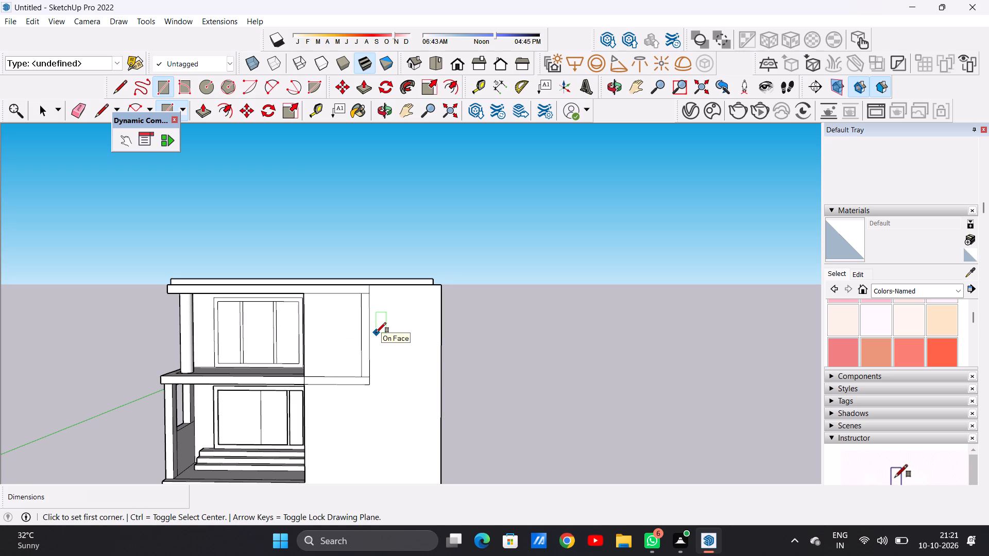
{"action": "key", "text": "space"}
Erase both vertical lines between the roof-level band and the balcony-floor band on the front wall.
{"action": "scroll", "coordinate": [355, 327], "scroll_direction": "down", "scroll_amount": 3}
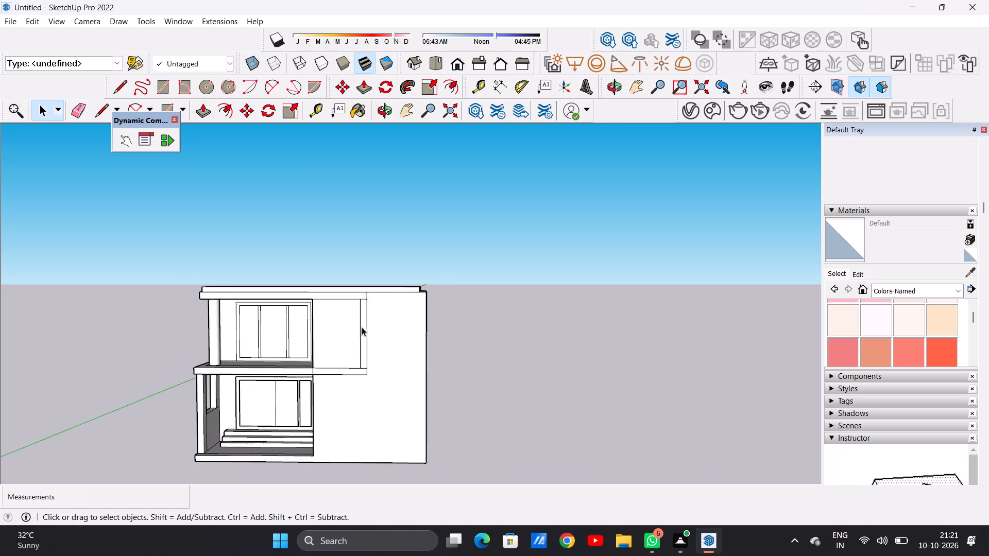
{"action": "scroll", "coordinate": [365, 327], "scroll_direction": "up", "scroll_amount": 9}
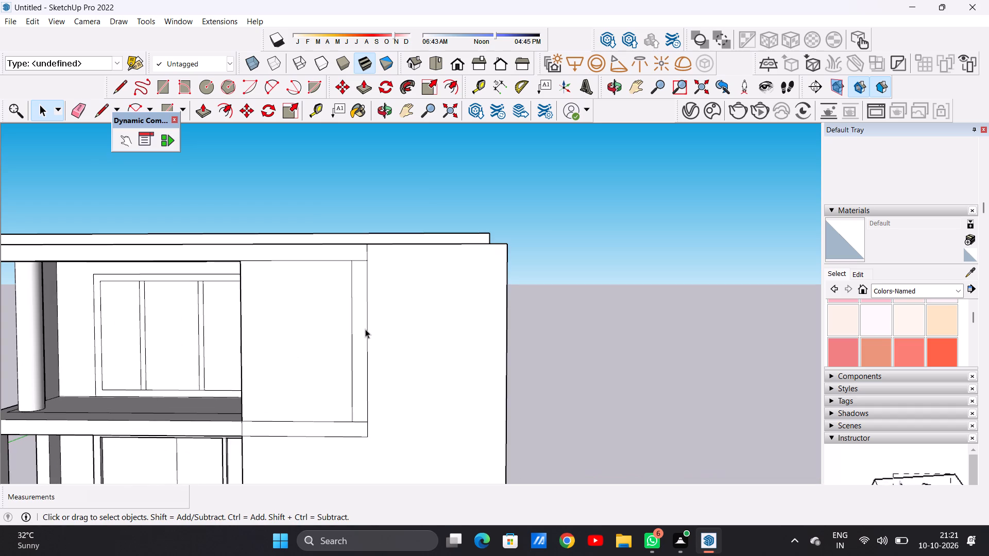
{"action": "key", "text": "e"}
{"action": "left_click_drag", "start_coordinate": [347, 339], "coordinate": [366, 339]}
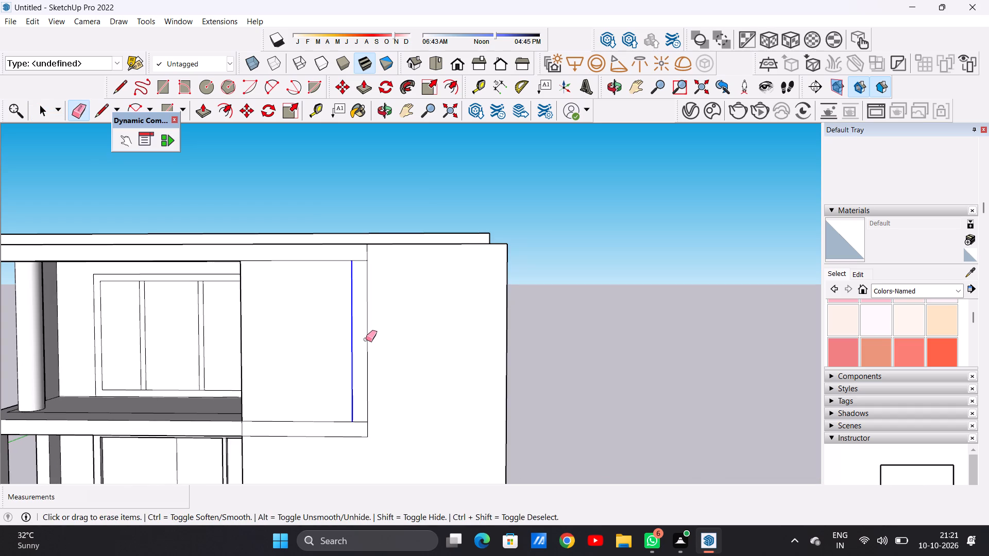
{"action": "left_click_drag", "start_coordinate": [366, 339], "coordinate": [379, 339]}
Draw two parallel vertical lines about 8' 4 3/8" long between the bands, closer to the balcony and inside the bands' ends.
{"action": "key", "text": "l"}
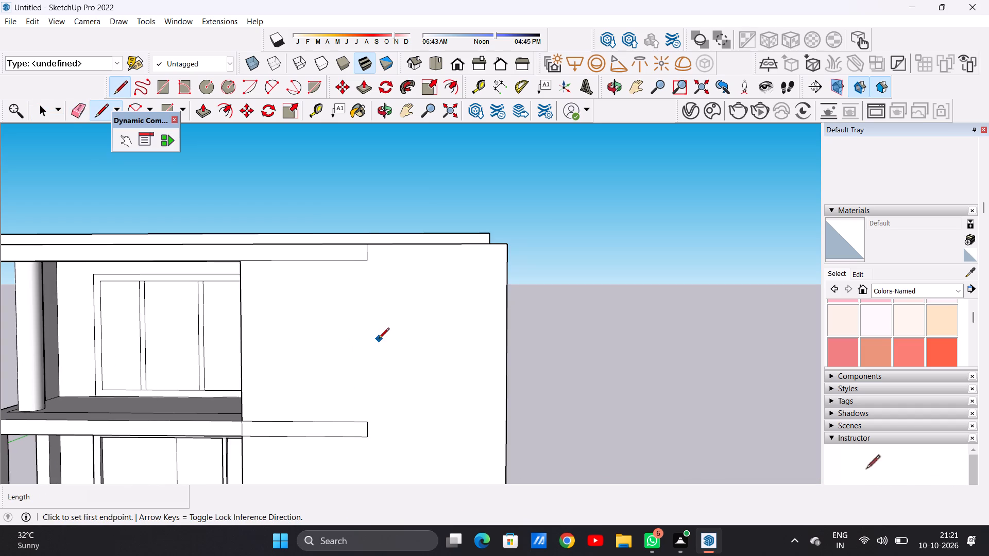
{"action": "left_click", "coordinate": [330, 264]}
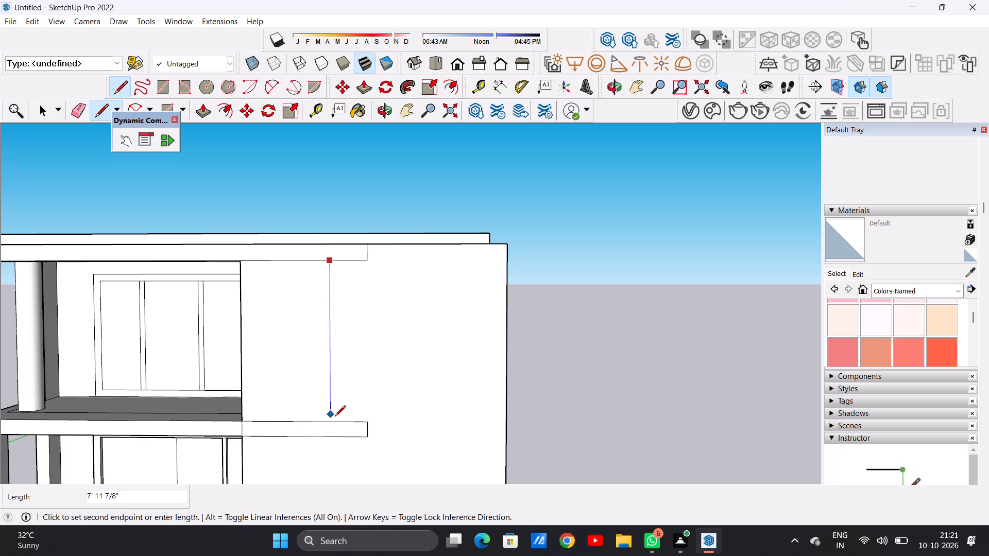
{"action": "left_click", "coordinate": [332, 423]}
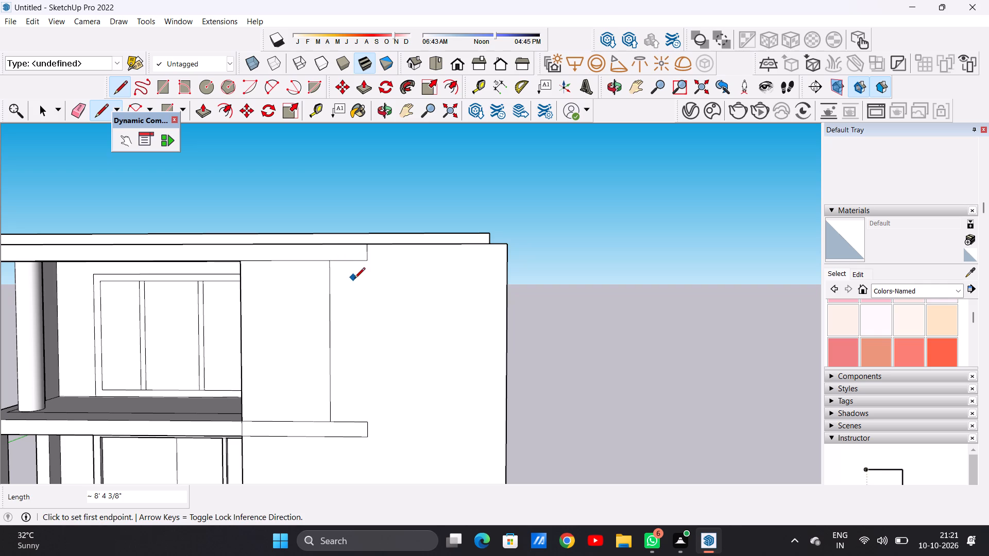
{"action": "scroll", "coordinate": [354, 279], "scroll_direction": "up", "scroll_amount": 5}
{"action": "left_click", "coordinate": [335, 248]}
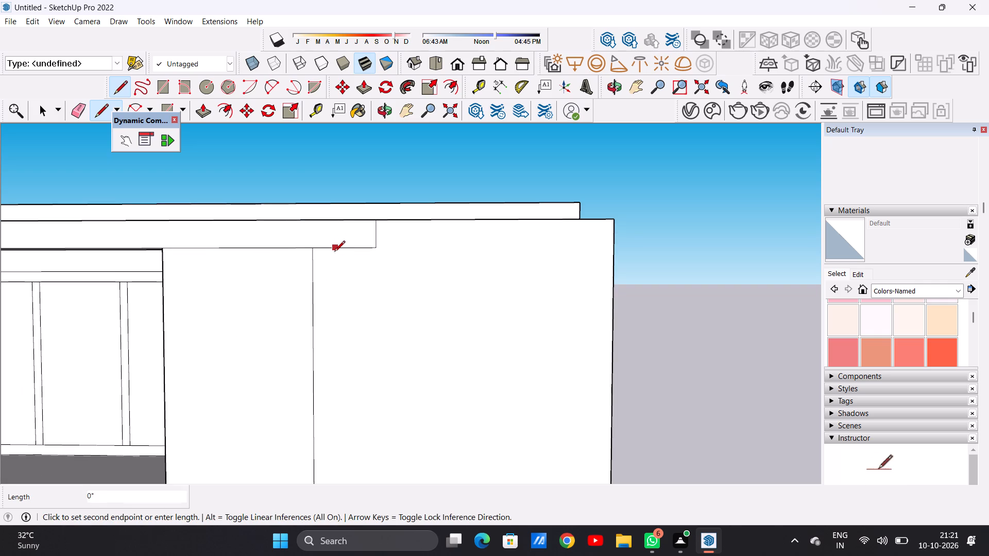
{"action": "scroll", "coordinate": [338, 286], "scroll_direction": "down", "scroll_amount": 11}
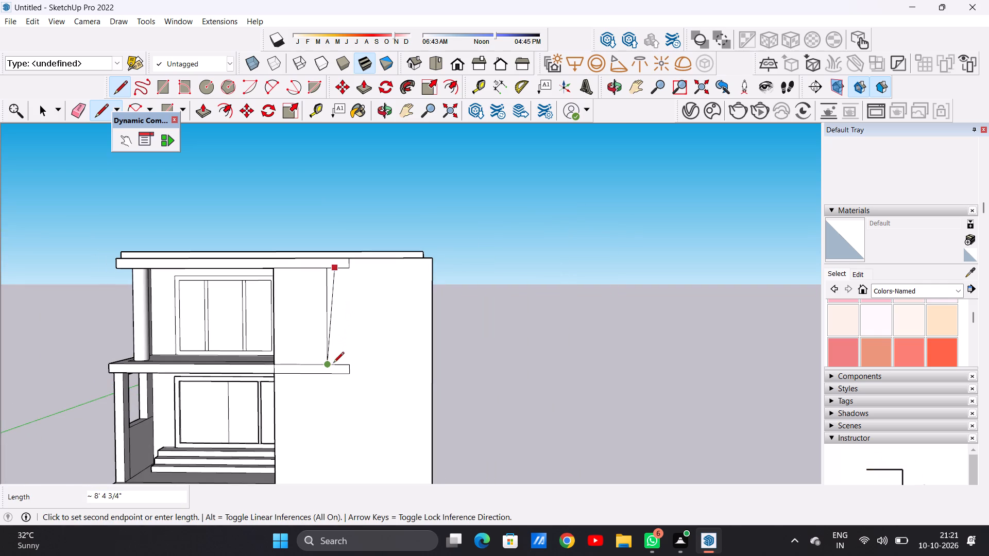
{"action": "left_click", "coordinate": [337, 367]}
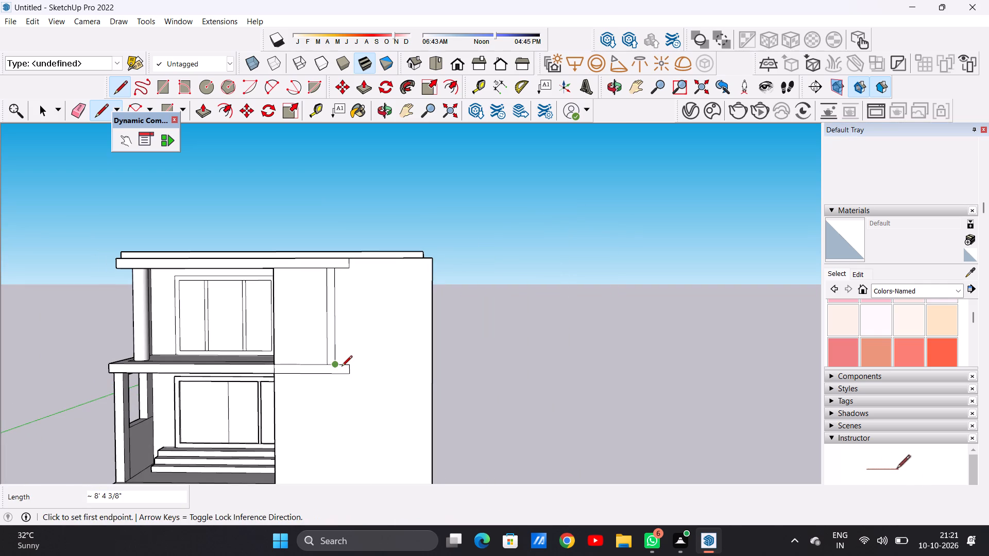
Extend the outer vertical line with short lines across the balcony-floor band and the roof-level band, the latter about 10 3/16" long.
{"action": "scroll", "coordinate": [330, 386], "scroll_direction": "up", "scroll_amount": 10}
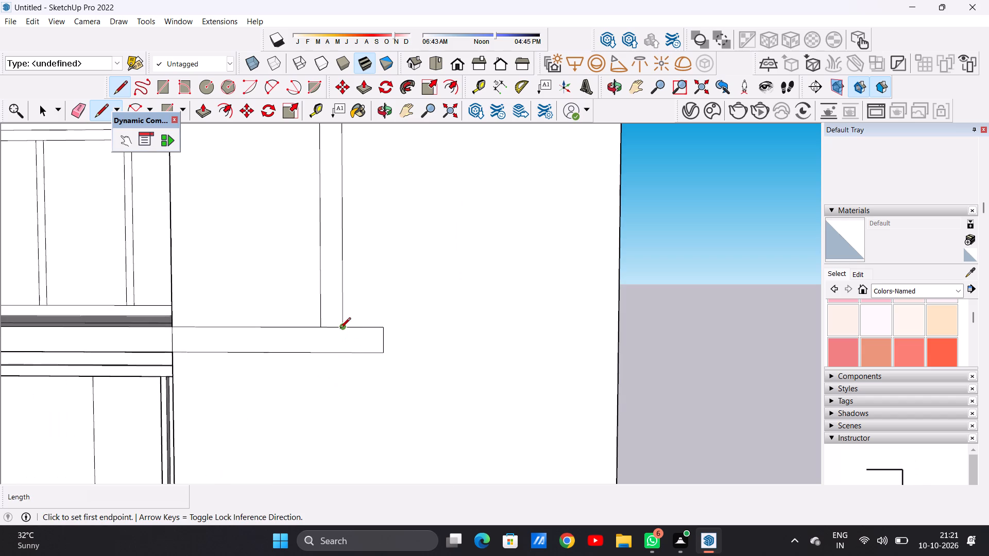
{"action": "left_click", "coordinate": [340, 329]}
{"action": "left_click", "coordinate": [345, 353]}
{"action": "scroll", "coordinate": [334, 377], "scroll_direction": "down", "scroll_amount": 2}
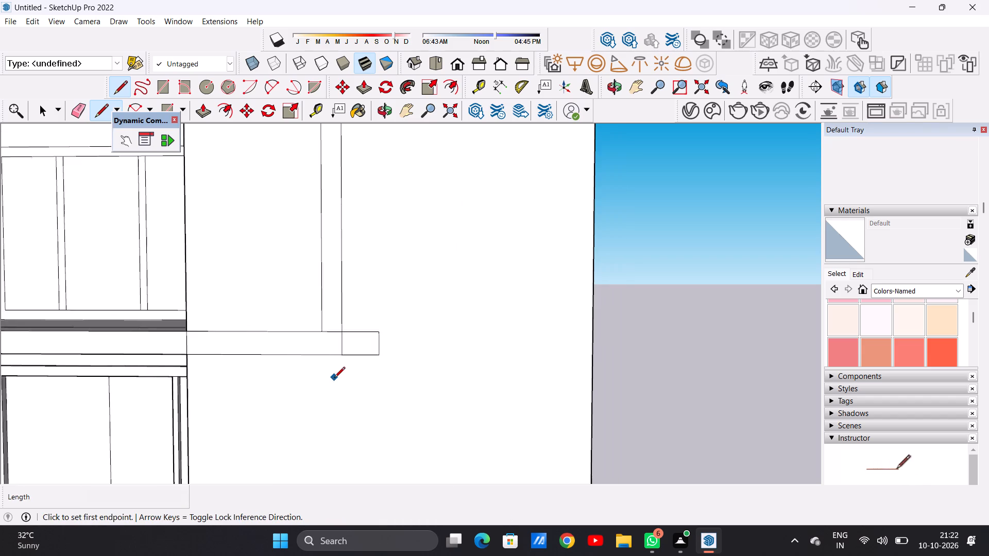
{"action": "scroll", "coordinate": [334, 378], "scroll_direction": "down", "scroll_amount": 10}
{"action": "scroll", "coordinate": [341, 280], "scroll_direction": "up", "scroll_amount": 12}
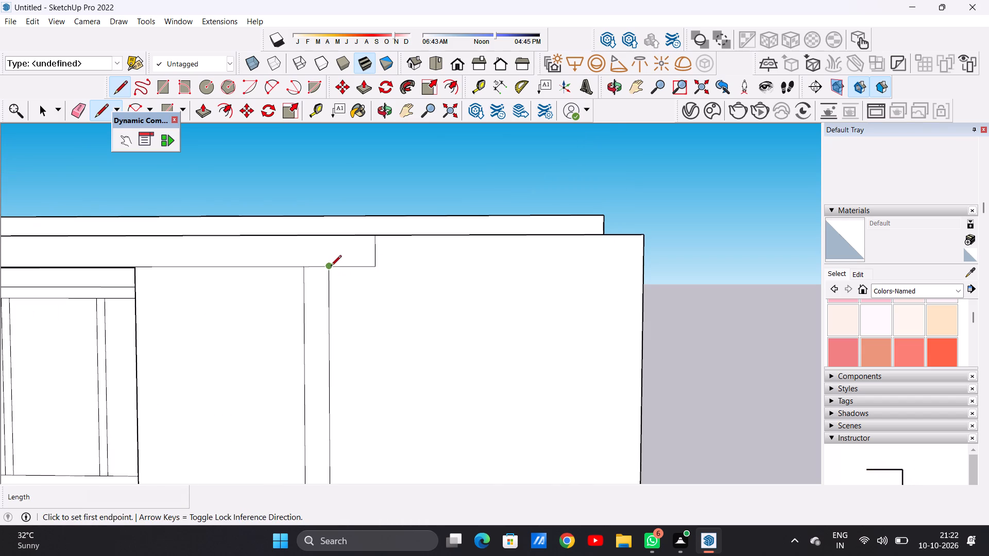
{"action": "left_click", "coordinate": [330, 268]}
{"action": "left_click", "coordinate": [328, 238]}
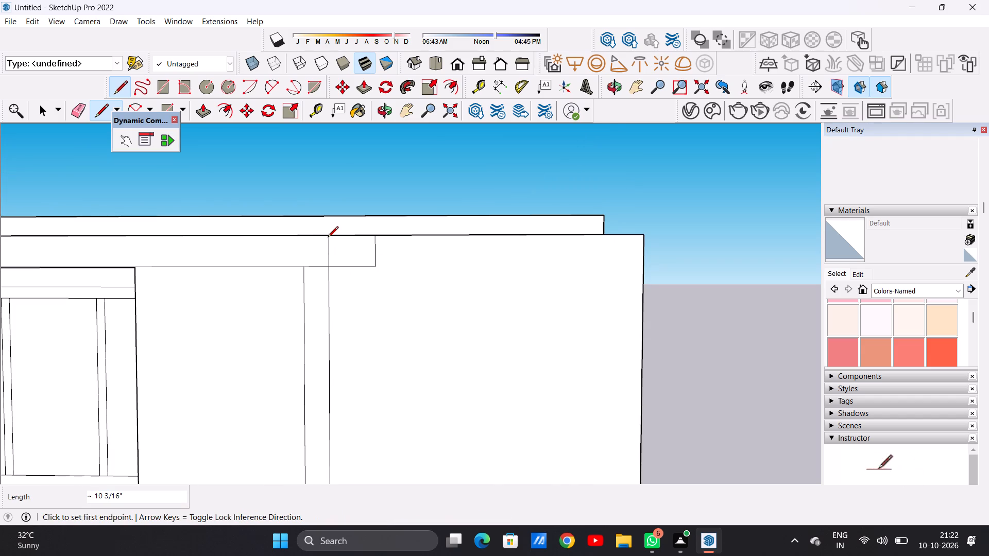
Erase the ends of the roof-level and balcony-floor bands that project past the extended outer vertical line.
{"action": "key", "text": "space"}
{"action": "key", "text": "e"}
{"action": "scroll", "coordinate": [358, 256], "scroll_direction": "up", "scroll_amount": 6}
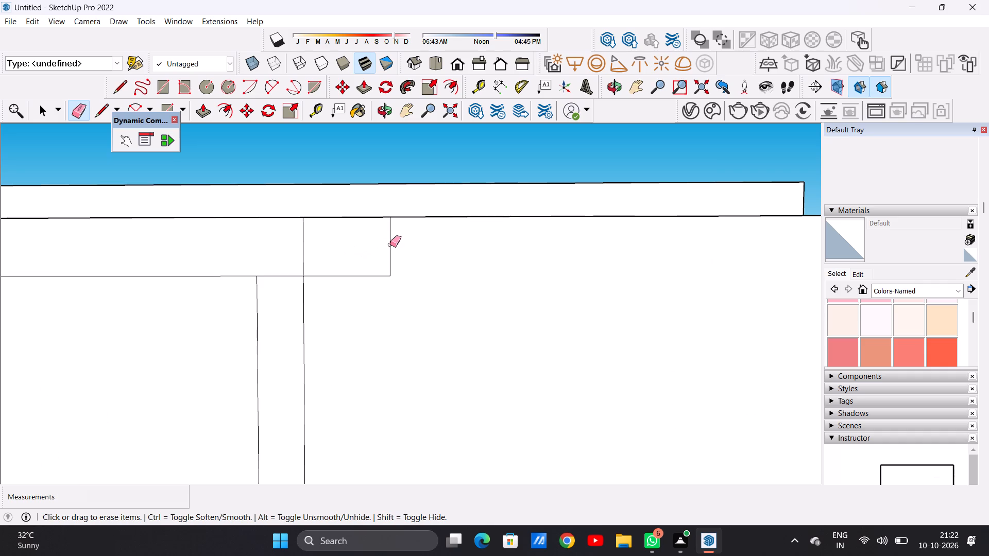
{"action": "left_click_drag", "start_coordinate": [396, 243], "coordinate": [382, 250]}
{"action": "left_click_drag", "start_coordinate": [376, 255], "coordinate": [364, 280]}
{"action": "scroll", "coordinate": [363, 286], "scroll_direction": "down", "scroll_amount": 13}
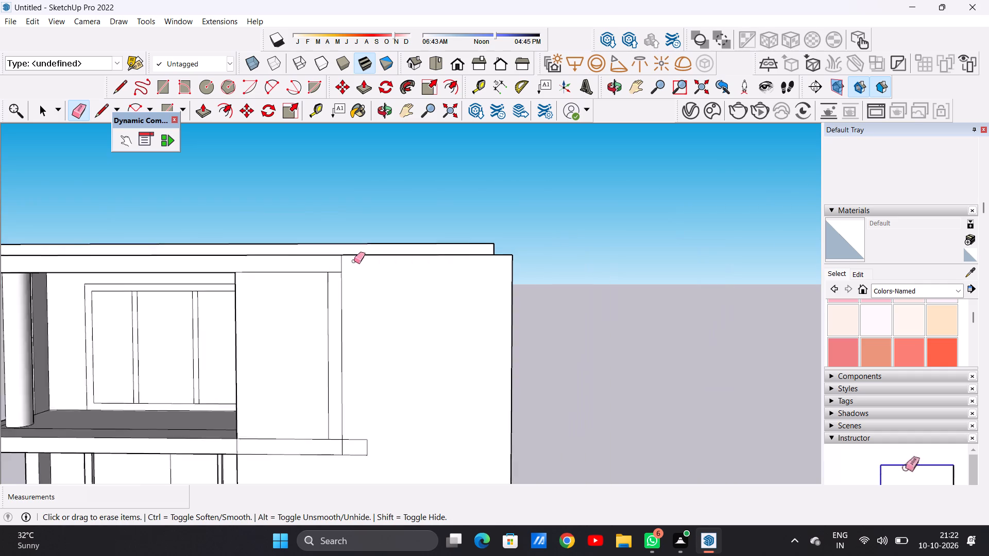
{"action": "scroll", "coordinate": [354, 261], "scroll_direction": "down", "scroll_amount": 7}
{"action": "scroll", "coordinate": [342, 383], "scroll_direction": "up", "scroll_amount": 17}
{"action": "left_click_drag", "start_coordinate": [366, 294], "coordinate": [368, 350]}
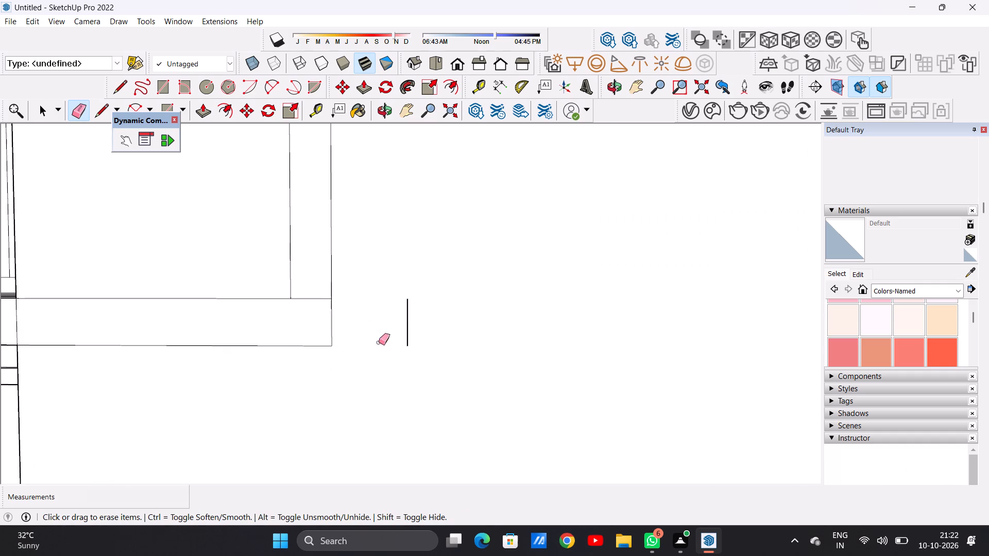
{"action": "left_click_drag", "start_coordinate": [407, 320], "coordinate": [389, 324]}
{"action": "key", "text": "space"}
Erase the short horizontal segments crossing the vertical strip at its lower and upper corners to merge the strip with both bands.
{"action": "scroll", "coordinate": [389, 415], "scroll_direction": "down", "scroll_amount": 14}
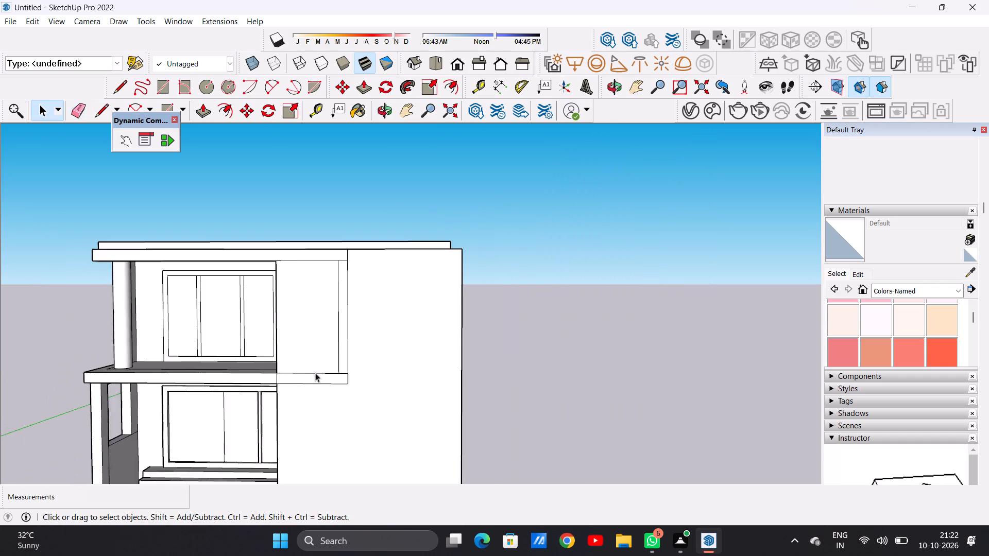
{"action": "scroll", "coordinate": [315, 373], "scroll_direction": "down", "scroll_amount": 9}
{"action": "scroll", "coordinate": [331, 370], "scroll_direction": "up", "scroll_amount": 16}
{"action": "key", "text": "e"}
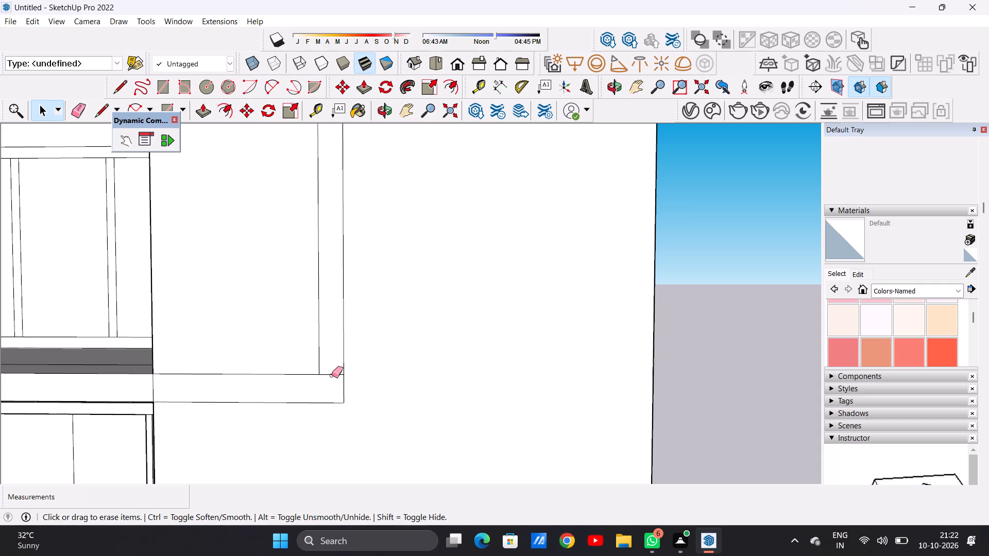
{"action": "scroll", "coordinate": [332, 375], "scroll_direction": "up", "scroll_amount": 5}
{"action": "left_click_drag", "start_coordinate": [333, 367], "coordinate": [334, 380]}
{"action": "scroll", "coordinate": [325, 410], "scroll_direction": "down", "scroll_amount": 4}
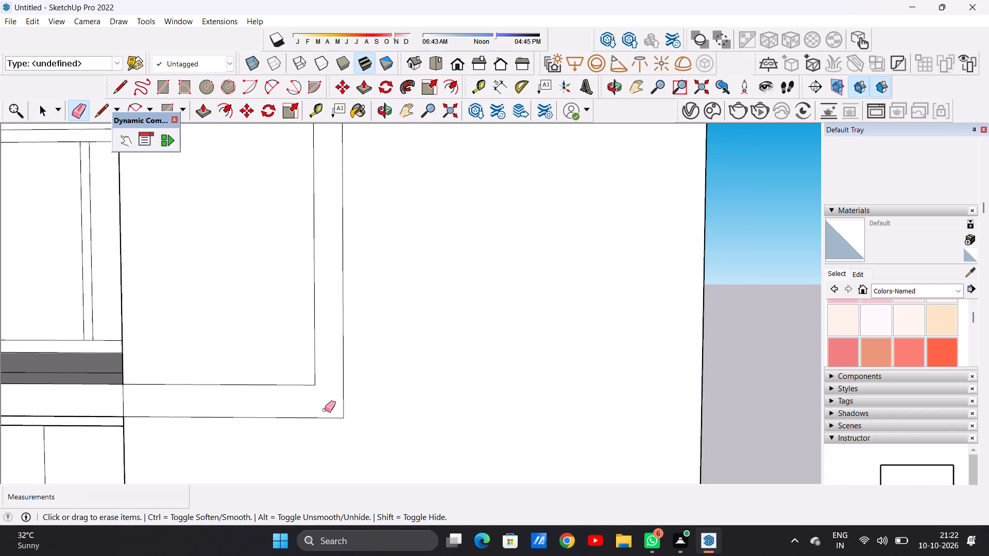
{"action": "scroll", "coordinate": [325, 410], "scroll_direction": "down", "scroll_amount": 9}
{"action": "scroll", "coordinate": [332, 239], "scroll_direction": "up", "scroll_amount": 11}
{"action": "left_click_drag", "start_coordinate": [323, 246], "coordinate": [320, 255]}
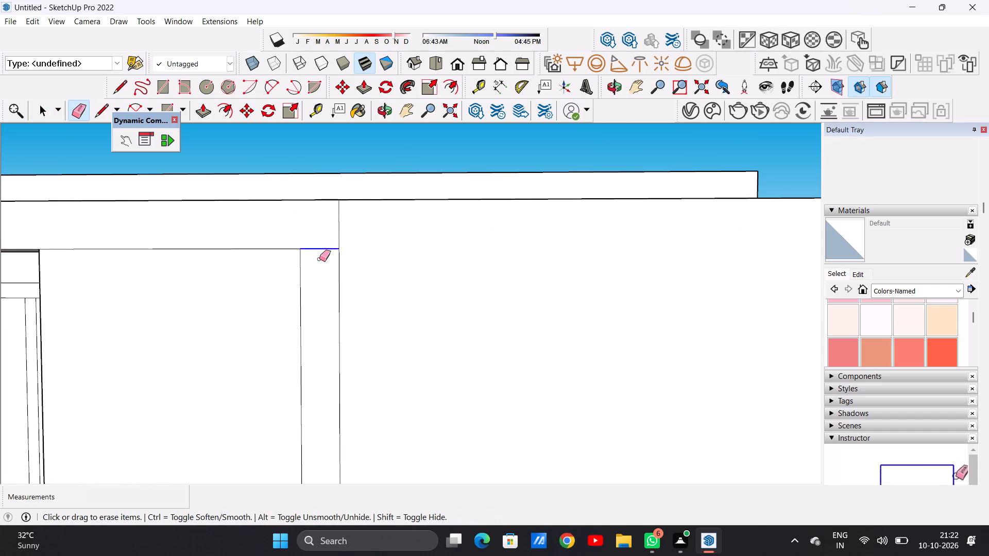
{"action": "key", "text": "space"}
In front view, draw a window rectangle about 6' 7 1/4" high by 3' 3/16" wide inside the framed panel beside the balcony.
{"action": "scroll", "coordinate": [347, 341], "scroll_direction": "down", "scroll_amount": 16}
{"action": "scroll", "coordinate": [319, 298], "scroll_direction": "up", "scroll_amount": 1}
{"action": "scroll", "coordinate": [319, 298], "scroll_direction": "down", "scroll_amount": 1}
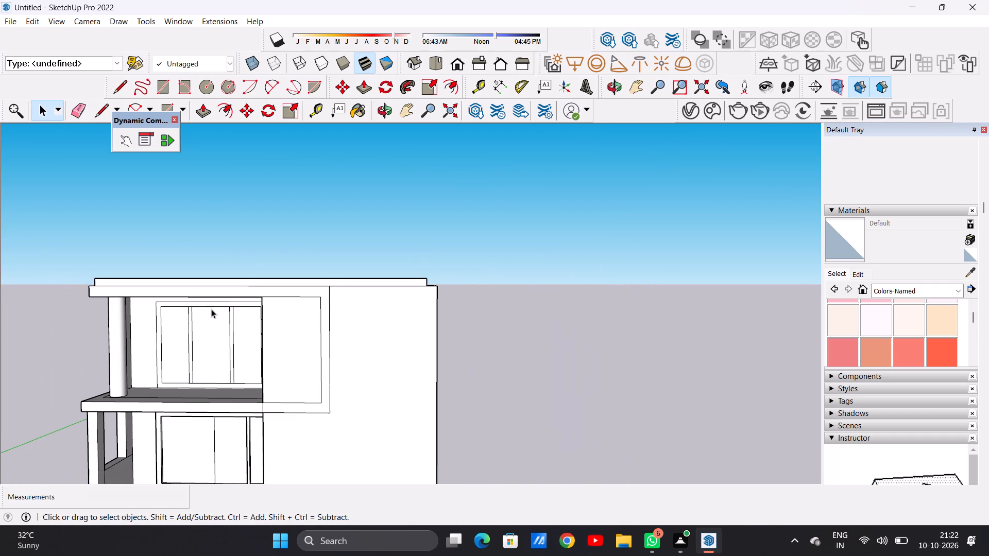
{"action": "middle_click_drag", "start_coordinate": [244, 317], "coordinate": [292, 335]}
{"action": "scroll", "coordinate": [317, 344], "scroll_direction": "down", "scroll_amount": 7}
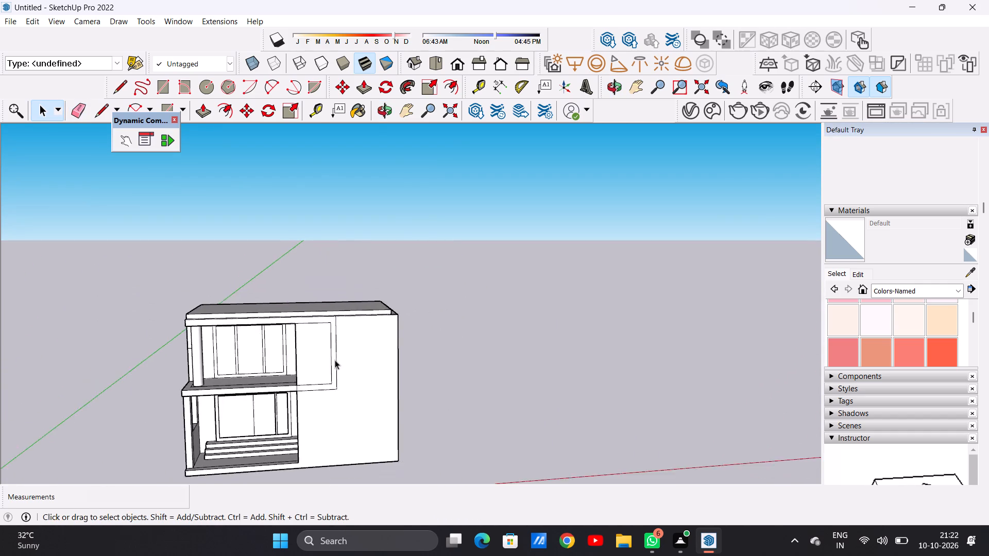
{"action": "middle_click_drag", "start_coordinate": [312, 356], "coordinate": [285, 343]}
{"action": "scroll", "coordinate": [325, 352], "scroll_direction": "up", "scroll_amount": 5}
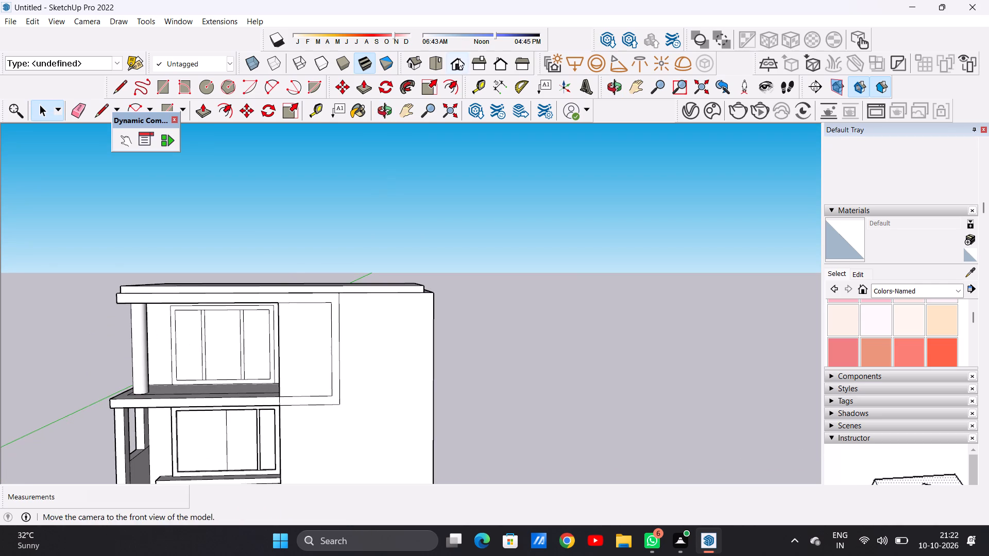
{"action": "left_click", "coordinate": [458, 59]}
{"action": "scroll", "coordinate": [454, 198], "scroll_direction": "down", "scroll_amount": 3}
{"action": "scroll", "coordinate": [457, 225], "scroll_direction": "up", "scroll_amount": 9}
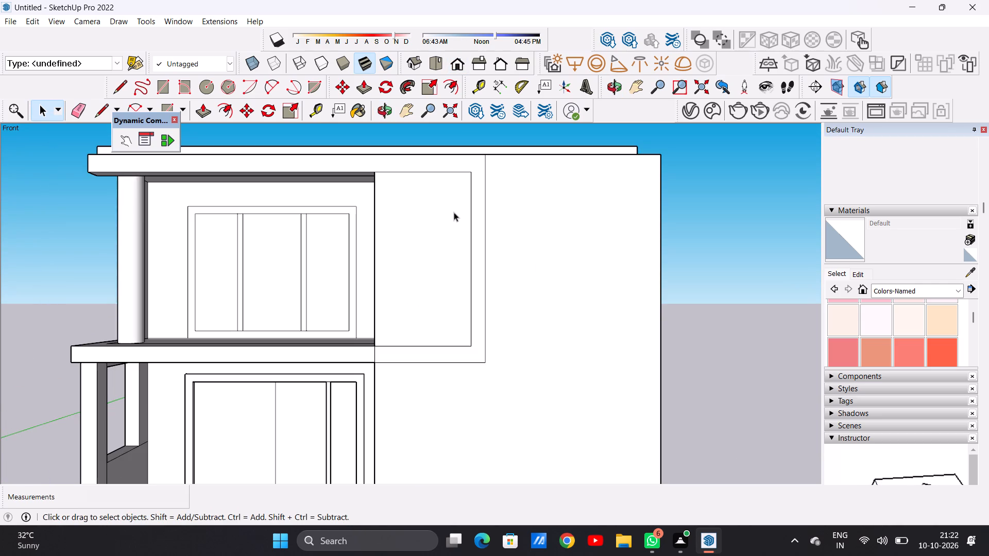
{"action": "key", "text": "r"}
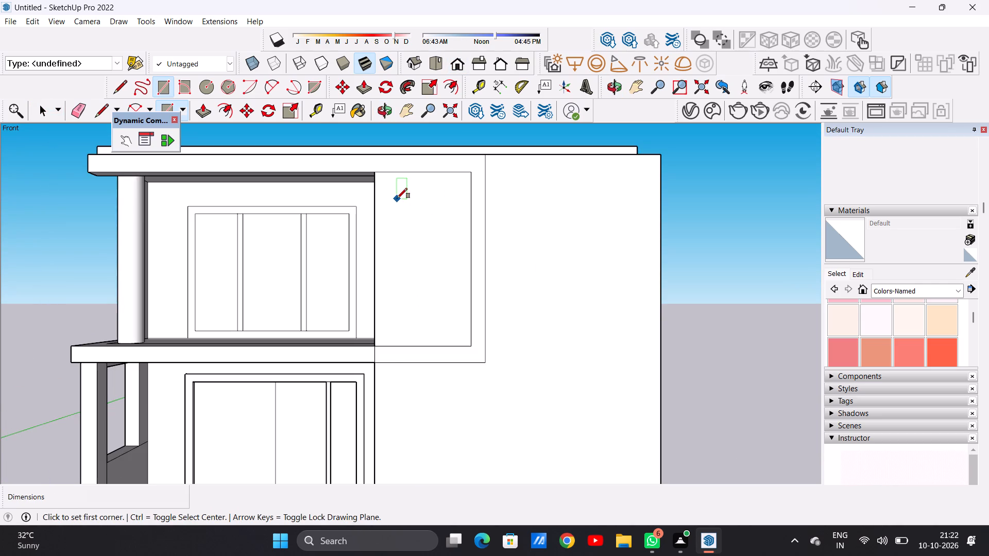
{"action": "left_click", "coordinate": [390, 189]}
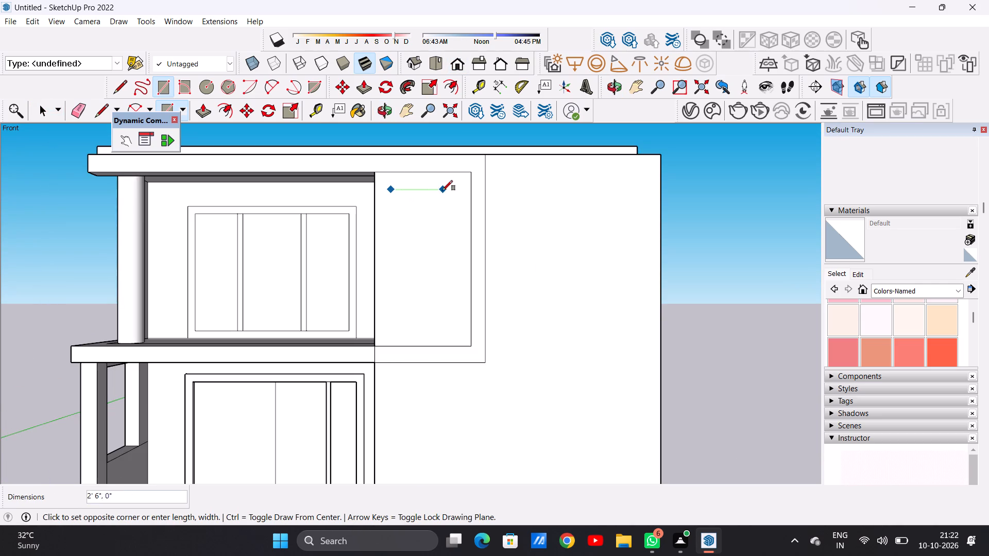
{"action": "left_click", "coordinate": [453, 327]}
{"action": "key", "text": "space"}
Push the window rectangle about 2 7/16" into the wall to form a recess.
{"action": "scroll", "coordinate": [433, 269], "scroll_direction": "down", "scroll_amount": 6}
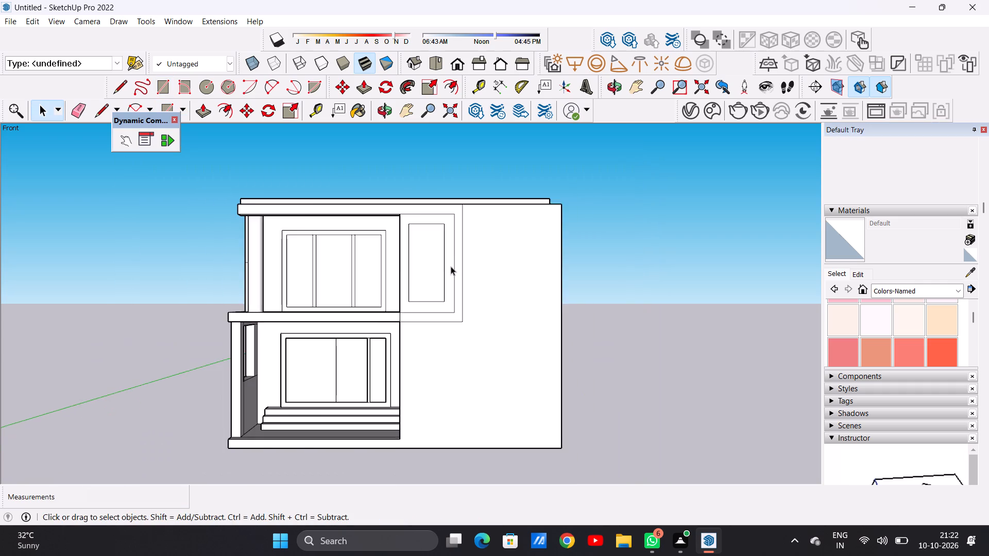
{"action": "middle_click_drag", "start_coordinate": [445, 266], "coordinate": [331, 360]}
{"action": "scroll", "coordinate": [405, 286], "scroll_direction": "up", "scroll_amount": 7}
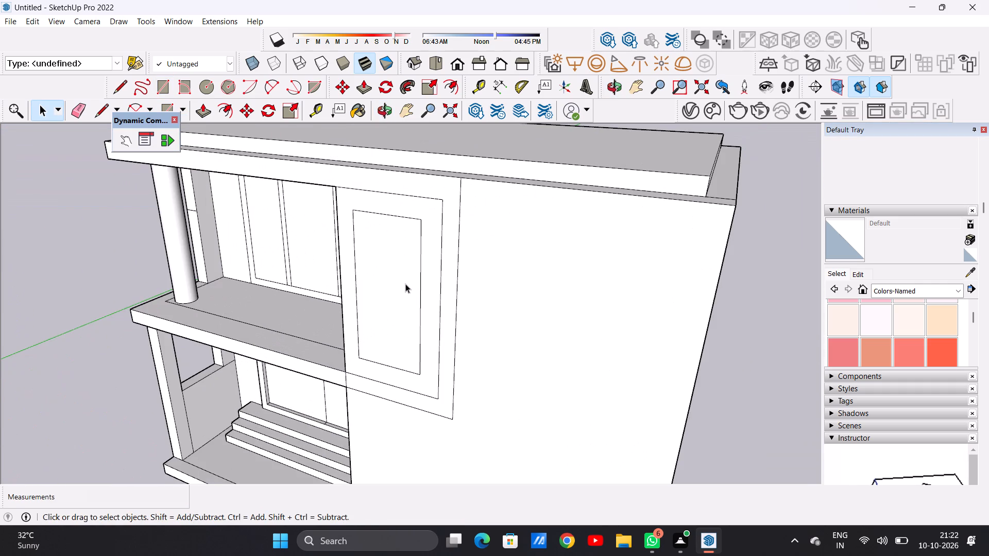
{"action": "key", "text": "p"}
{"action": "scroll", "coordinate": [397, 276], "scroll_direction": "up", "scroll_amount": 3}
{"action": "left_click", "coordinate": [394, 276]}
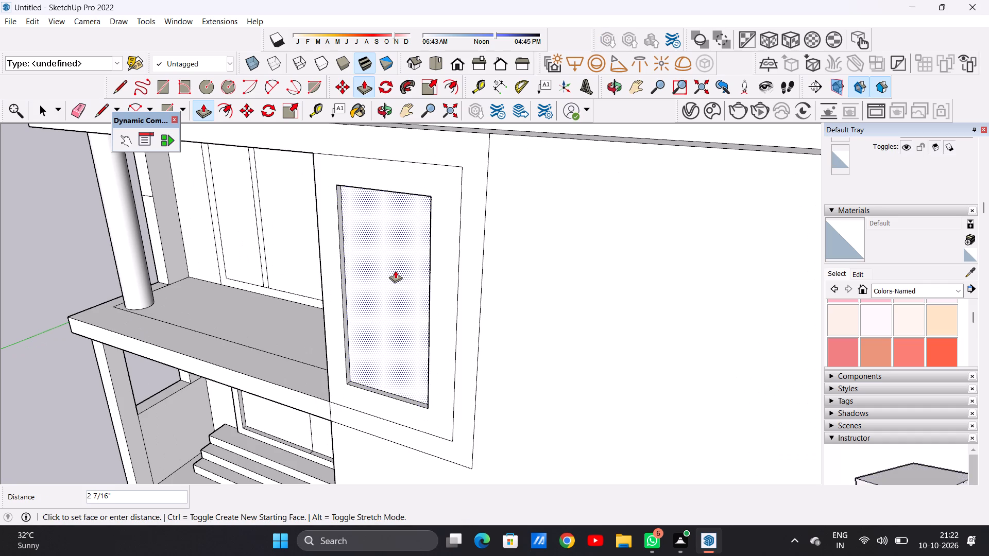
{"action": "left_click", "coordinate": [395, 270]}
{"action": "key", "text": "space"}
Examine the facade from the front and from the side, checking the recessed window and the framed panel beside the balcony.
{"action": "scroll", "coordinate": [398, 308], "scroll_direction": "down", "scroll_amount": 9}
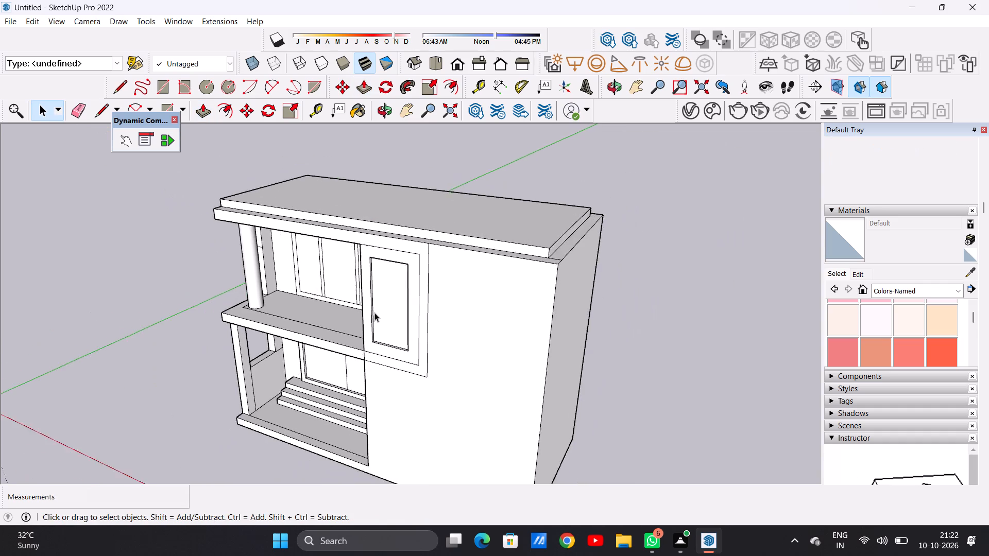
{"action": "middle_click_drag", "start_coordinate": [377, 310], "coordinate": [313, 275]}
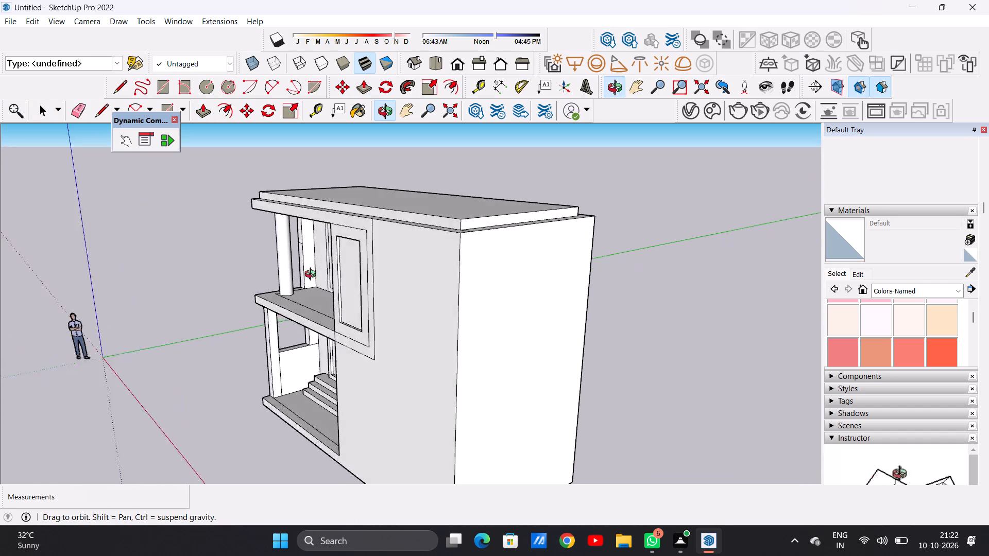
{"action": "middle_click_drag", "start_coordinate": [313, 275], "coordinate": [268, 273]}
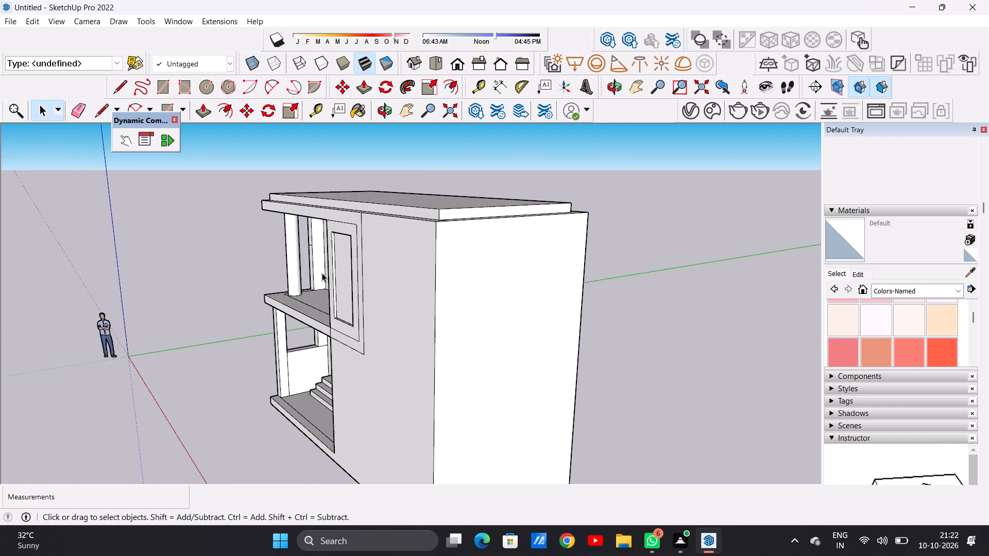
{"action": "scroll", "coordinate": [326, 272], "scroll_direction": "up", "scroll_amount": 15}
{"action": "scroll", "coordinate": [346, 294], "scroll_direction": "down", "scroll_amount": 10}
{"action": "scroll", "coordinate": [370, 276], "scroll_direction": "up", "scroll_amount": 1}
{"action": "scroll", "coordinate": [370, 276], "scroll_direction": "down", "scroll_amount": 12}
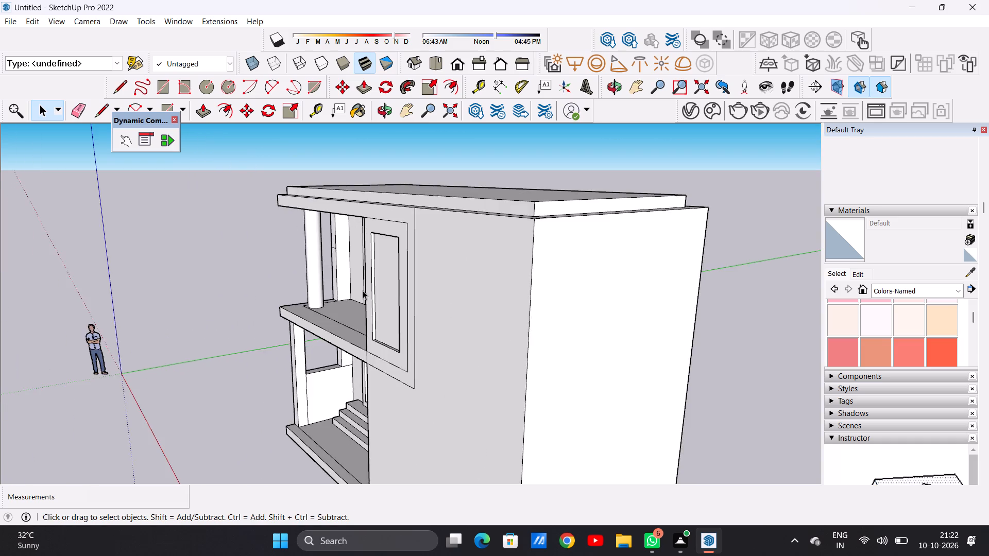
{"action": "middle_click_drag", "start_coordinate": [370, 290], "coordinate": [542, 257]}
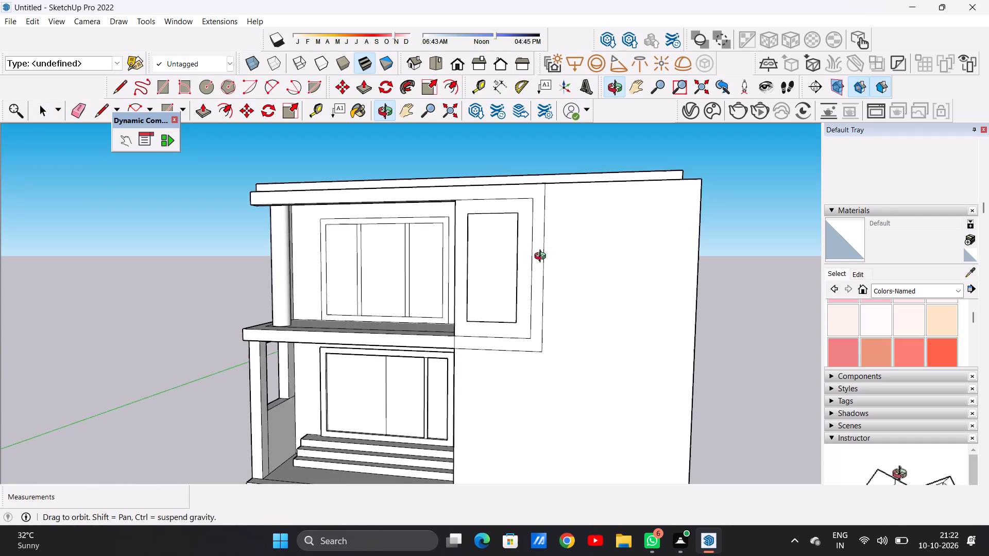
{"action": "middle_click_drag", "start_coordinate": [542, 257], "coordinate": [555, 265]}
{"action": "scroll", "coordinate": [555, 266], "scroll_direction": "up", "scroll_amount": 1}
{"action": "scroll", "coordinate": [511, 293], "scroll_direction": "down", "scroll_amount": 10}
{"action": "scroll", "coordinate": [489, 272], "scroll_direction": "up", "scroll_amount": 7}
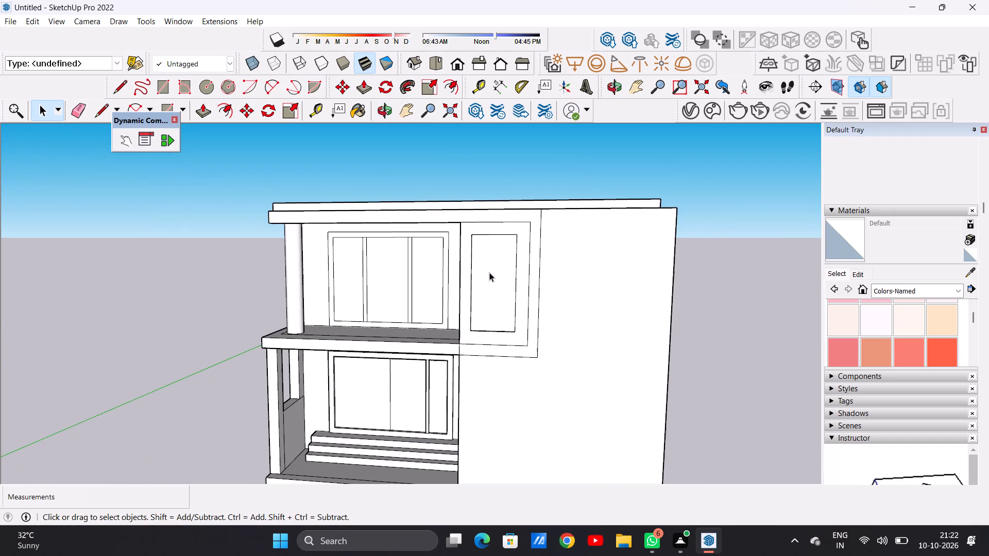
{"action": "left_click", "coordinate": [456, 60]}
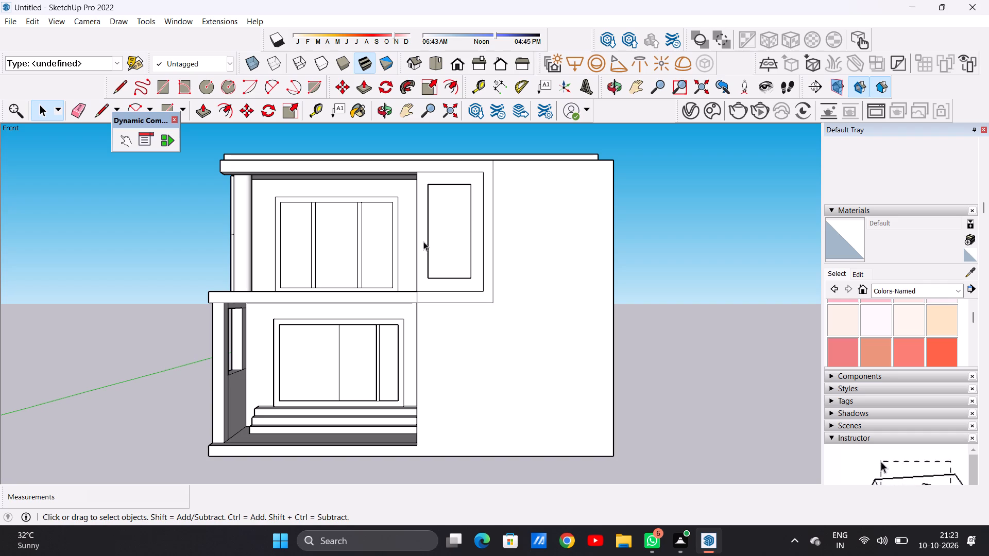
{"action": "scroll", "coordinate": [427, 245], "scroll_direction": "down", "scroll_amount": 8}
{"action": "middle_click_drag", "start_coordinate": [466, 233], "coordinate": [272, 280]}
{"action": "middle_click_drag", "start_coordinate": [522, 224], "coordinate": [414, 260]}
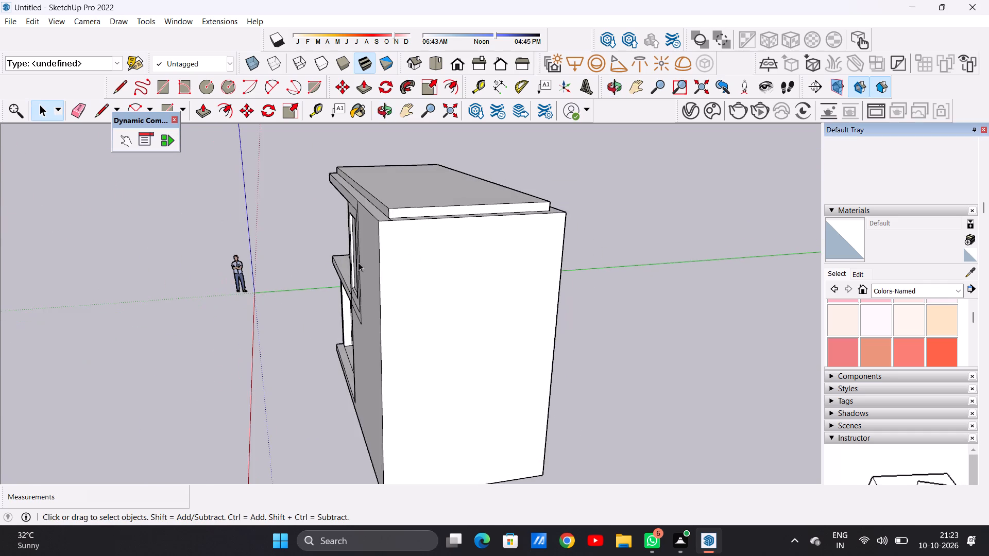
{"action": "scroll", "coordinate": [357, 258], "scroll_direction": "up", "scroll_amount": 12}
{"action": "scroll", "coordinate": [348, 245], "scroll_direction": "down", "scroll_amount": 1}
{"action": "scroll", "coordinate": [348, 244], "scroll_direction": "up", "scroll_amount": 5}
{"action": "middle_click_drag", "start_coordinate": [344, 236], "coordinate": [511, 243]}
{"action": "scroll", "coordinate": [489, 240], "scroll_direction": "up", "scroll_amount": 1}
{"action": "scroll", "coordinate": [485, 250], "scroll_direction": "down", "scroll_amount": 8}
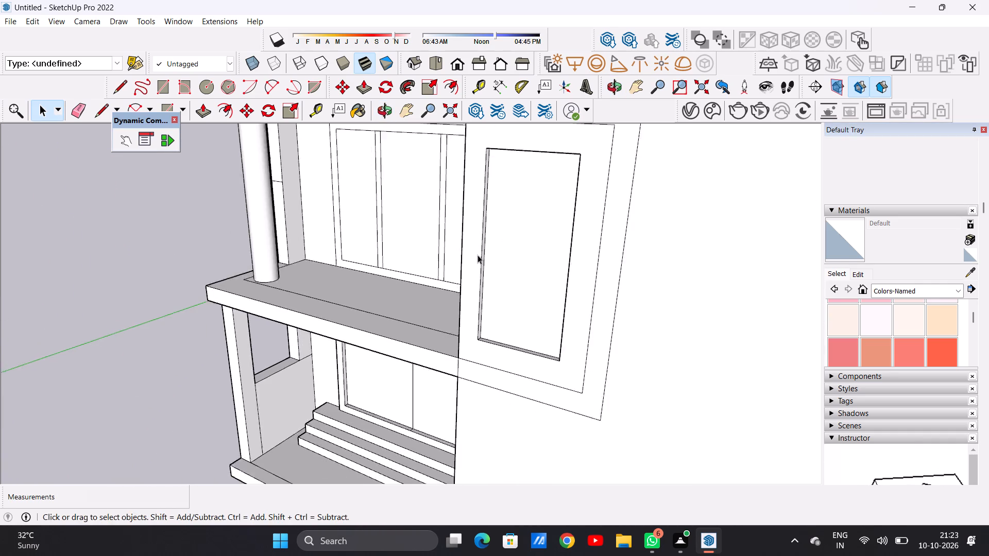
{"action": "scroll", "coordinate": [478, 255], "scroll_direction": "down", "scroll_amount": 1}
{"action": "middle_click_drag", "start_coordinate": [478, 255], "coordinate": [609, 235]}
{"action": "scroll", "coordinate": [584, 240], "scroll_direction": "down", "scroll_amount": 5}
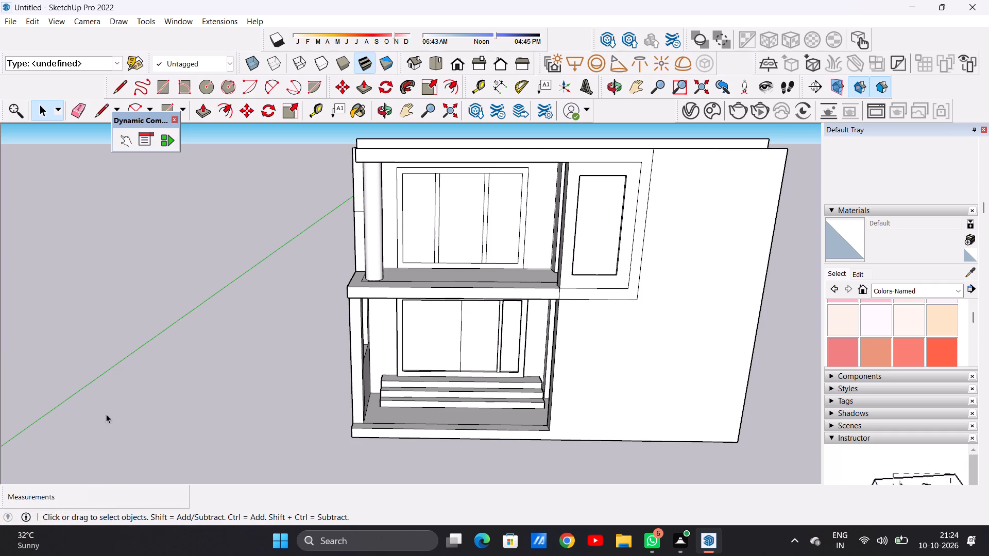
{"action": "scroll", "coordinate": [378, 367], "scroll_direction": "down", "scroll_amount": 14}
{"action": "scroll", "coordinate": [487, 329], "scroll_direction": "up", "scroll_amount": 7}
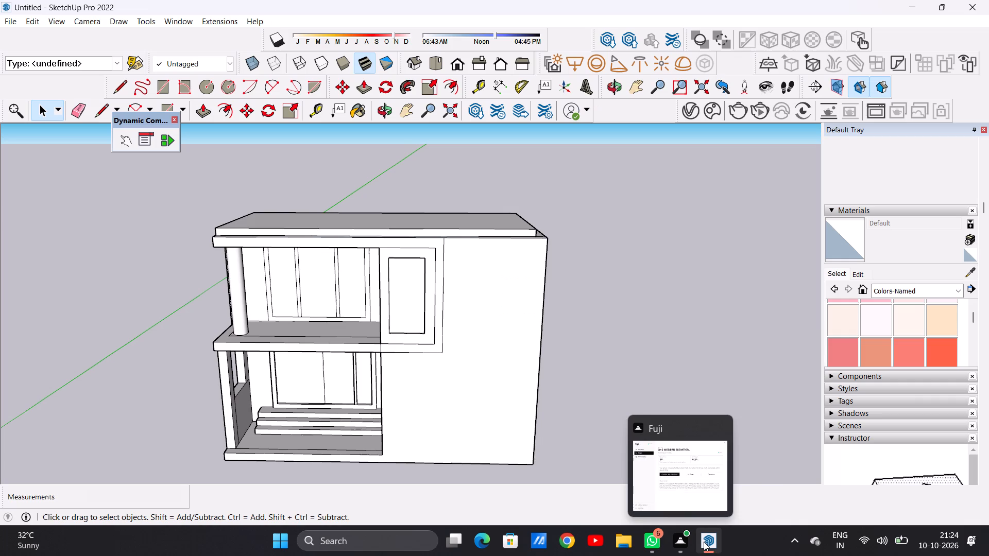
{"action": "left_click", "coordinate": [685, 480]}
{"action": "scroll", "coordinate": [479, 348], "scroll_direction": "down", "scroll_amount": 4}
{"action": "middle_click_drag", "start_coordinate": [397, 358], "coordinate": [395, 351]}
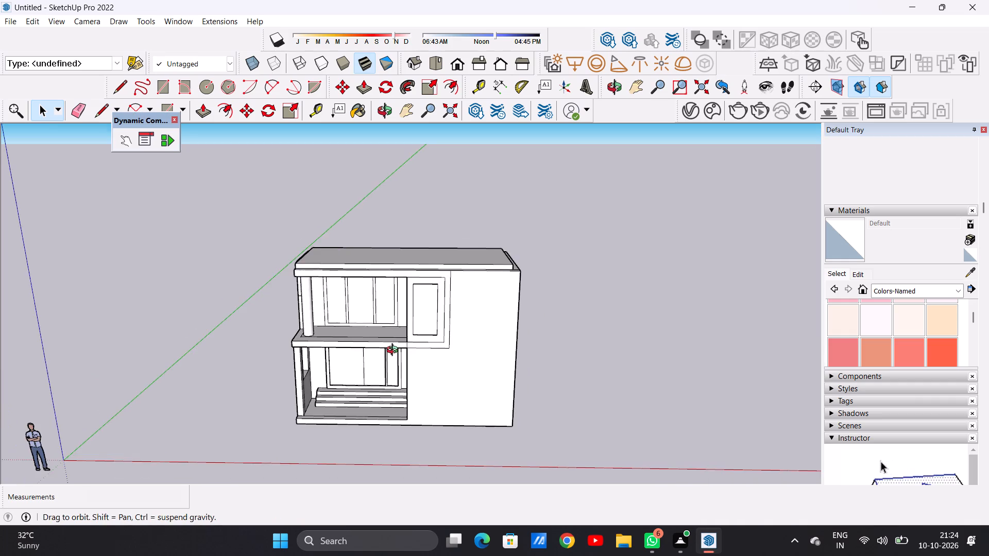
{"action": "middle_click_drag", "start_coordinate": [395, 351], "coordinate": [432, 262]}
{"action": "scroll", "coordinate": [445, 269], "scroll_direction": "up", "scroll_amount": 7}
{"action": "middle_click_drag", "start_coordinate": [413, 299], "coordinate": [454, 331]}
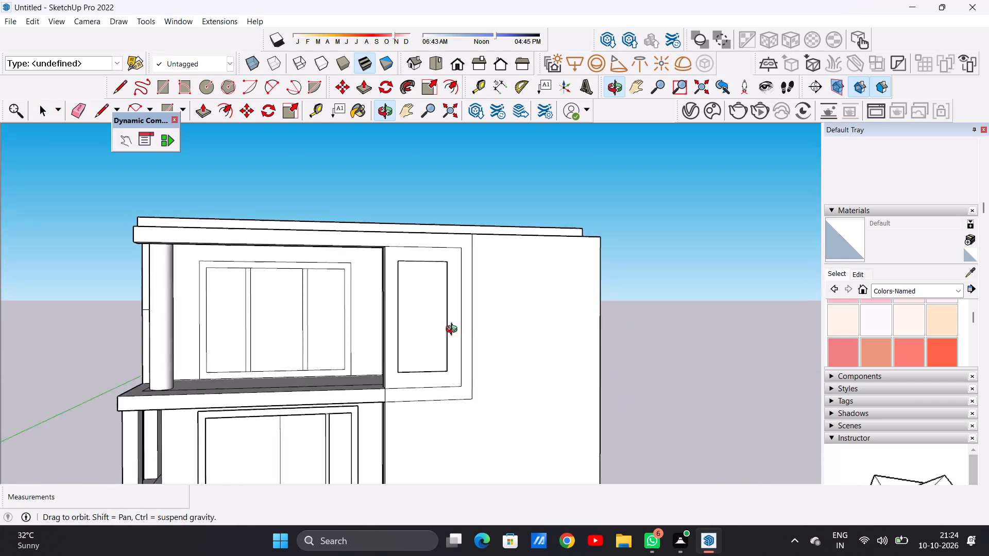
{"action": "middle_click_drag", "start_coordinate": [454, 331], "coordinate": [386, 341]}
{"action": "scroll", "coordinate": [388, 381], "scroll_direction": "down", "scroll_amount": 10}
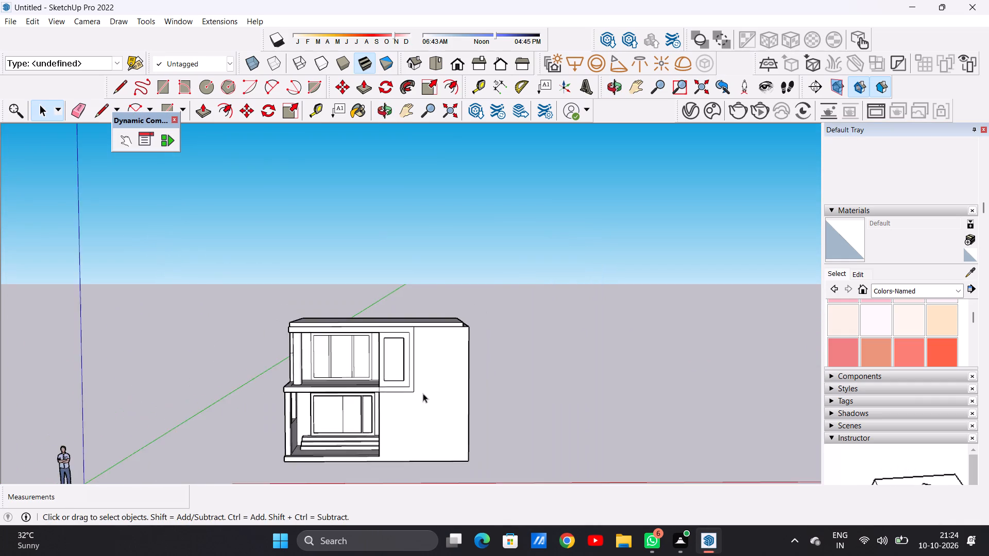
{"action": "scroll", "coordinate": [424, 404], "scroll_direction": "up", "scroll_amount": 7}
{"action": "middle_click_drag", "start_coordinate": [340, 312], "coordinate": [197, 325]}
{"action": "scroll", "coordinate": [446, 287], "scroll_direction": "up", "scroll_amount": 8}
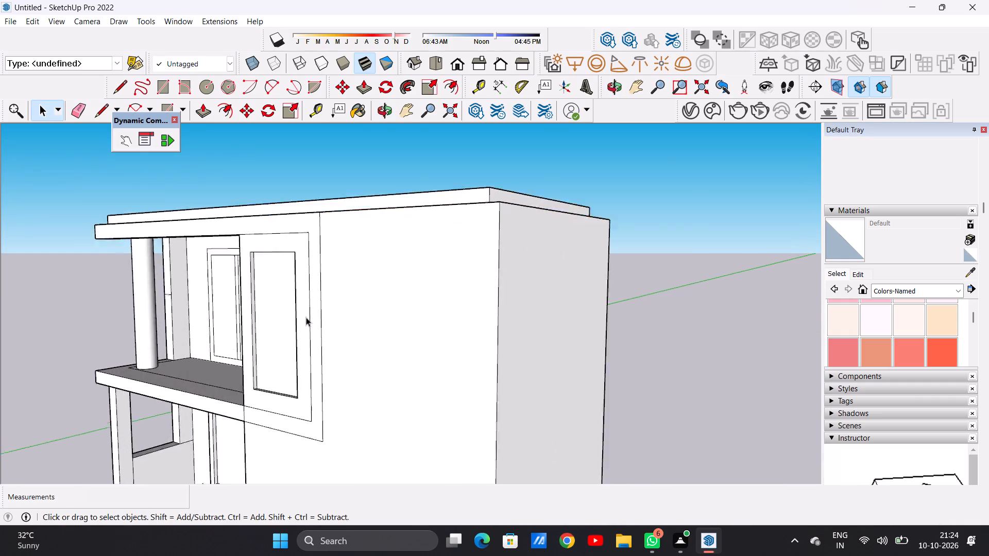
Examine the balcony, the framed window panel and the plain front wall from the front, the side and above.
{"action": "scroll", "coordinate": [306, 317], "scroll_direction": "up", "scroll_amount": 4}
{"action": "middle_click_drag", "start_coordinate": [199, 320], "coordinate": [377, 298]}
{"action": "scroll", "coordinate": [391, 302], "scroll_direction": "down", "scroll_amount": 7}
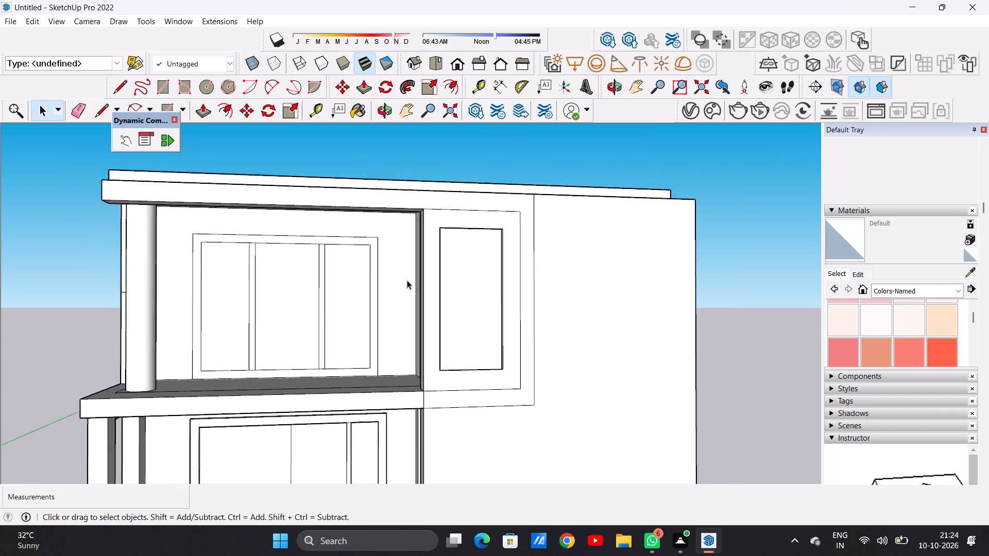
{"action": "scroll", "coordinate": [407, 280], "scroll_direction": "down", "scroll_amount": 3}
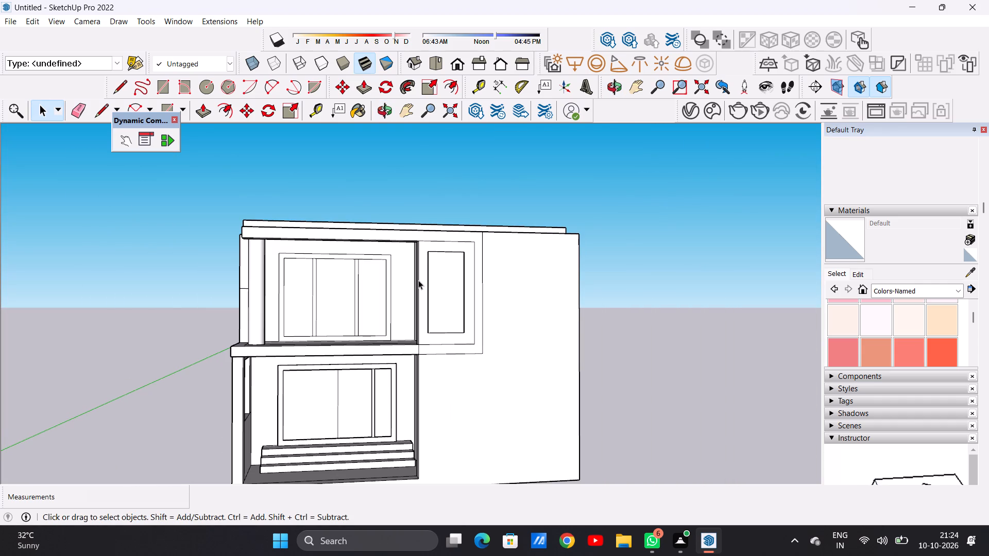
{"action": "scroll", "coordinate": [428, 251], "scroll_direction": "down", "scroll_amount": 5}
{"action": "middle_click_drag", "start_coordinate": [482, 258], "coordinate": [251, 330]}
{"action": "scroll", "coordinate": [348, 299], "scroll_direction": "up", "scroll_amount": 8}
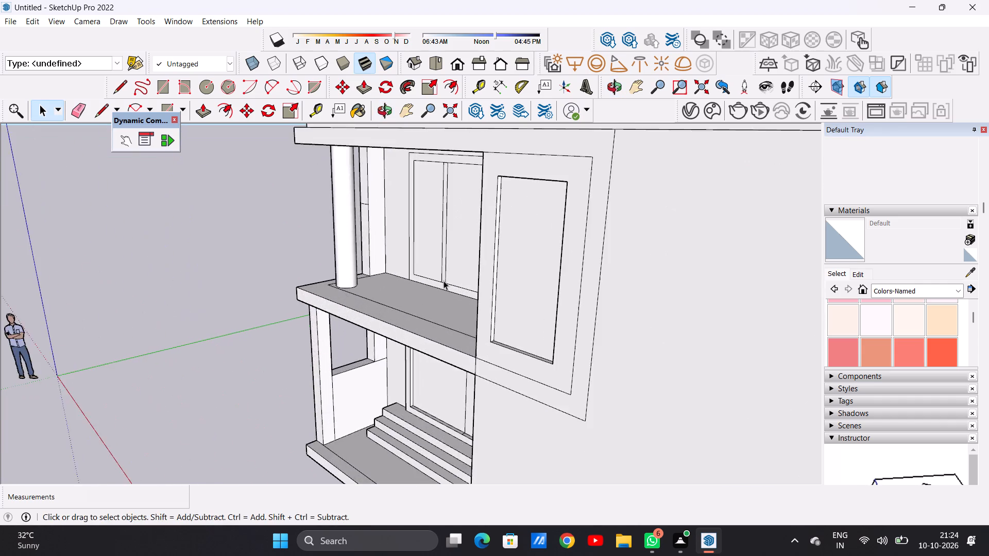
{"action": "scroll", "coordinate": [444, 281], "scroll_direction": "up", "scroll_amount": 4}
{"action": "scroll", "coordinate": [438, 278], "scroll_direction": "down", "scroll_amount": 9}
{"action": "middle_click_drag", "start_coordinate": [455, 262], "coordinate": [548, 310]}
{"action": "scroll", "coordinate": [507, 267], "scroll_direction": "up", "scroll_amount": 2}
{"action": "scroll", "coordinate": [507, 267], "scroll_direction": "down", "scroll_amount": 1}
{"action": "scroll", "coordinate": [507, 267], "scroll_direction": "up", "scroll_amount": 6}
{"action": "scroll", "coordinate": [455, 266], "scroll_direction": "down", "scroll_amount": 10}
{"action": "middle_click_drag", "start_coordinate": [524, 284], "coordinate": [574, 360]}
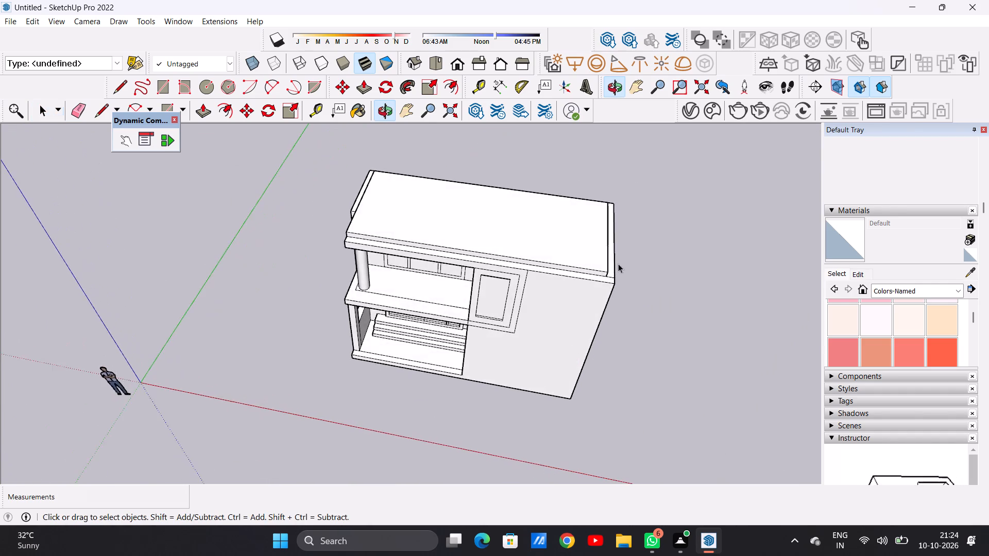
{"action": "scroll", "coordinate": [610, 264], "scroll_direction": "up", "scroll_amount": 11}
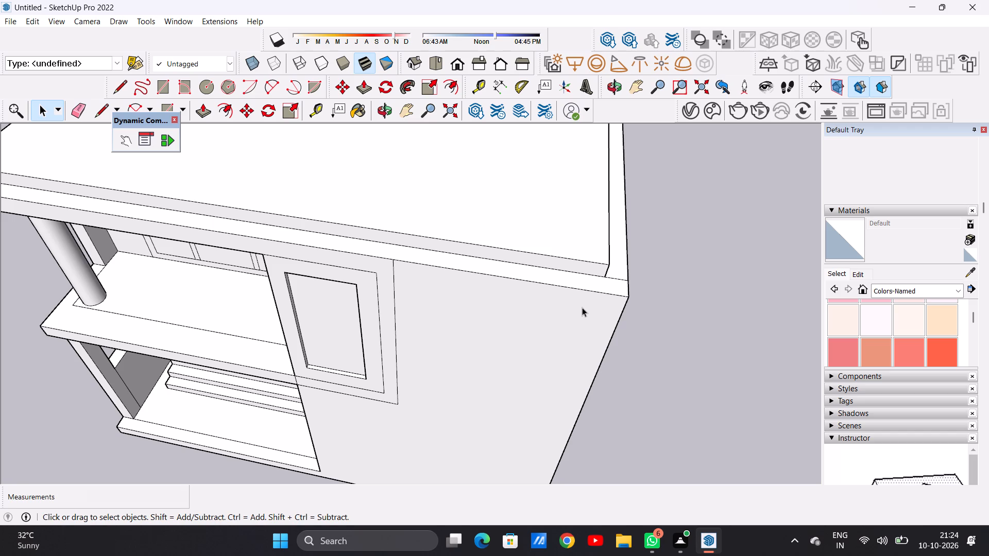
{"action": "scroll", "coordinate": [552, 302], "scroll_direction": "down", "scroll_amount": 6}
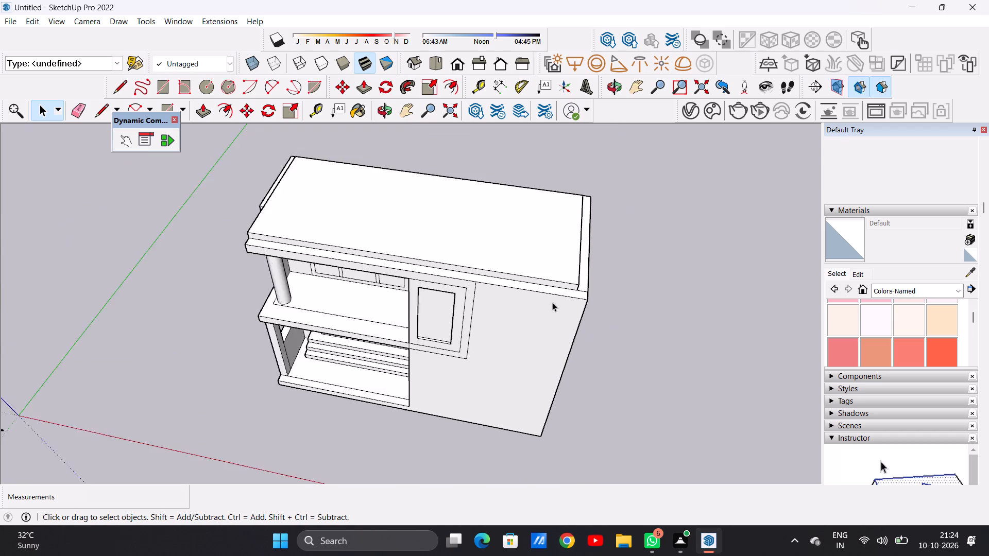
{"action": "scroll", "coordinate": [552, 302], "scroll_direction": "down", "scroll_amount": 5}
{"action": "middle_click_drag", "start_coordinate": [579, 287], "coordinate": [691, 289]}
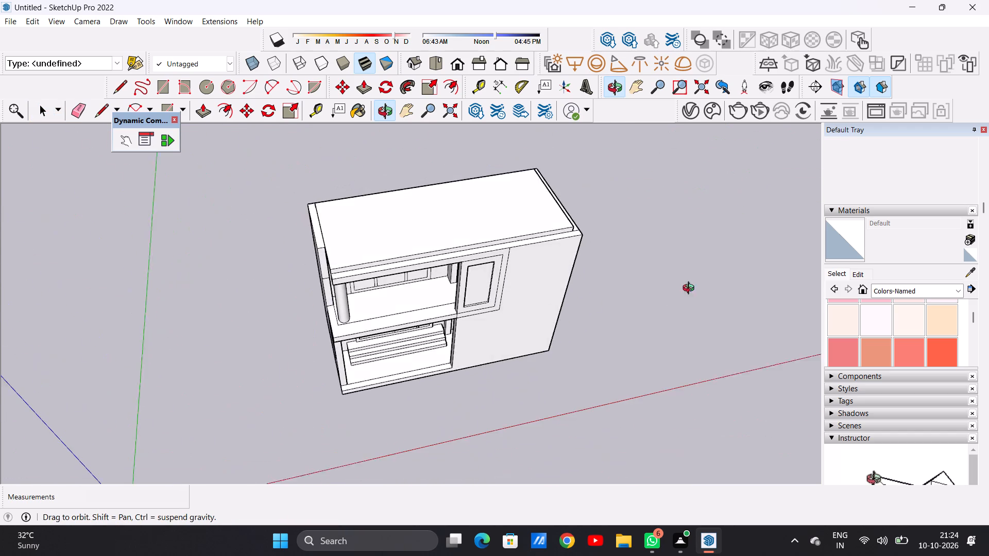
{"action": "middle_click_drag", "start_coordinate": [691, 289], "coordinate": [541, 289]}
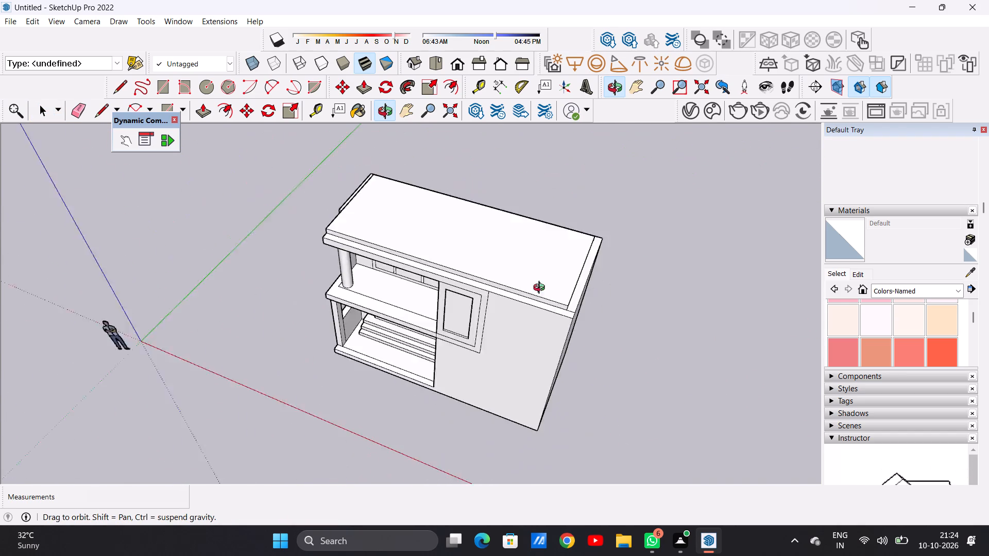
{"action": "middle_click_drag", "start_coordinate": [541, 289], "coordinate": [586, 311]}
Draw a line about 10 3/16" long from the balcony opening's upper corner at the framed panel up to the front band's top edge.
{"action": "scroll", "coordinate": [531, 332], "scroll_direction": "up", "scroll_amount": 7}
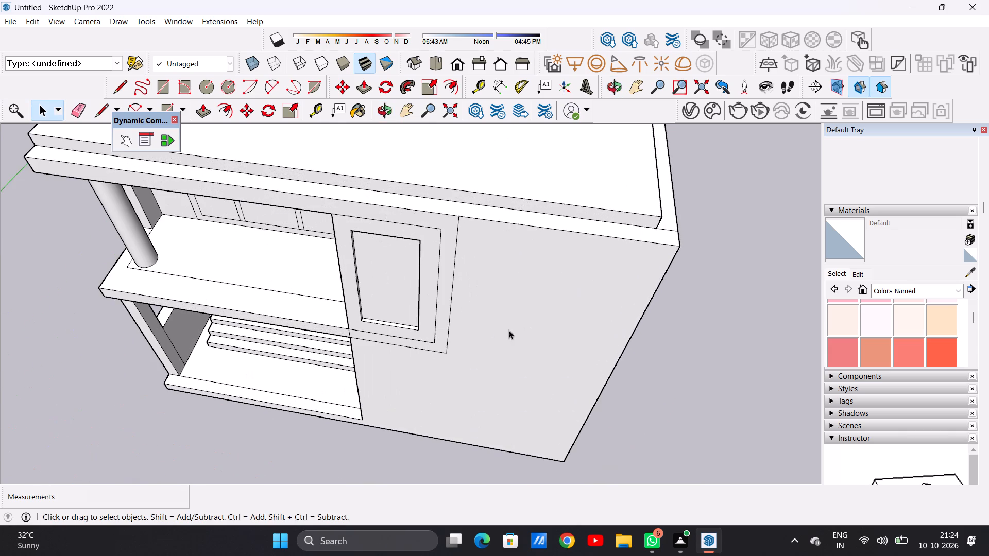
{"action": "scroll", "coordinate": [509, 330], "scroll_direction": "up", "scroll_amount": 1}
{"action": "scroll", "coordinate": [443, 317], "scroll_direction": "down", "scroll_amount": 7}
{"action": "scroll", "coordinate": [389, 275], "scroll_direction": "up", "scroll_amount": 9}
{"action": "middle_click_drag", "start_coordinate": [391, 254], "coordinate": [402, 296]}
{"action": "scroll", "coordinate": [402, 296], "scroll_direction": "up", "scroll_amount": 1}
{"action": "scroll", "coordinate": [398, 273], "scroll_direction": "down", "scroll_amount": 9}
{"action": "scroll", "coordinate": [385, 267], "scroll_direction": "up", "scroll_amount": 9}
{"action": "middle_click_drag", "start_coordinate": [394, 284], "coordinate": [400, 242]}
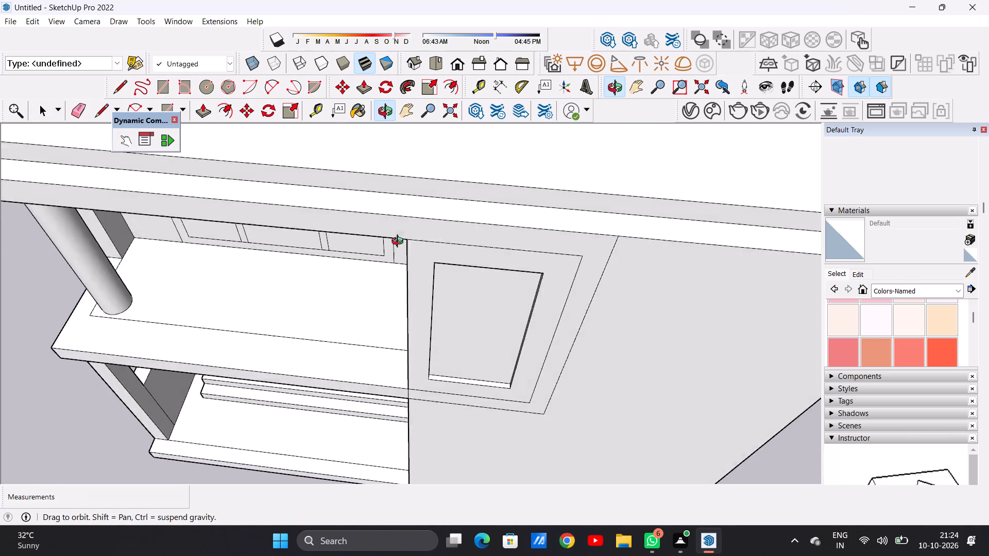
{"action": "middle_click_drag", "start_coordinate": [400, 242], "coordinate": [400, 222]}
{"action": "scroll", "coordinate": [404, 292], "scroll_direction": "down", "scroll_amount": 10}
{"action": "scroll", "coordinate": [404, 300], "scroll_direction": "up", "scroll_amount": 8}
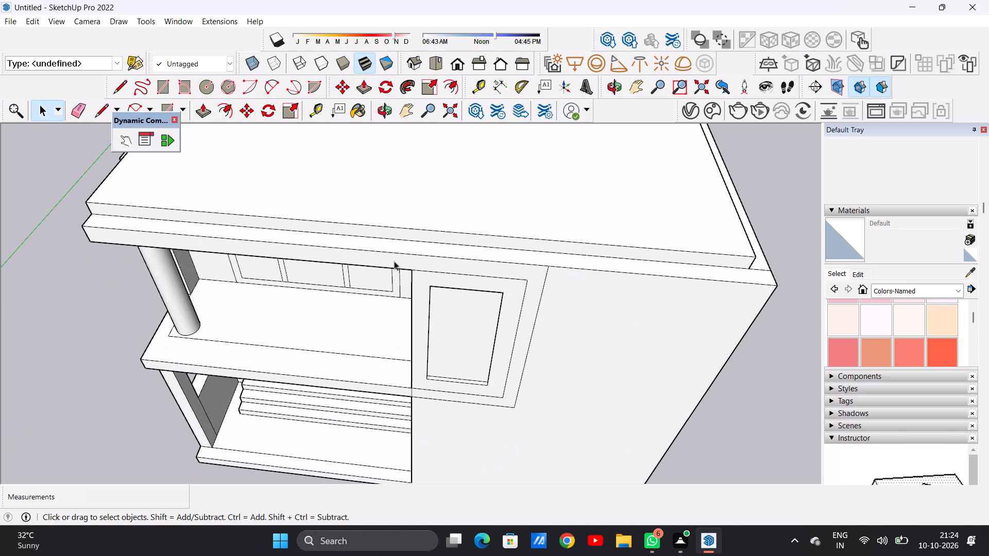
{"action": "key", "text": "l"}
{"action": "middle_click_drag", "start_coordinate": [434, 234], "coordinate": [424, 297]}
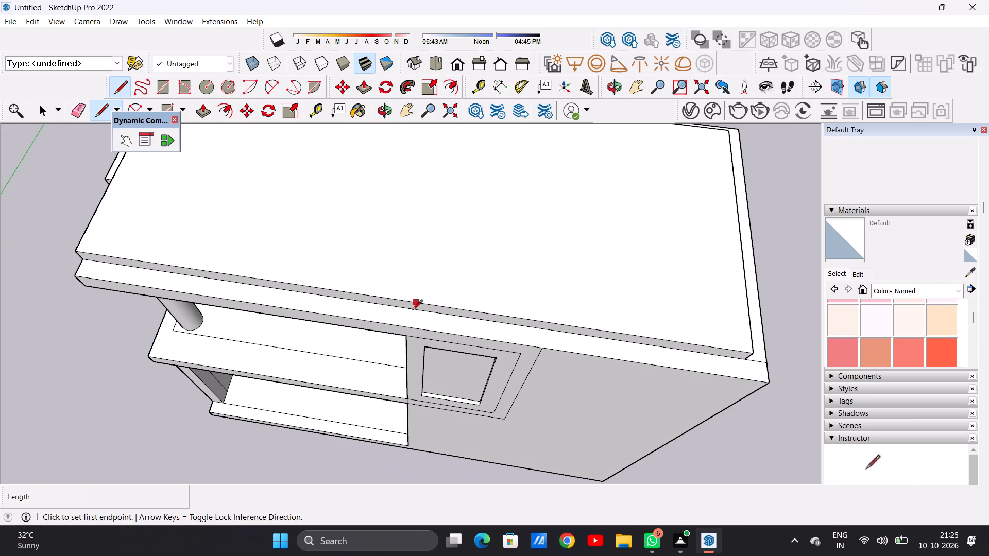
{"action": "middle_click_drag", "start_coordinate": [409, 328], "coordinate": [394, 265]}
{"action": "scroll", "coordinate": [403, 268], "scroll_direction": "up", "scroll_amount": 11}
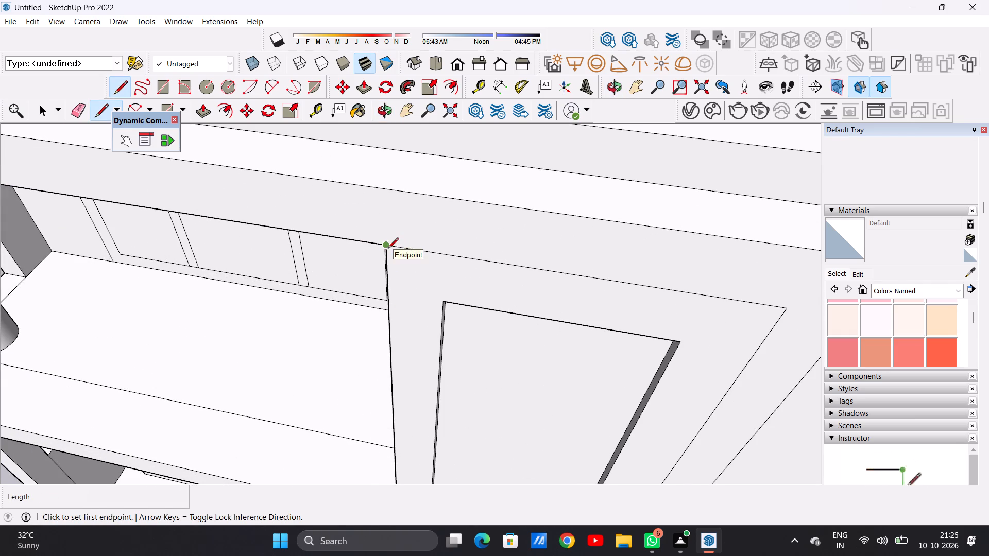
{"action": "left_click", "coordinate": [388, 249]}
{"action": "middle_click_drag", "start_coordinate": [385, 187], "coordinate": [393, 249]}
{"action": "left_click", "coordinate": [379, 202]}
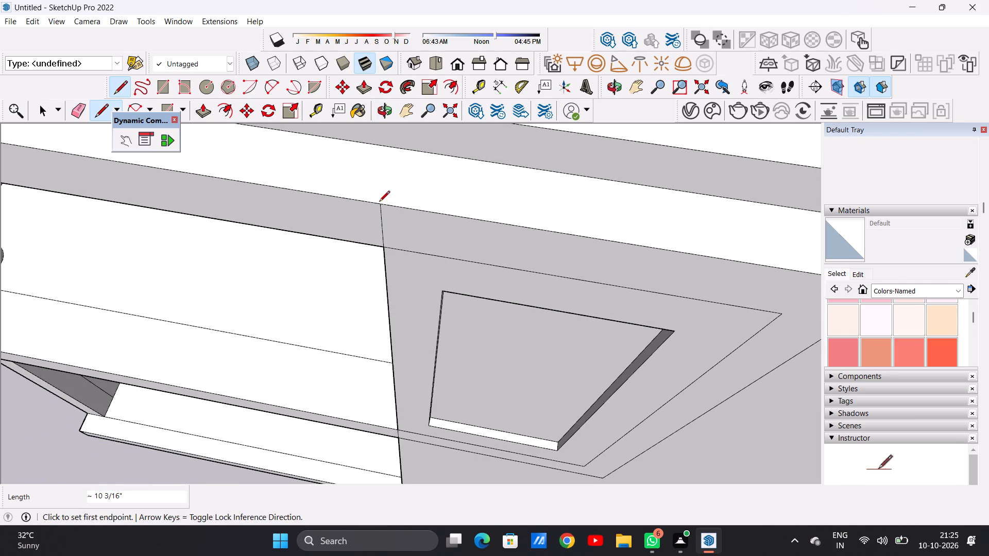
Continue the dividing line about 9 3/4" across the band's top ledge to the roof slab's front face.
{"action": "left_click", "coordinate": [379, 202]}
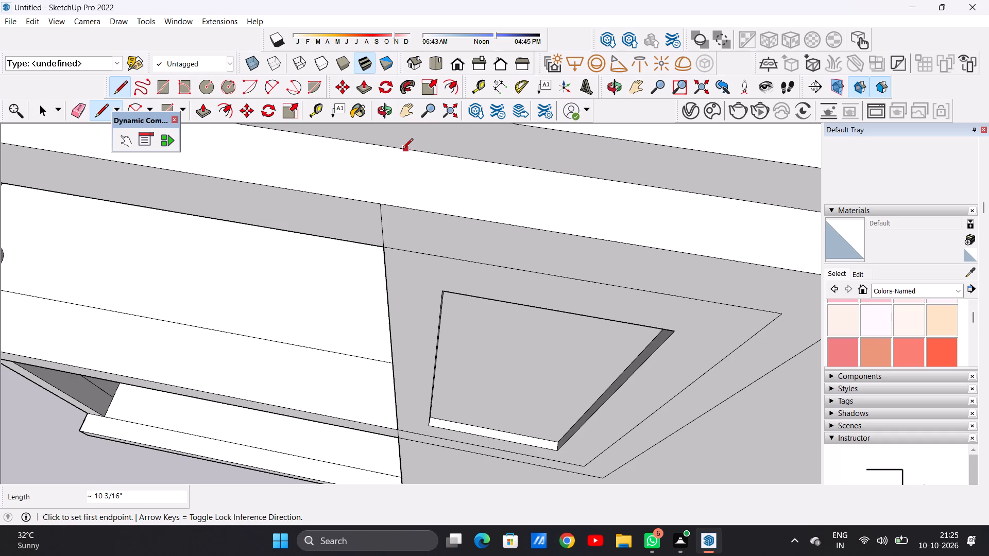
{"action": "left_click", "coordinate": [398, 151]}
{"action": "left_click", "coordinate": [382, 205]}
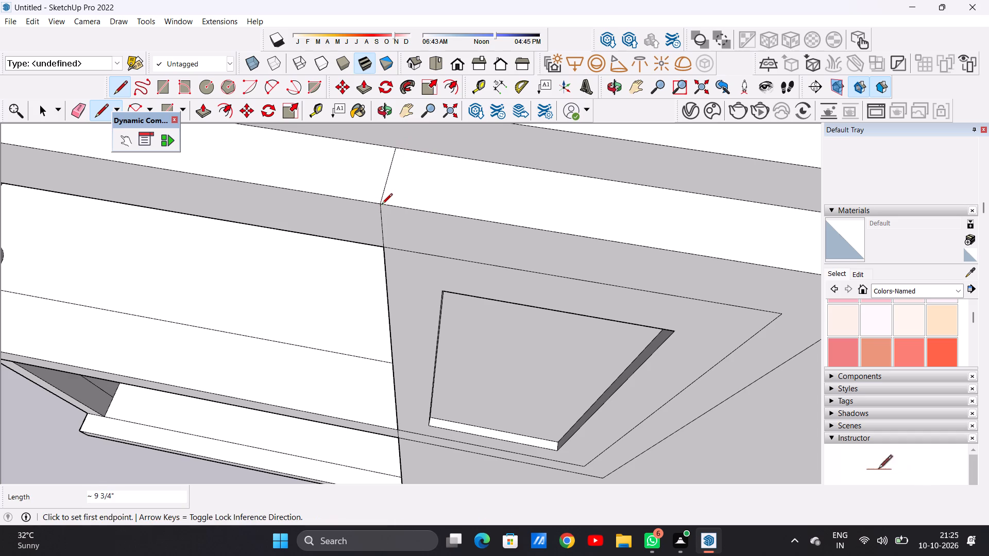
{"action": "key", "text": "space"}
{"action": "key", "text": "space"}
Examine the divided roof band and the framed window panel from both sides, above and the front.
{"action": "scroll", "coordinate": [384, 344], "scroll_direction": "down", "scroll_amount": 13}
{"action": "middle_click_drag", "start_coordinate": [425, 346], "coordinate": [434, 267]}
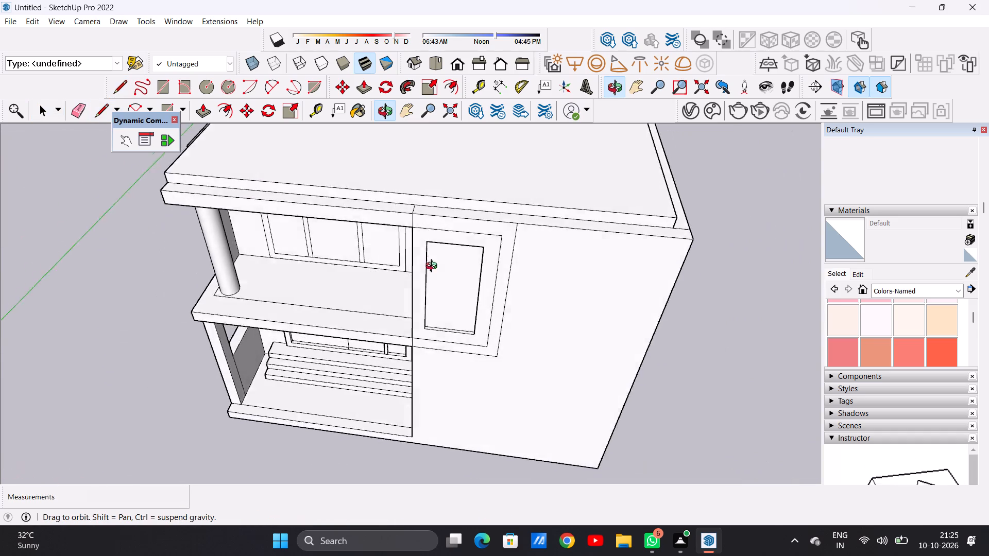
{"action": "middle_click_drag", "start_coordinate": [434, 267], "coordinate": [422, 329]}
{"action": "scroll", "coordinate": [402, 304], "scroll_direction": "down", "scroll_amount": 7}
{"action": "middle_click_drag", "start_coordinate": [381, 322], "coordinate": [719, 192]}
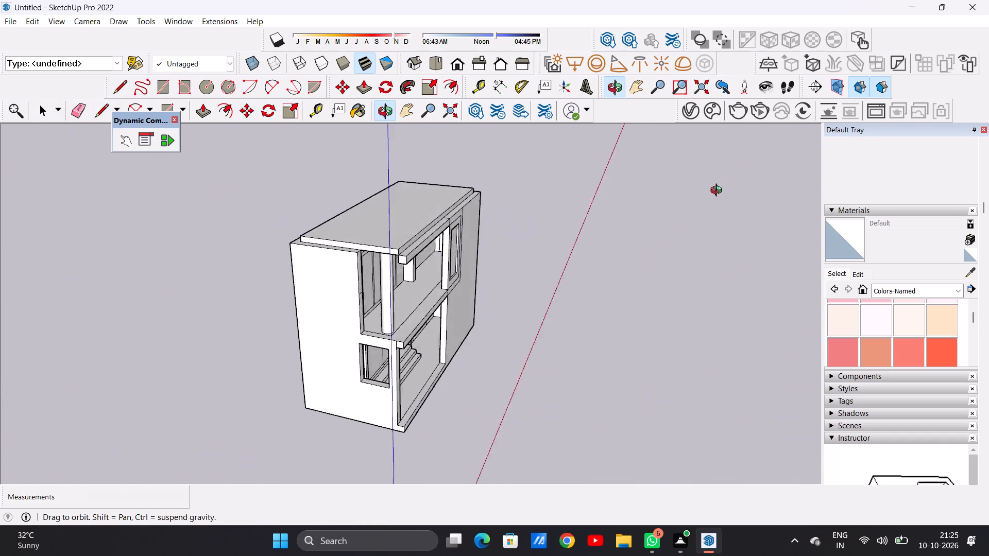
{"action": "middle_click_drag", "start_coordinate": [719, 192], "coordinate": [363, 291]}
{"action": "scroll", "coordinate": [366, 291], "scroll_direction": "up", "scroll_amount": 1}
{"action": "scroll", "coordinate": [449, 279], "scroll_direction": "down", "scroll_amount": 5}
{"action": "middle_click_drag", "start_coordinate": [493, 286], "coordinate": [444, 306]}
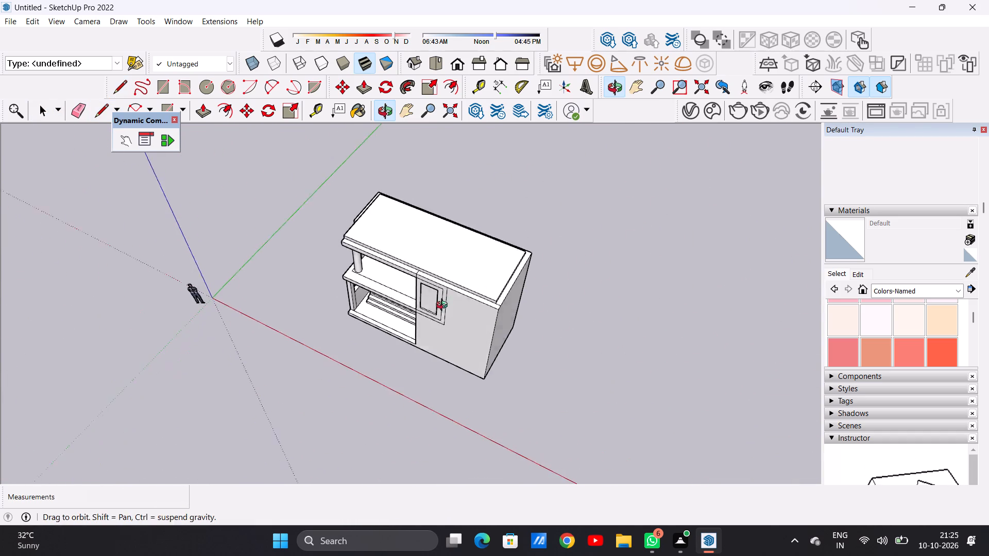
{"action": "middle_click_drag", "start_coordinate": [444, 306], "coordinate": [446, 316]}
{"action": "scroll", "coordinate": [482, 310], "scroll_direction": "up", "scroll_amount": 10}
{"action": "scroll", "coordinate": [486, 307], "scroll_direction": "down", "scroll_amount": 1}
{"action": "scroll", "coordinate": [488, 306], "scroll_direction": "up", "scroll_amount": 5}
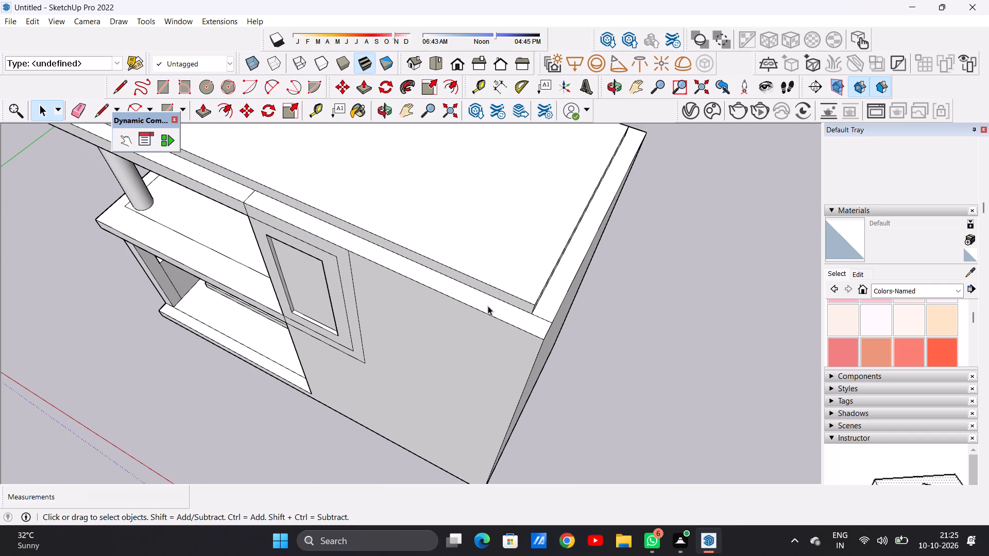
{"action": "scroll", "coordinate": [495, 301], "scroll_direction": "down", "scroll_amount": 5}
{"action": "middle_click_drag", "start_coordinate": [499, 299], "coordinate": [506, 318]}
{"action": "scroll", "coordinate": [361, 248], "scroll_direction": "down", "scroll_amount": 5}
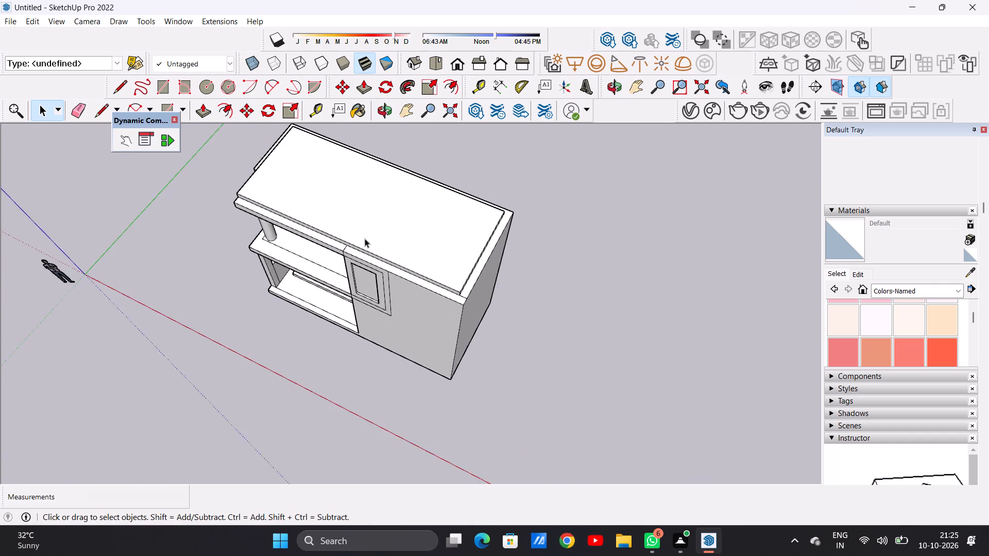
{"action": "scroll", "coordinate": [368, 292], "scroll_direction": "up", "scroll_amount": 4}
{"action": "scroll", "coordinate": [368, 292], "scroll_direction": "down", "scroll_amount": 1}
{"action": "scroll", "coordinate": [368, 292], "scroll_direction": "up", "scroll_amount": 2}
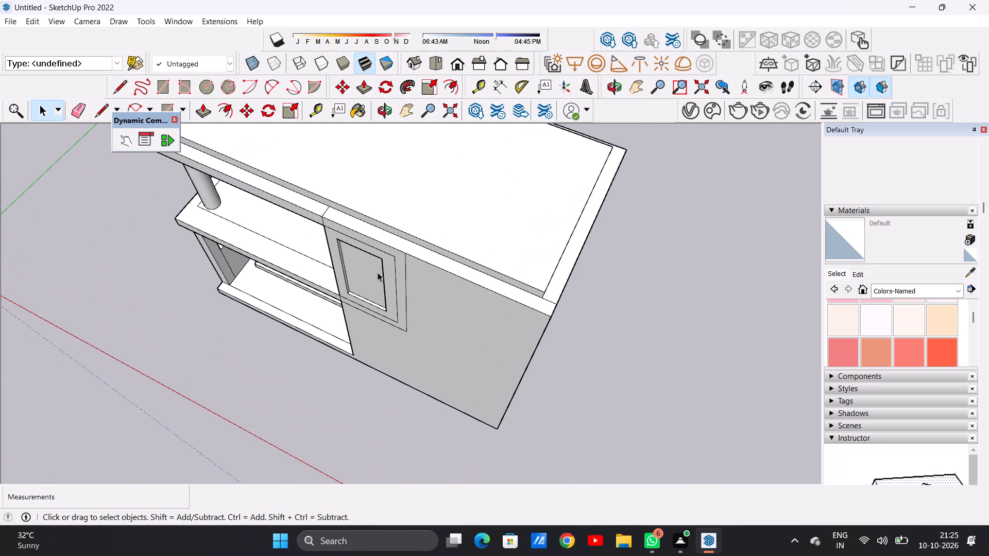
{"action": "scroll", "coordinate": [415, 255], "scroll_direction": "down", "scroll_amount": 5}
{"action": "middle_click_drag", "start_coordinate": [372, 294], "coordinate": [465, 220]}
{"action": "scroll", "coordinate": [413, 254], "scroll_direction": "down", "scroll_amount": 1}
{"action": "scroll", "coordinate": [413, 254], "scroll_direction": "up", "scroll_amount": 1}
{"action": "scroll", "coordinate": [413, 254], "scroll_direction": "down", "scroll_amount": 6}
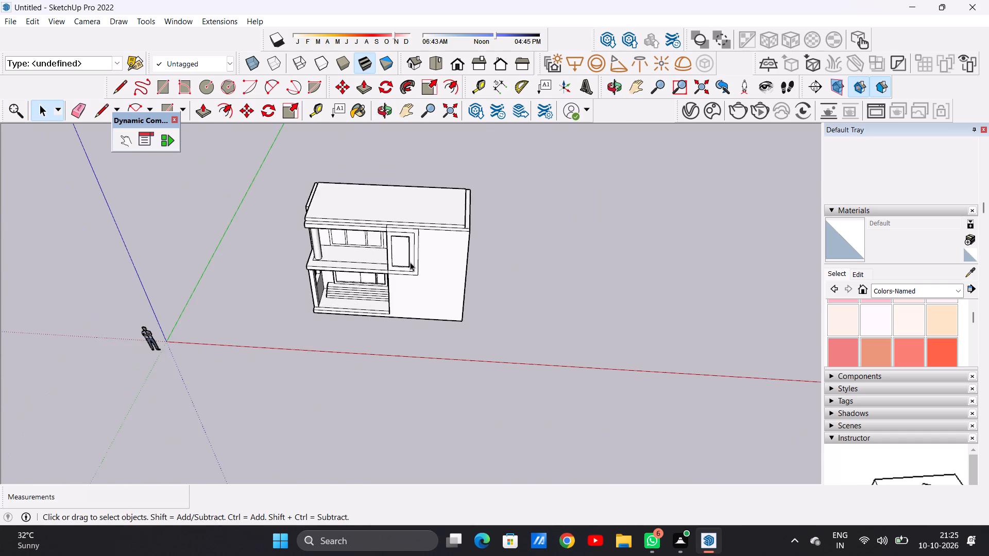
{"action": "middle_click_drag", "start_coordinate": [446, 231], "coordinate": [535, 182]}
{"action": "scroll", "coordinate": [299, 344], "scroll_direction": "up", "scroll_amount": 8}
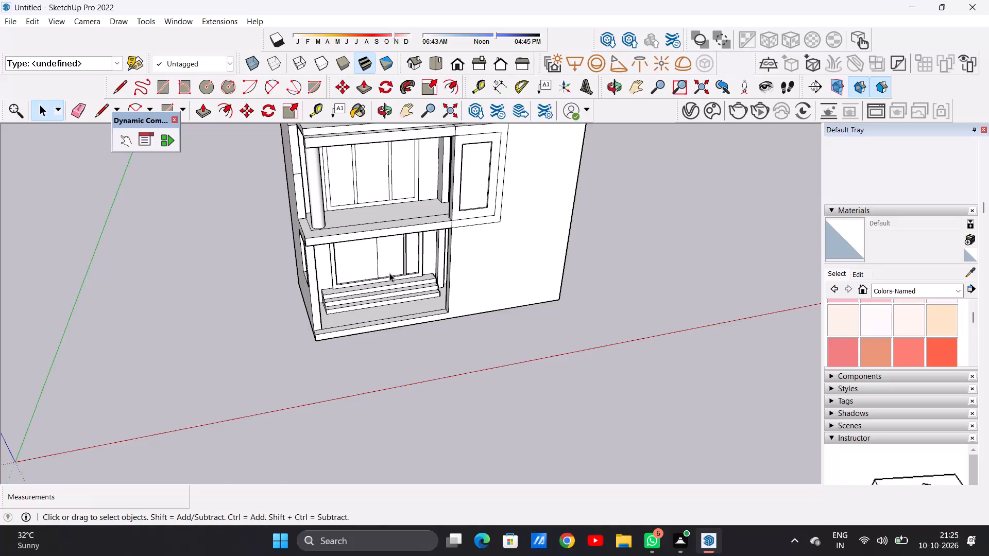
{"action": "scroll", "coordinate": [395, 273], "scroll_direction": "down", "scroll_amount": 11}
{"action": "middle_click_drag", "start_coordinate": [418, 237], "coordinate": [440, 179]}
{"action": "scroll", "coordinate": [442, 217], "scroll_direction": "up", "scroll_amount": 16}
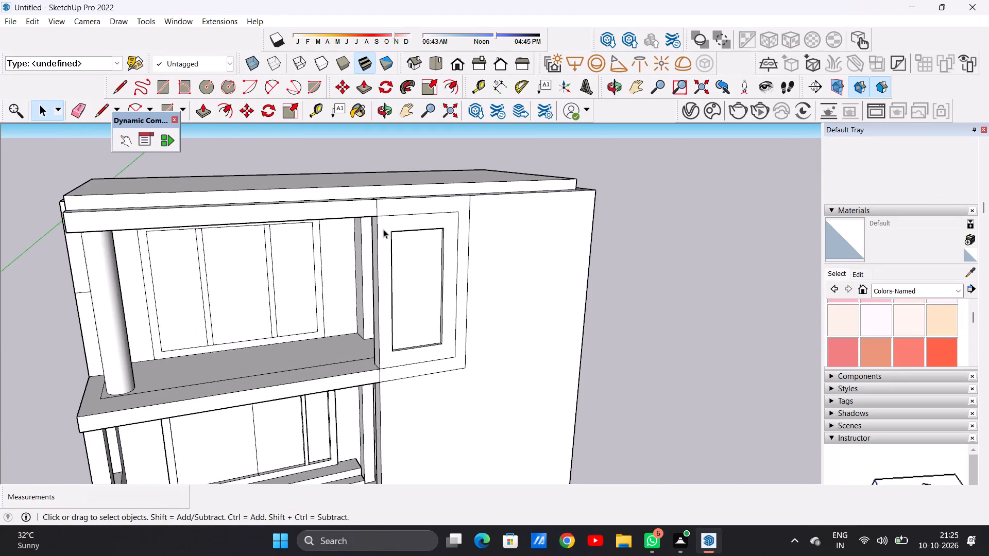
Examine the roof ledge from above, from the dividing line over the framed panel to the far front corner.
{"action": "middle_click_drag", "start_coordinate": [383, 229], "coordinate": [276, 358]}
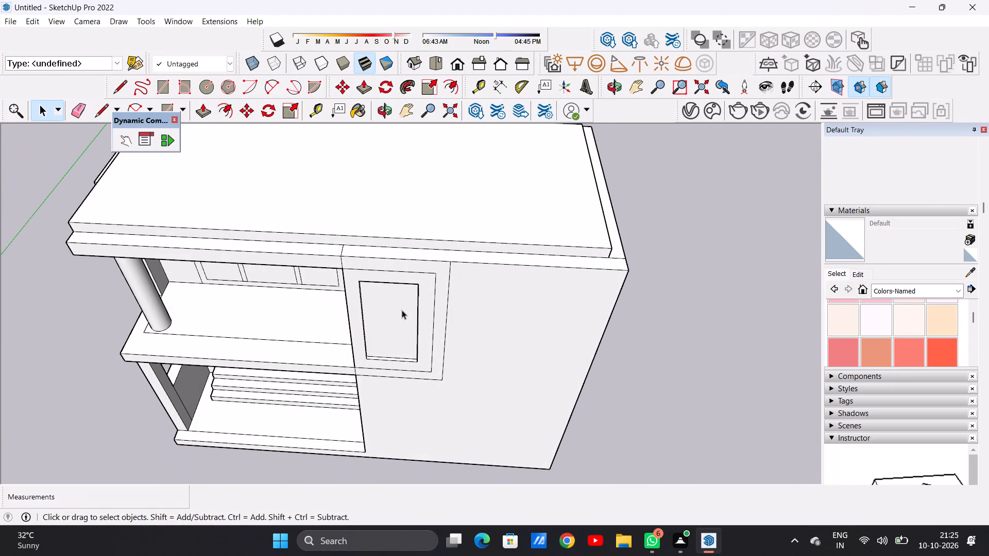
{"action": "scroll", "coordinate": [459, 279], "scroll_direction": "up", "scroll_amount": 3}
{"action": "scroll", "coordinate": [459, 279], "scroll_direction": "down", "scroll_amount": 1}
{"action": "scroll", "coordinate": [459, 279], "scroll_direction": "up", "scroll_amount": 3}
{"action": "middle_click_drag", "start_coordinate": [429, 256], "coordinate": [428, 319]}
{"action": "scroll", "coordinate": [427, 305], "scroll_direction": "down", "scroll_amount": 4}
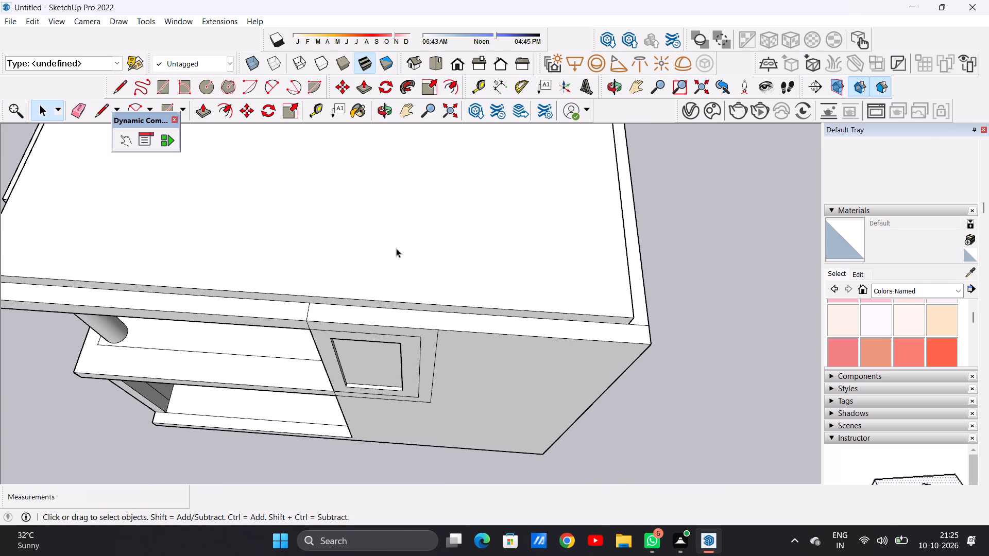
{"action": "scroll", "coordinate": [396, 248], "scroll_direction": "down", "scroll_amount": 8}
{"action": "scroll", "coordinate": [537, 265], "scroll_direction": "up", "scroll_amount": 9}
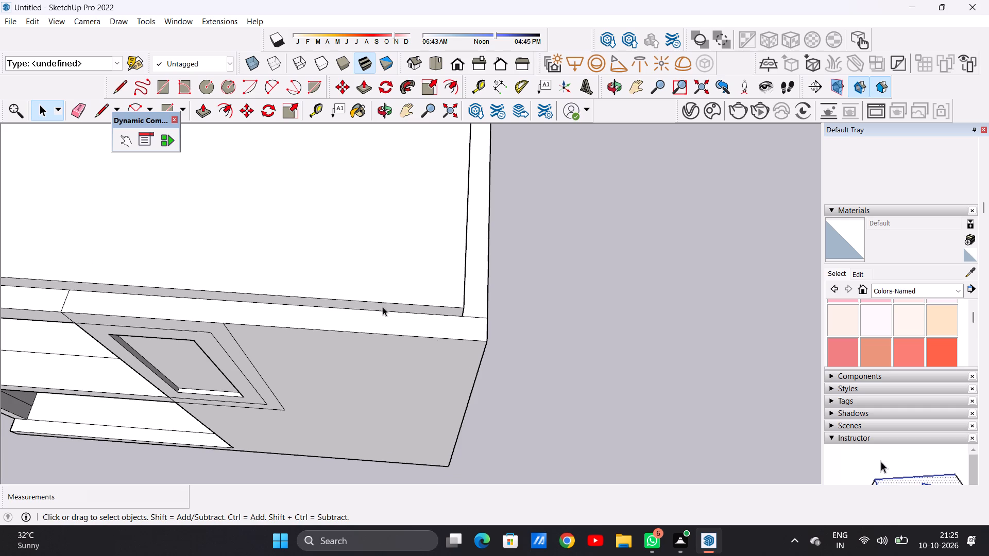
{"action": "scroll", "coordinate": [433, 336], "scroll_direction": "down", "scroll_amount": 14}
{"action": "middle_click_drag", "start_coordinate": [328, 408], "coordinate": [570, 218]}
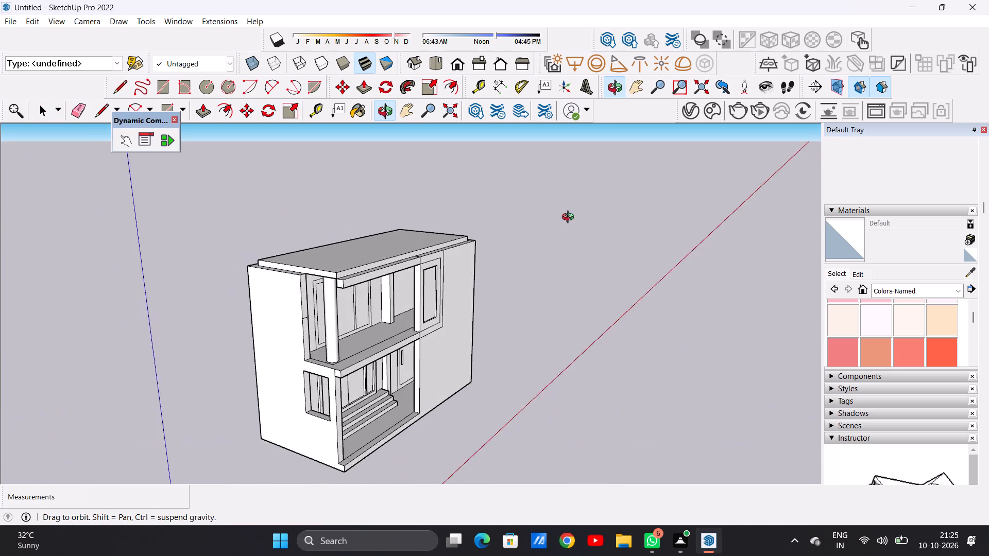
{"action": "middle_click_drag", "start_coordinate": [570, 218], "coordinate": [376, 187]}
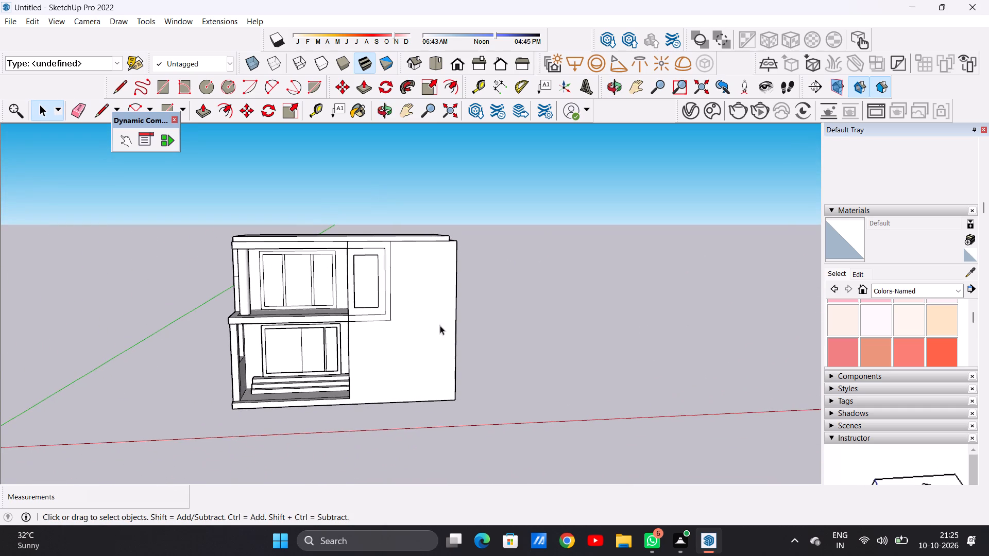
{"action": "scroll", "coordinate": [464, 327], "scroll_direction": "down", "scroll_amount": 4}
{"action": "scroll", "coordinate": [505, 350], "scroll_direction": "down", "scroll_amount": 4}
{"action": "middle_click_drag", "start_coordinate": [374, 352], "coordinate": [304, 450]}
{"action": "scroll", "coordinate": [407, 303], "scroll_direction": "up", "scroll_amount": 2}
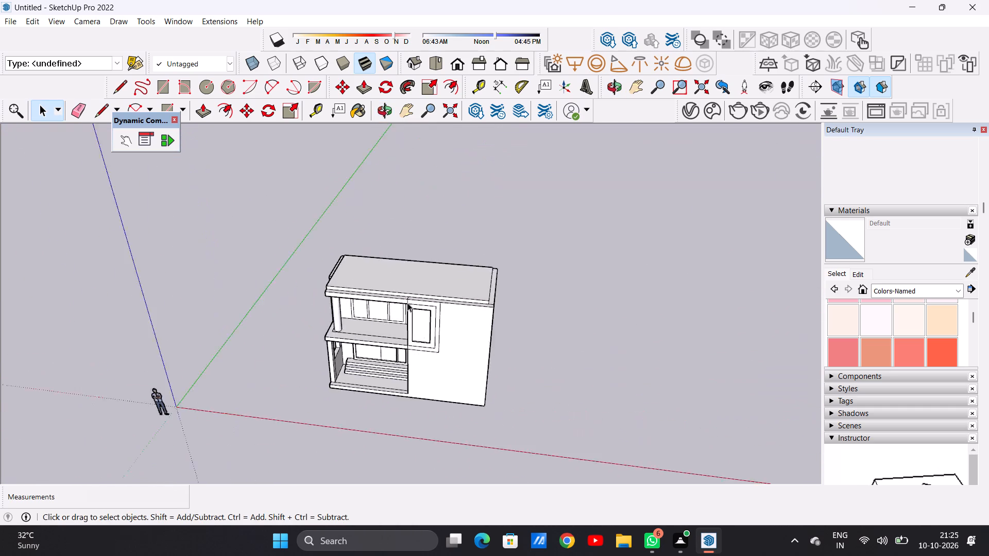
{"action": "scroll", "coordinate": [407, 303], "scroll_direction": "up", "scroll_amount": 14}
{"action": "middle_click_drag", "start_coordinate": [404, 272], "coordinate": [645, 369]}
{"action": "scroll", "coordinate": [351, 317], "scroll_direction": "down", "scroll_amount": 5}
{"action": "middle_click_drag", "start_coordinate": [299, 349], "coordinate": [148, 318]}
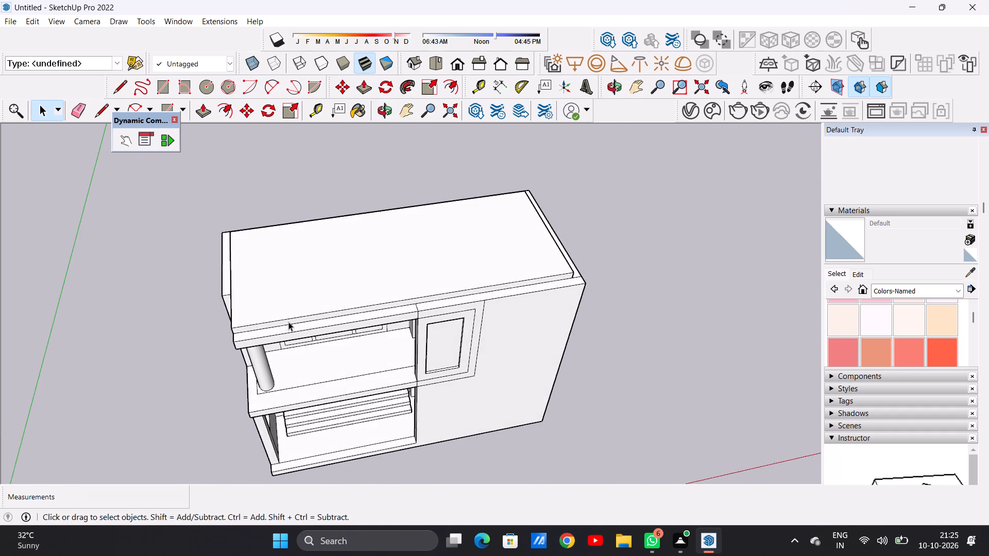
{"action": "scroll", "coordinate": [301, 323], "scroll_direction": "down", "scroll_amount": 4}
{"action": "middle_click_drag", "start_coordinate": [449, 338], "coordinate": [334, 396]}
{"action": "scroll", "coordinate": [514, 278], "scroll_direction": "up", "scroll_amount": 7}
{"action": "scroll", "coordinate": [506, 278], "scroll_direction": "down", "scroll_amount": 1}
{"action": "scroll", "coordinate": [476, 340], "scroll_direction": "down", "scroll_amount": 3}
{"action": "middle_click_drag", "start_coordinate": [416, 383], "coordinate": [415, 392]}
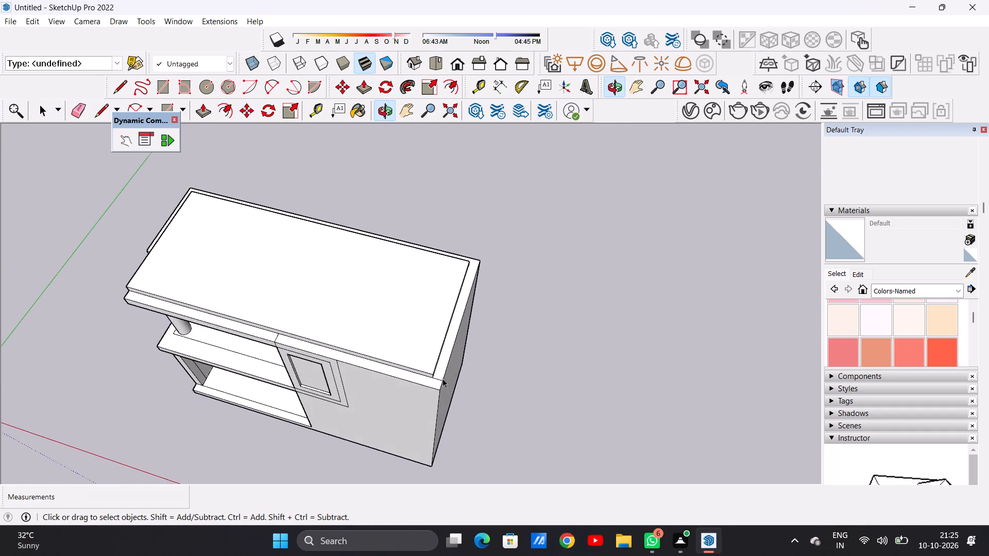
{"action": "scroll", "coordinate": [442, 375], "scroll_direction": "up", "scroll_amount": 19}
{"action": "scroll", "coordinate": [450, 395], "scroll_direction": "down", "scroll_amount": 18}
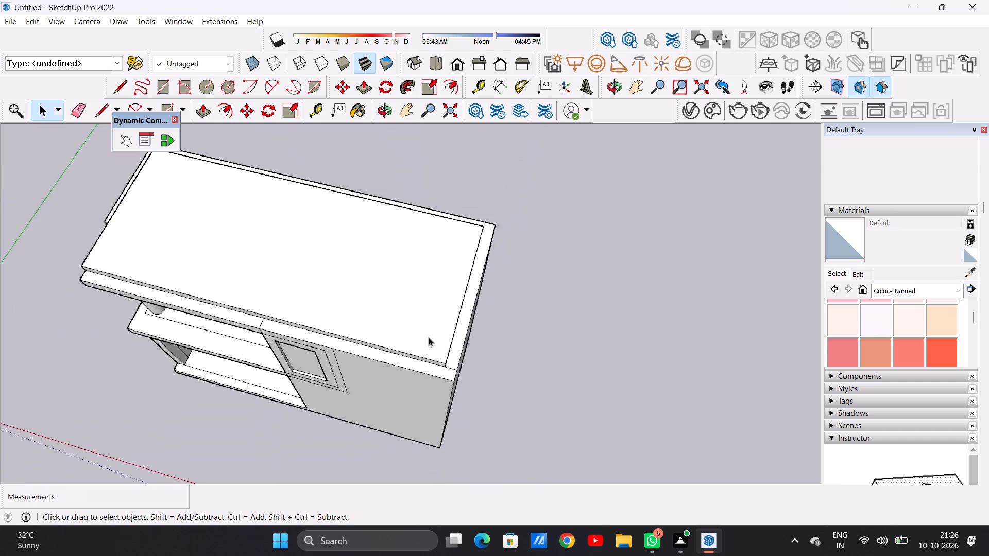
{"action": "scroll", "coordinate": [429, 337], "scroll_direction": "down", "scroll_amount": 4}
{"action": "middle_click_drag", "start_coordinate": [415, 359], "coordinate": [417, 401]}
{"action": "scroll", "coordinate": [437, 395], "scroll_direction": "up", "scroll_amount": 8}
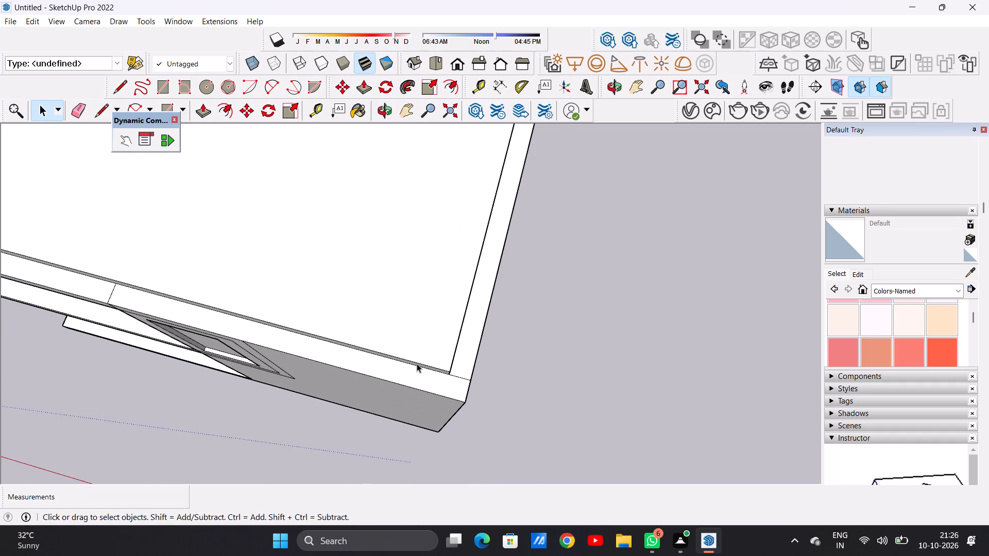
Examine the roof slab and its perimeter ledge from above, the front and the far side.
{"action": "scroll", "coordinate": [475, 371], "scroll_direction": "down", "scroll_amount": 8}
{"action": "middle_click_drag", "start_coordinate": [482, 385], "coordinate": [461, 247]}
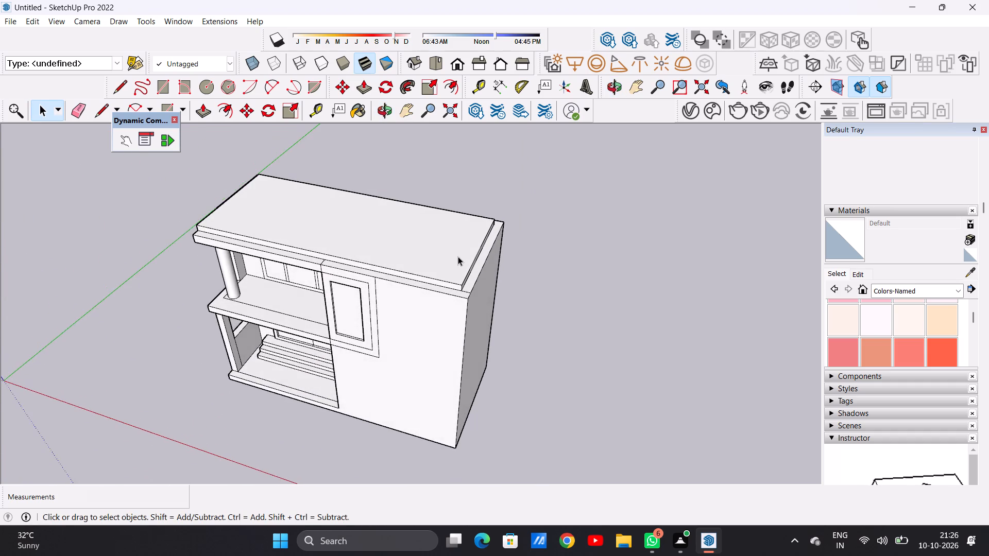
{"action": "scroll", "coordinate": [456, 287], "scroll_direction": "down", "scroll_amount": 1}
{"action": "scroll", "coordinate": [456, 287], "scroll_direction": "up", "scroll_amount": 7}
{"action": "middle_click_drag", "start_coordinate": [437, 312], "coordinate": [460, 349]}
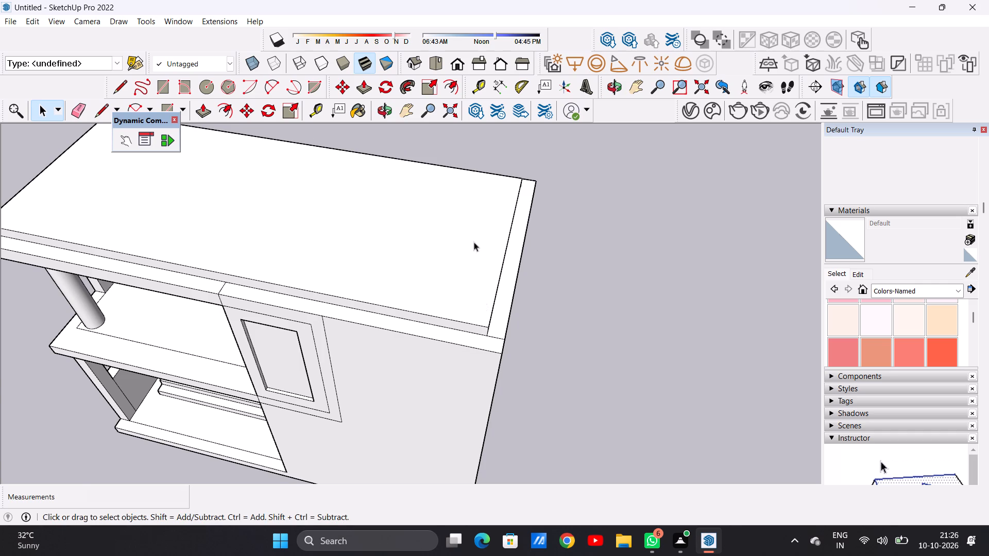
{"action": "scroll", "coordinate": [470, 228], "scroll_direction": "up", "scroll_amount": 7}
{"action": "scroll", "coordinate": [473, 267], "scroll_direction": "down", "scroll_amount": 8}
{"action": "middle_click_drag", "start_coordinate": [502, 211], "coordinate": [595, 294]}
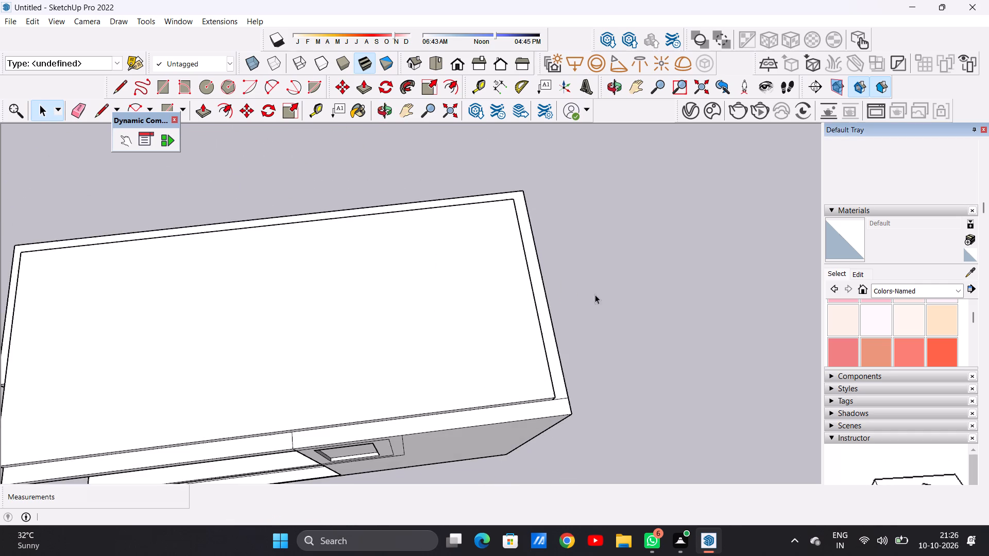
{"action": "scroll", "coordinate": [536, 259], "scroll_direction": "down", "scroll_amount": 10}
{"action": "middle_click_drag", "start_coordinate": [431, 287], "coordinate": [186, 280]}
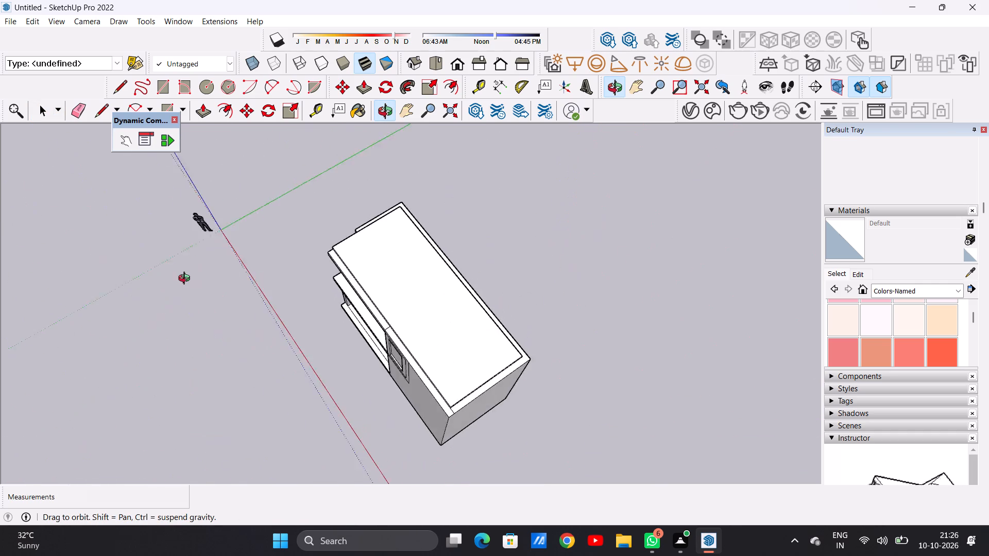
{"action": "middle_click_drag", "start_coordinate": [186, 280], "coordinate": [184, 252]}
{"action": "scroll", "coordinate": [441, 311], "scroll_direction": "up", "scroll_amount": 8}
{"action": "scroll", "coordinate": [464, 233], "scroll_direction": "down", "scroll_amount": 7}
{"action": "middle_click_drag", "start_coordinate": [386, 389], "coordinate": [481, 310]}
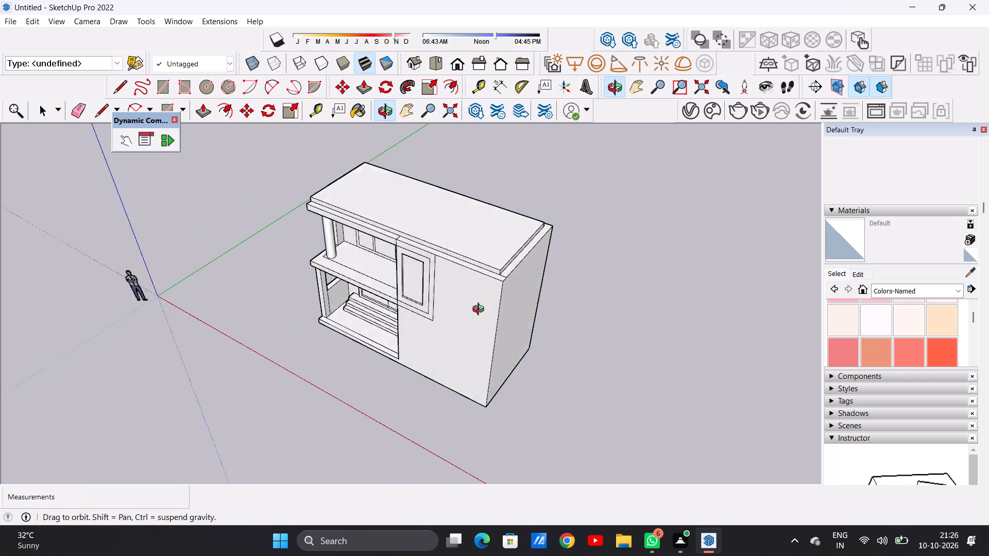
{"action": "middle_click_drag", "start_coordinate": [481, 310], "coordinate": [506, 392]}
{"action": "scroll", "coordinate": [522, 319], "scroll_direction": "up", "scroll_amount": 11}
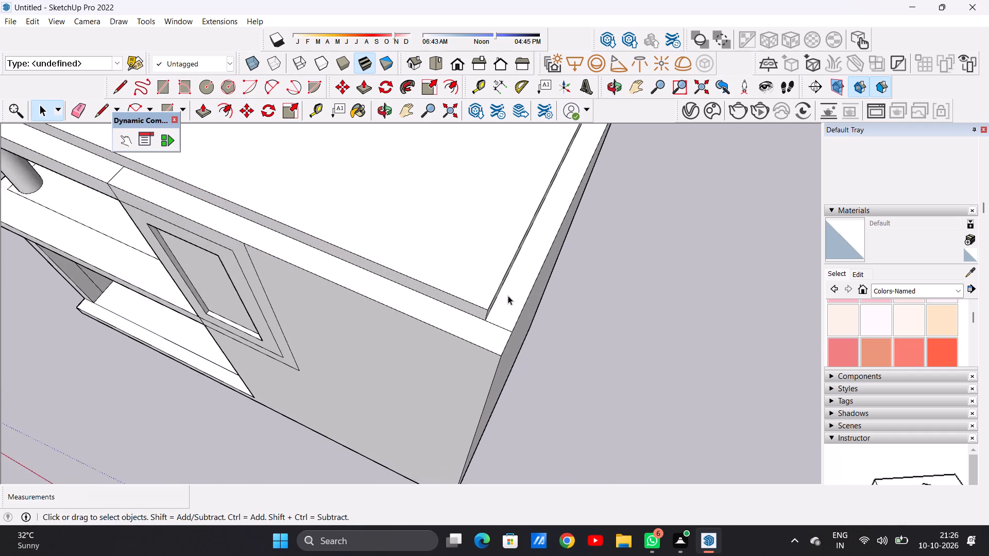
{"action": "scroll", "coordinate": [512, 329], "scroll_direction": "down", "scroll_amount": 12}
{"action": "scroll", "coordinate": [493, 316], "scroll_direction": "up", "scroll_amount": 6}
{"action": "scroll", "coordinate": [494, 316], "scroll_direction": "down", "scroll_amount": 1}
{"action": "middle_click_drag", "start_coordinate": [458, 315], "coordinate": [297, 344]}
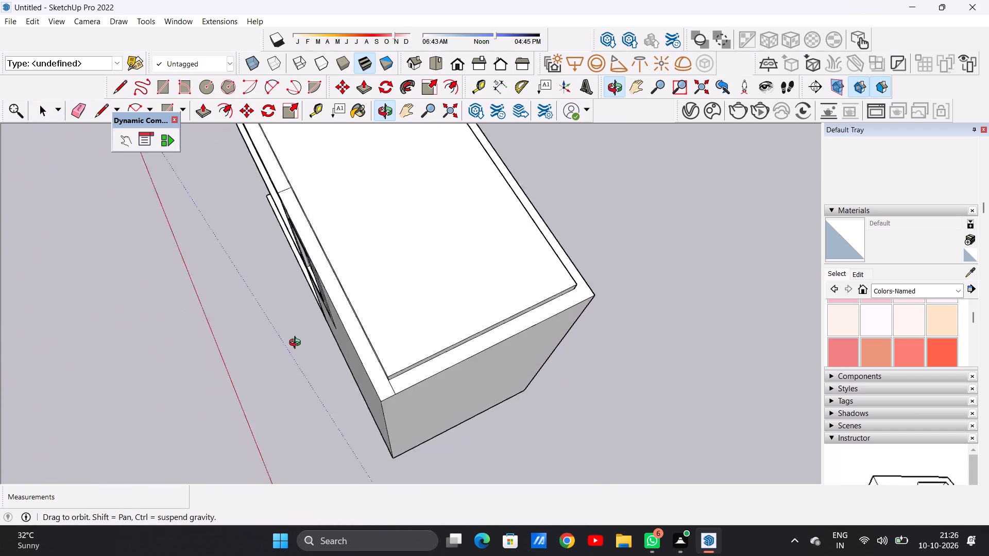
{"action": "middle_click_drag", "start_coordinate": [297, 344], "coordinate": [463, 352]}
{"action": "scroll", "coordinate": [494, 329], "scroll_direction": "down", "scroll_amount": 8}
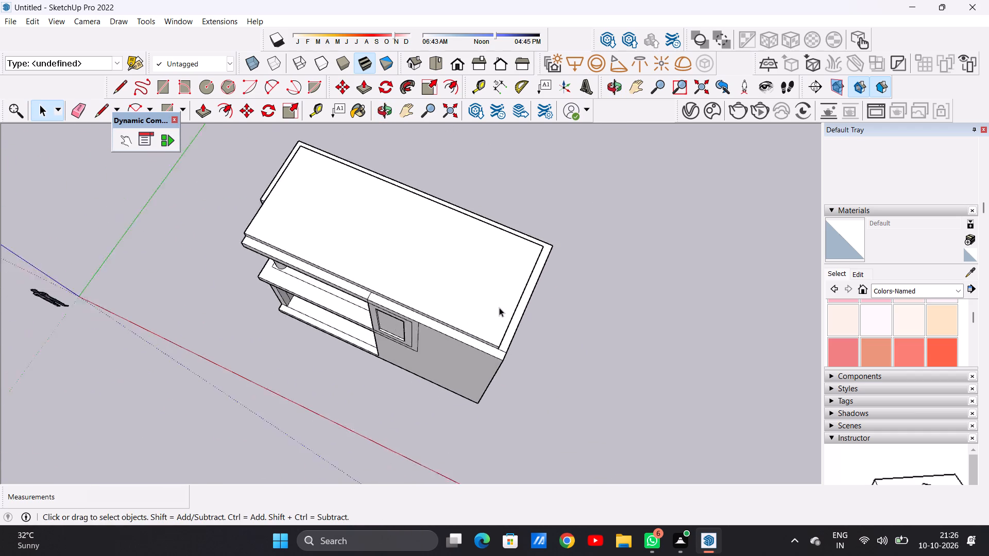
{"action": "scroll", "coordinate": [497, 322], "scroll_direction": "up", "scroll_amount": 8}
{"action": "middle_click_drag", "start_coordinate": [499, 341], "coordinate": [568, 321]}
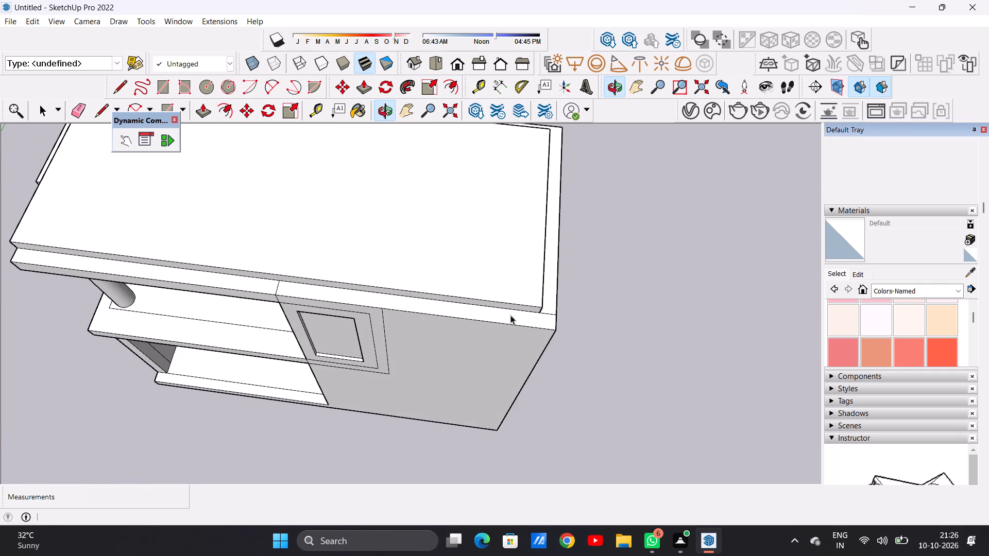
{"action": "scroll", "coordinate": [502, 308], "scroll_direction": "down", "scroll_amount": 8}
{"action": "middle_click_drag", "start_coordinate": [315, 279], "coordinate": [249, 279]}
{"action": "scroll", "coordinate": [386, 258], "scroll_direction": "down", "scroll_amount": 3}
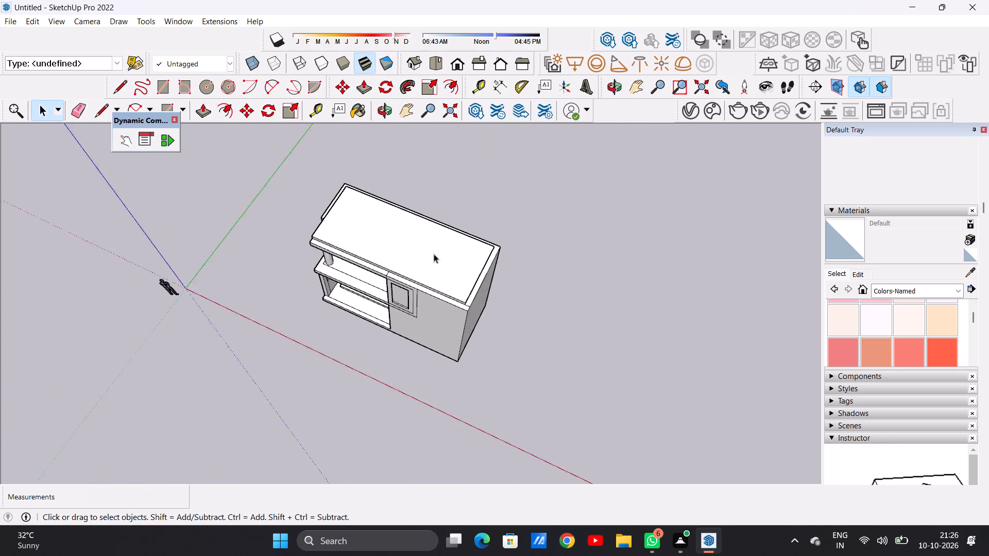
{"action": "scroll", "coordinate": [434, 254], "scroll_direction": "down", "scroll_amount": 2}
{"action": "scroll", "coordinate": [476, 260], "scroll_direction": "up", "scroll_amount": 9}
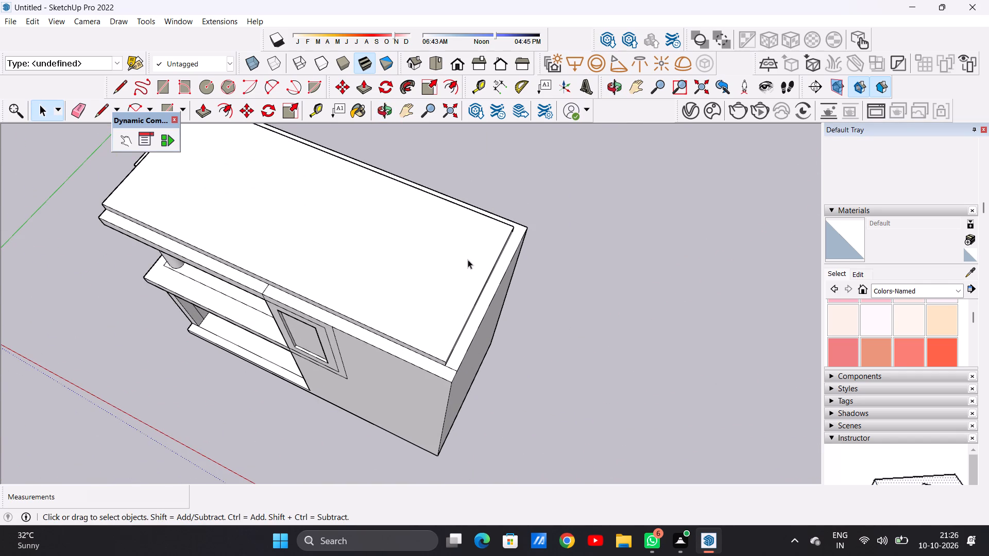
Push/Pull the ledge along the roof's back and both sides up 10' to form the top-level walls.
{"action": "key", "text": "p"}
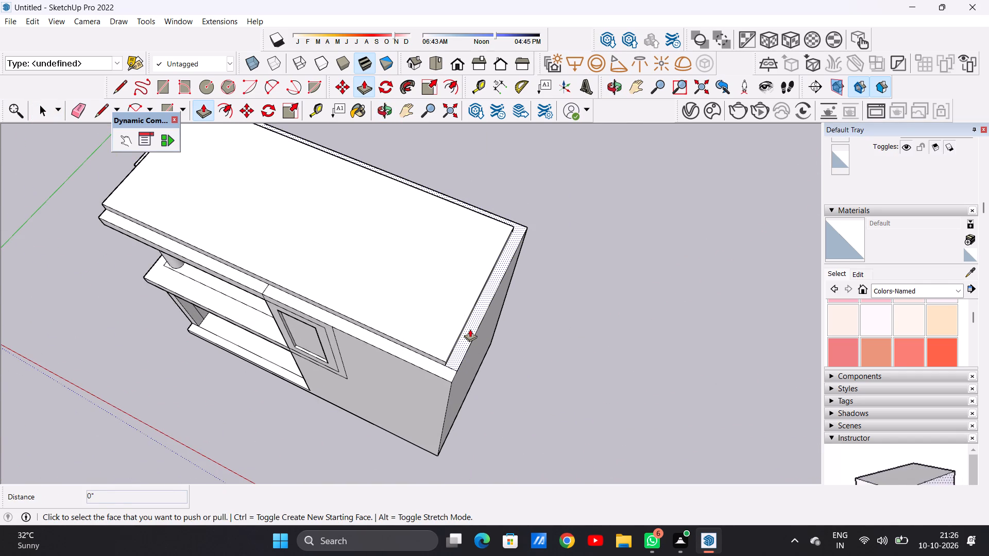
{"action": "left_click", "coordinate": [470, 329]}
{"action": "middle_click_drag", "start_coordinate": [477, 282], "coordinate": [552, 166]}
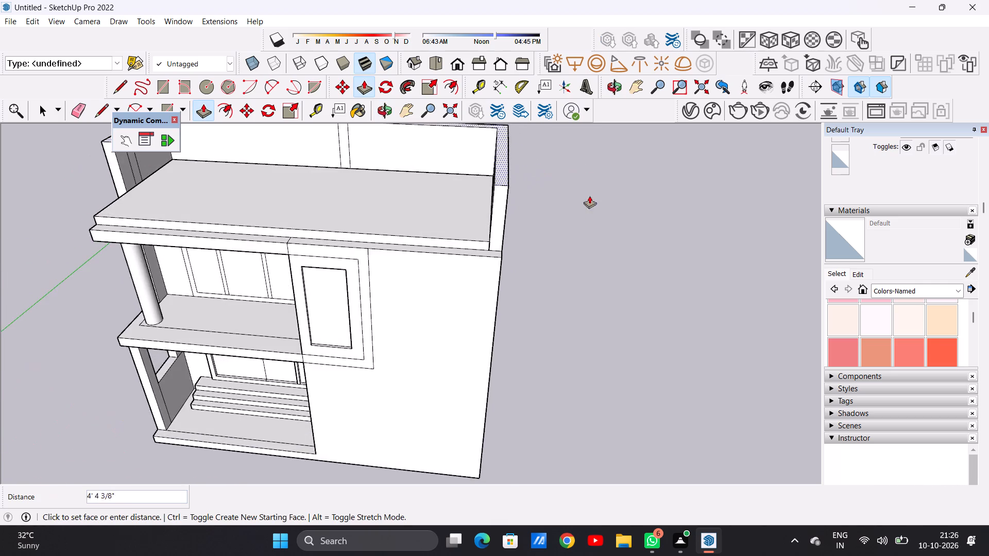
{"action": "scroll", "coordinate": [591, 210], "scroll_direction": "down", "scroll_amount": 6}
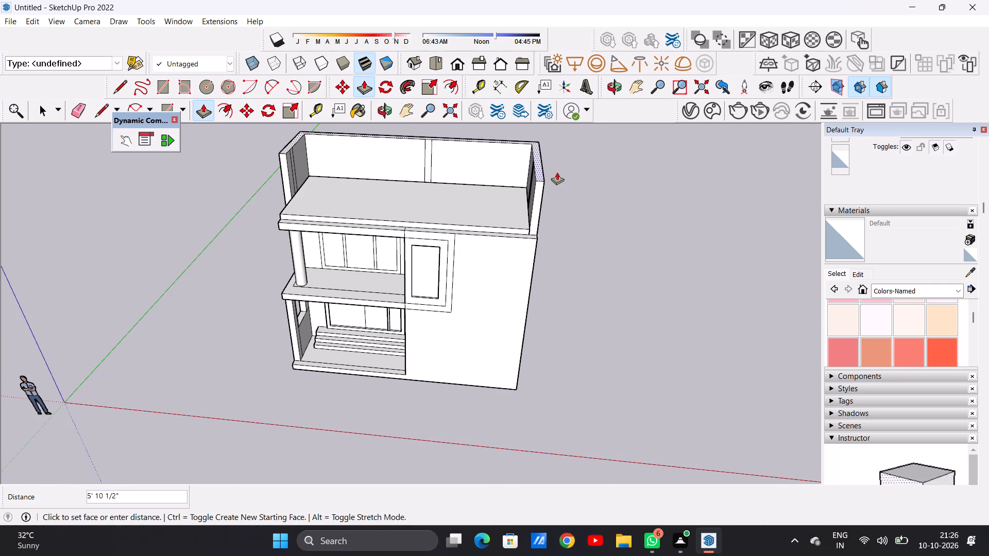
{"action": "type", "text": "10'"}
{"action": "key", "text": "Return"}
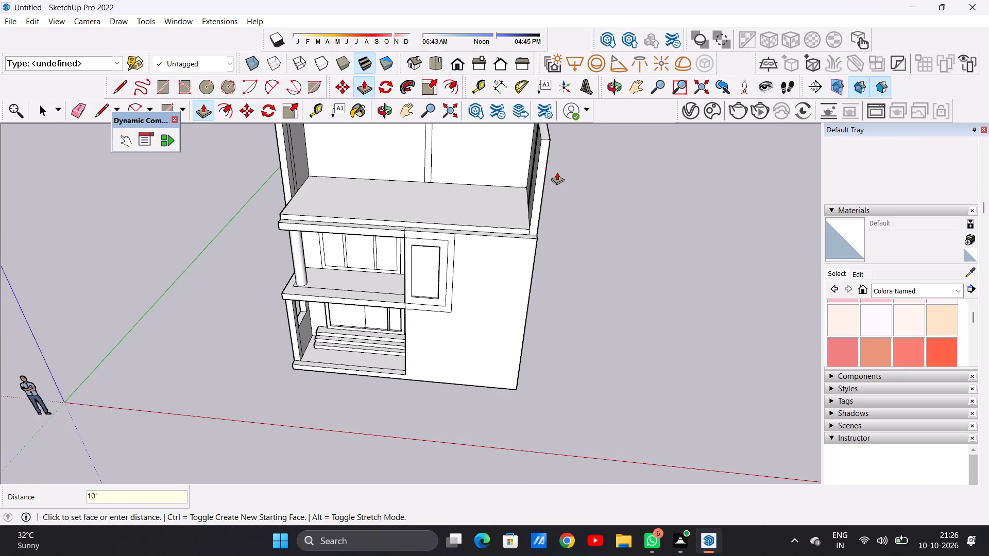
{"action": "key", "text": "space"}
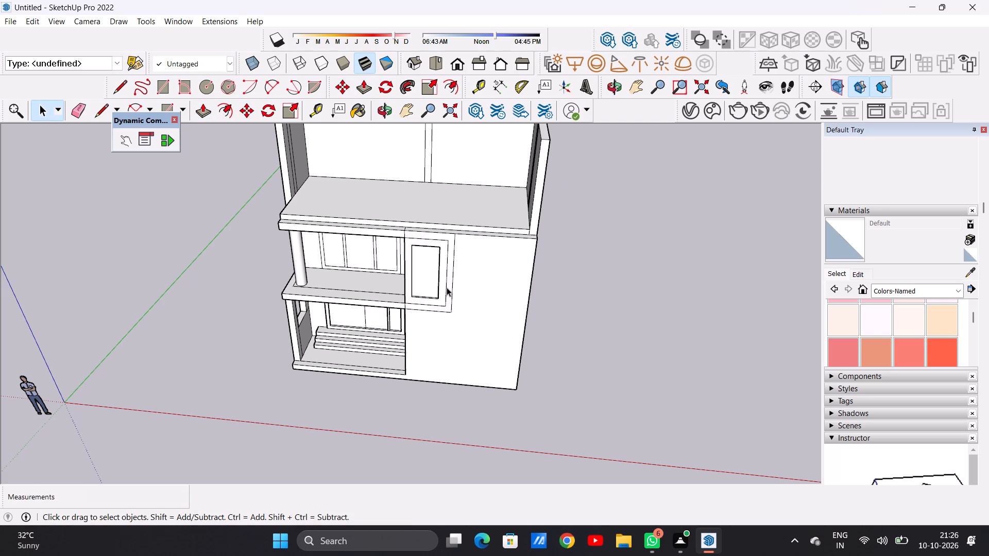
Examine the raised roof-level walls and the whole facade from the front, both sides and above.
{"action": "scroll", "coordinate": [447, 284], "scroll_direction": "down", "scroll_amount": 9}
{"action": "middle_click_drag", "start_coordinate": [451, 290], "coordinate": [439, 181]}
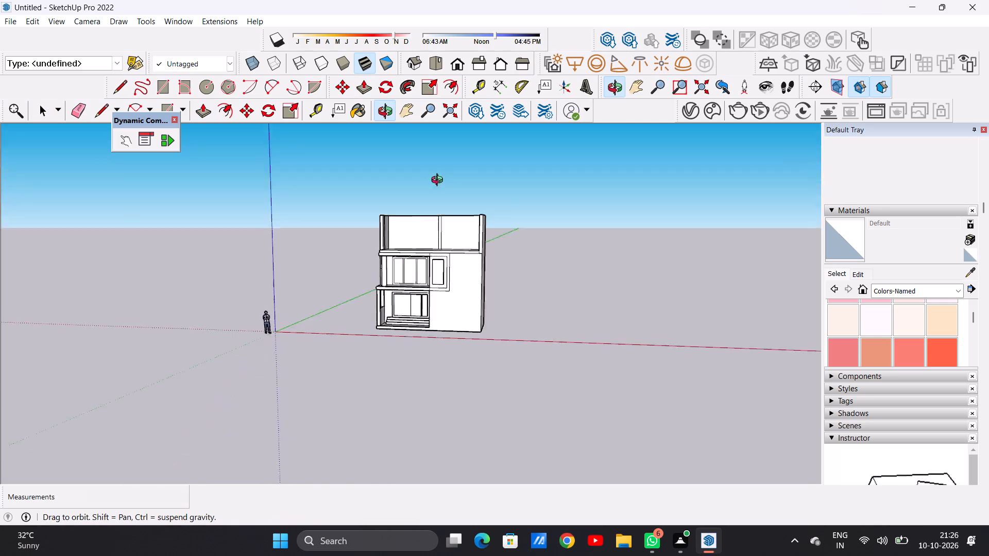
{"action": "middle_click_drag", "start_coordinate": [439, 181], "coordinate": [739, 216]}
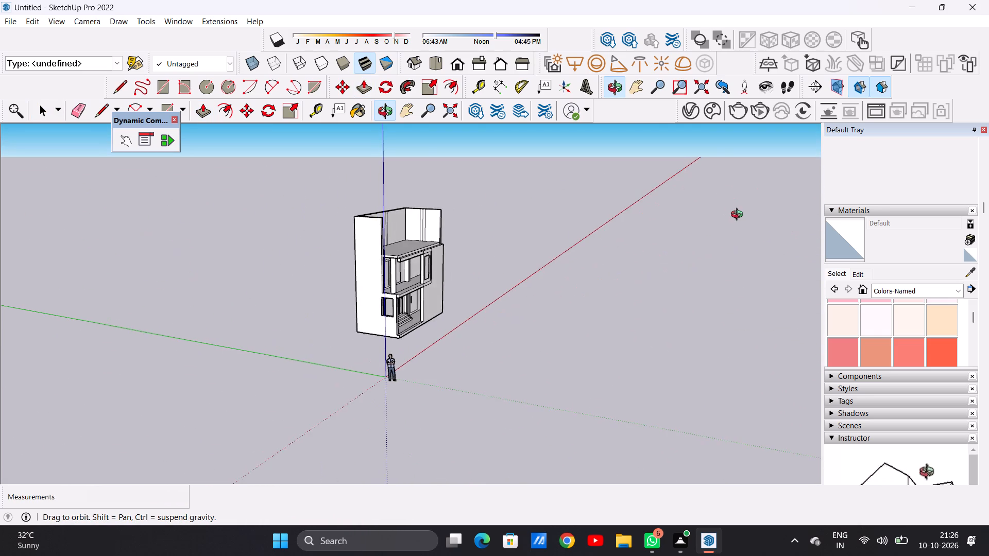
{"action": "middle_click_drag", "start_coordinate": [739, 216], "coordinate": [541, 380]}
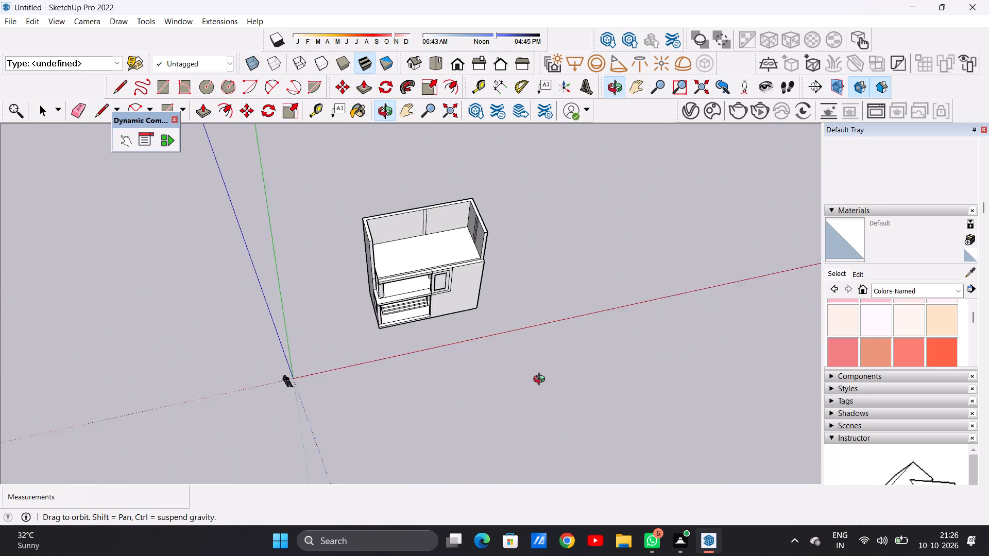
{"action": "middle_click_drag", "start_coordinate": [541, 380], "coordinate": [565, 291]}
{"action": "scroll", "coordinate": [458, 212], "scroll_direction": "up", "scroll_amount": 7}
{"action": "middle_click_drag", "start_coordinate": [427, 240], "coordinate": [239, 364]}
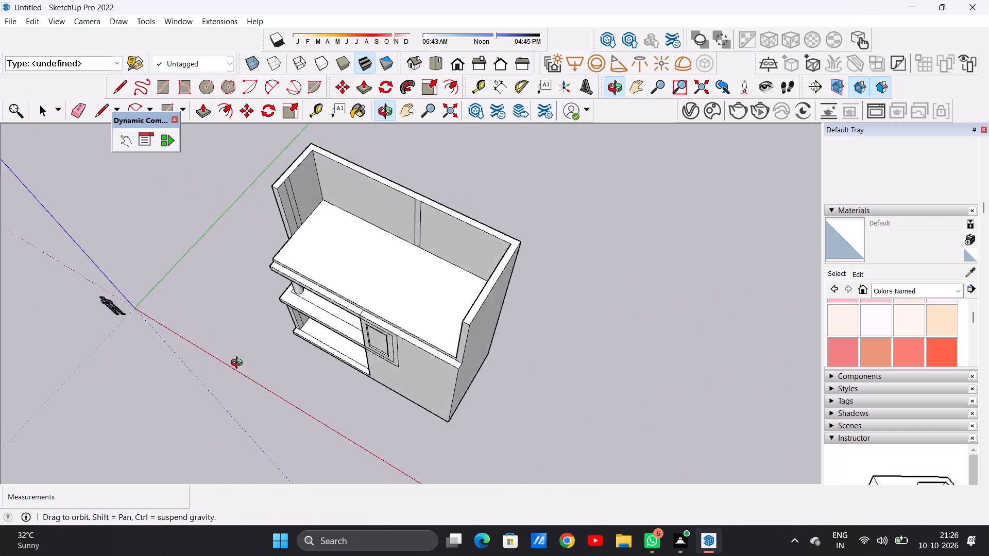
{"action": "middle_click_drag", "start_coordinate": [239, 364], "coordinate": [328, 211]}
{"action": "scroll", "coordinate": [542, 337], "scroll_direction": "down", "scroll_amount": 4}
{"action": "scroll", "coordinate": [541, 338], "scroll_direction": "up", "scroll_amount": 1}
{"action": "scroll", "coordinate": [540, 338], "scroll_direction": "down", "scroll_amount": 1}
{"action": "middle_click_drag", "start_coordinate": [482, 354], "coordinate": [472, 254]}
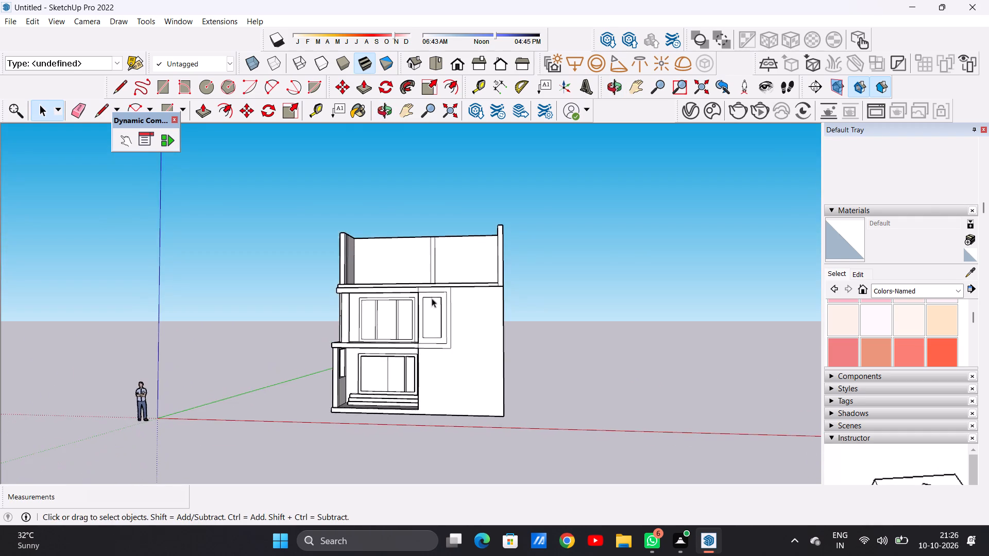
{"action": "scroll", "coordinate": [407, 299], "scroll_direction": "up", "scroll_amount": 7}
{"action": "middle_click_drag", "start_coordinate": [499, 310], "coordinate": [507, 356]}
{"action": "scroll", "coordinate": [482, 346], "scroll_direction": "down", "scroll_amount": 8}
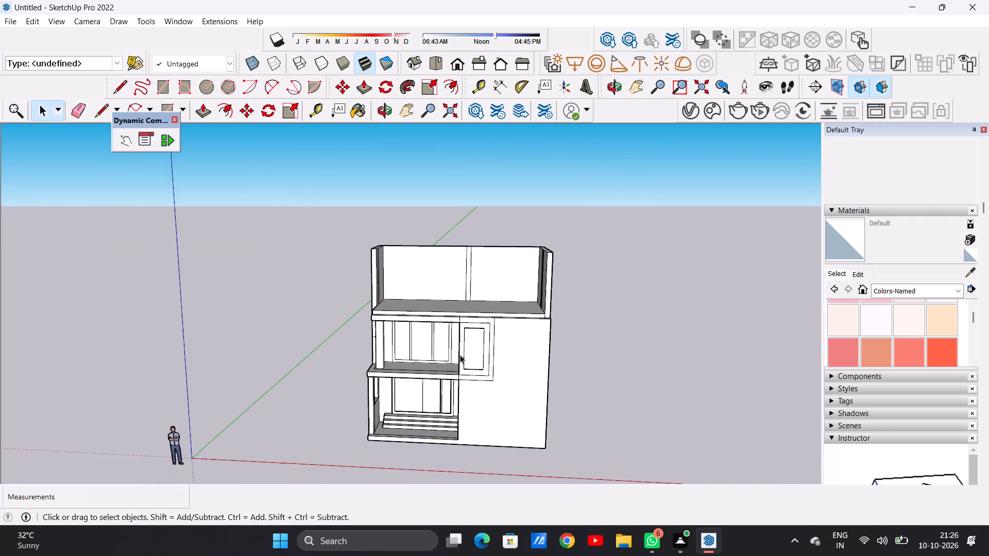
{"action": "middle_click_drag", "start_coordinate": [460, 355], "coordinate": [455, 345]}
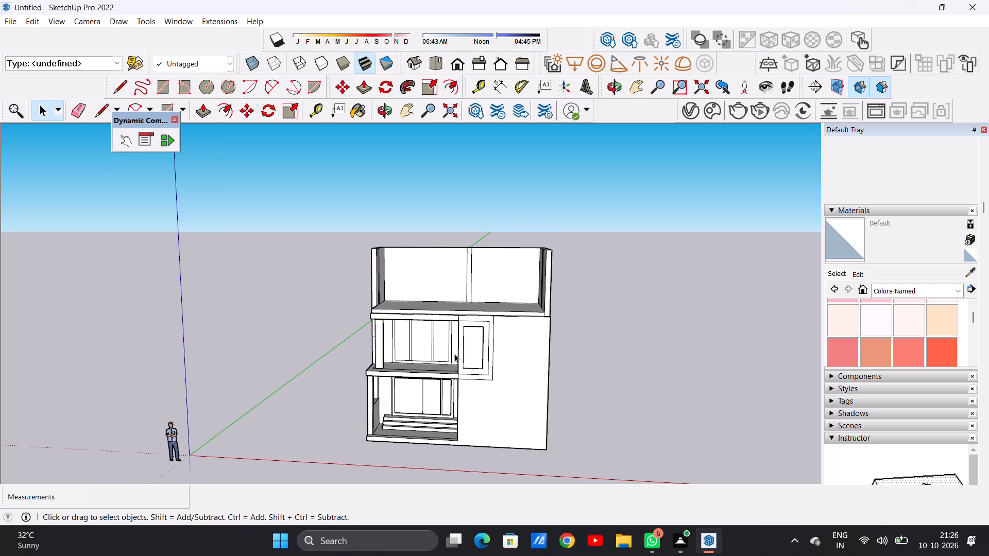
{"action": "middle_click_drag", "start_coordinate": [461, 302], "coordinate": [446, 446]}
{"action": "scroll", "coordinate": [454, 354], "scroll_direction": "up", "scroll_amount": 7}
{"action": "middle_click_drag", "start_coordinate": [461, 358], "coordinate": [482, 195]}
{"action": "middle_click_drag", "start_coordinate": [430, 327], "coordinate": [640, 301]}
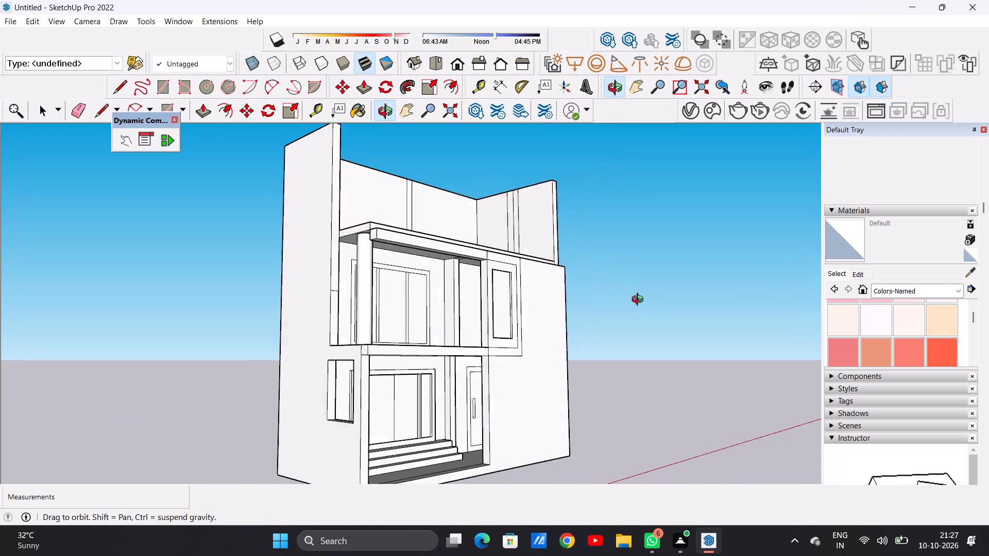
{"action": "middle_click_drag", "start_coordinate": [640, 301], "coordinate": [638, 331]}
{"action": "scroll", "coordinate": [399, 346], "scroll_direction": "up", "scroll_amount": 7}
{"action": "middle_click_drag", "start_coordinate": [442, 324], "coordinate": [272, 352]}
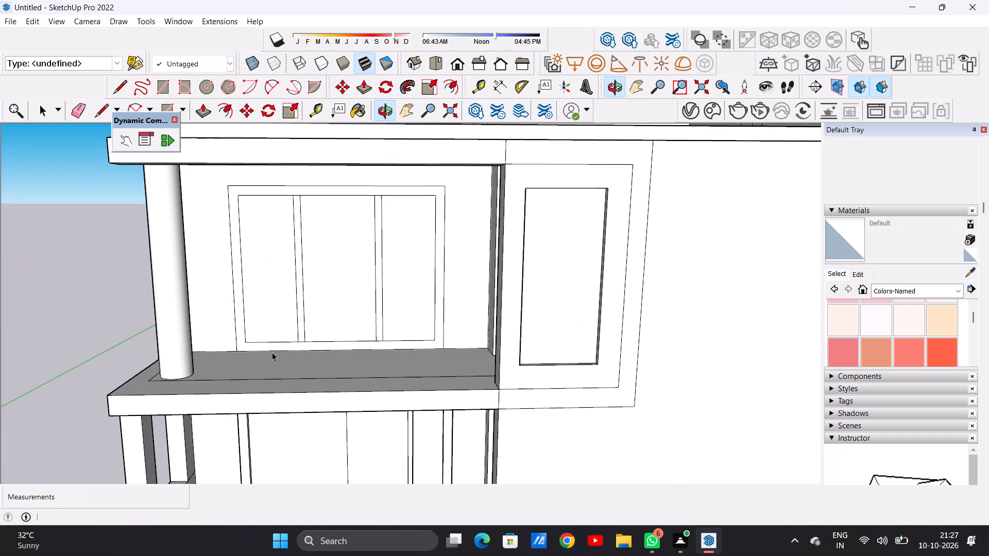
{"action": "scroll", "coordinate": [347, 308], "scroll_direction": "down", "scroll_amount": 8}
{"action": "middle_click_drag", "start_coordinate": [361, 392], "coordinate": [341, 325]}
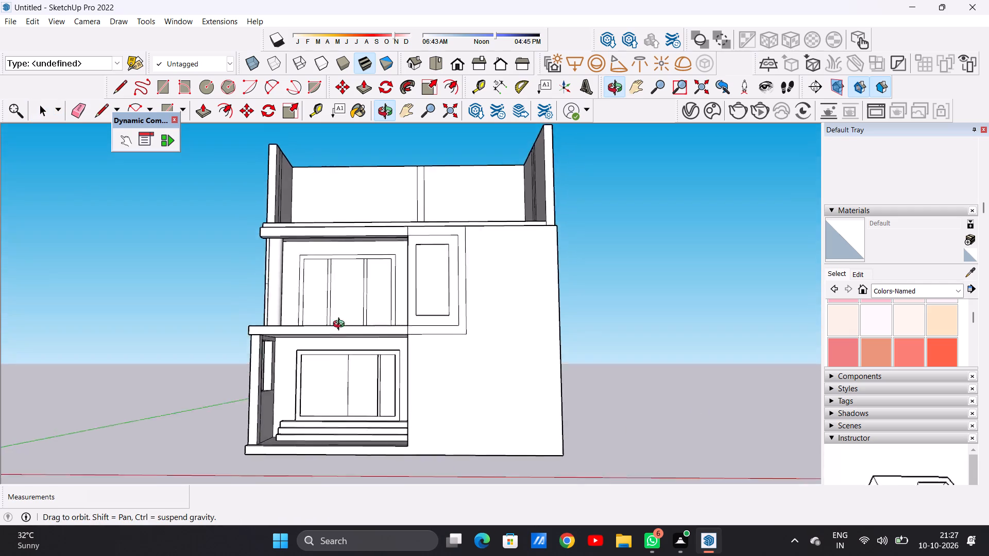
{"action": "middle_click_drag", "start_coordinate": [341, 325], "coordinate": [373, 395]}
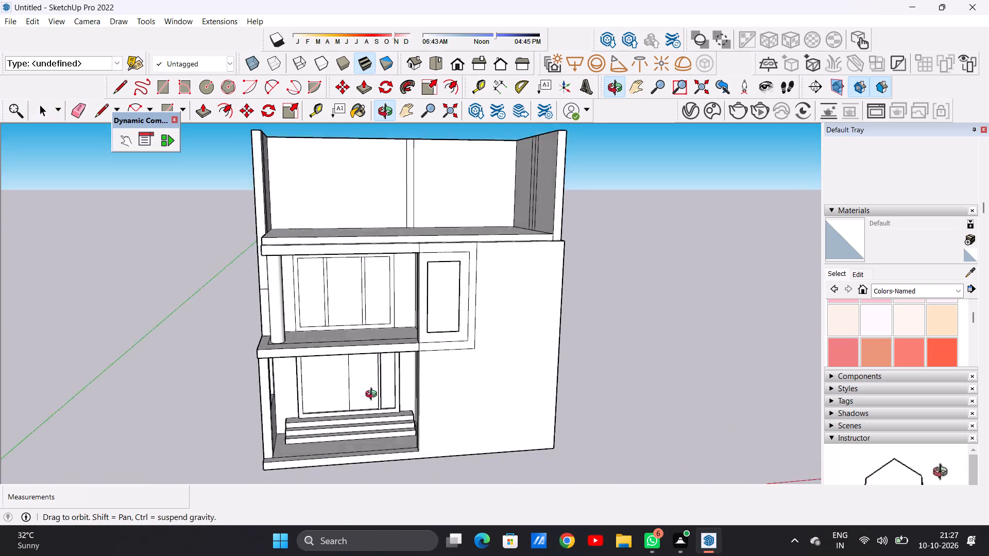
{"action": "middle_click_drag", "start_coordinate": [373, 395], "coordinate": [350, 383]}
{"action": "scroll", "coordinate": [447, 386], "scroll_direction": "down", "scroll_amount": 5}
{"action": "middle_click_drag", "start_coordinate": [421, 356], "coordinate": [333, 384]}
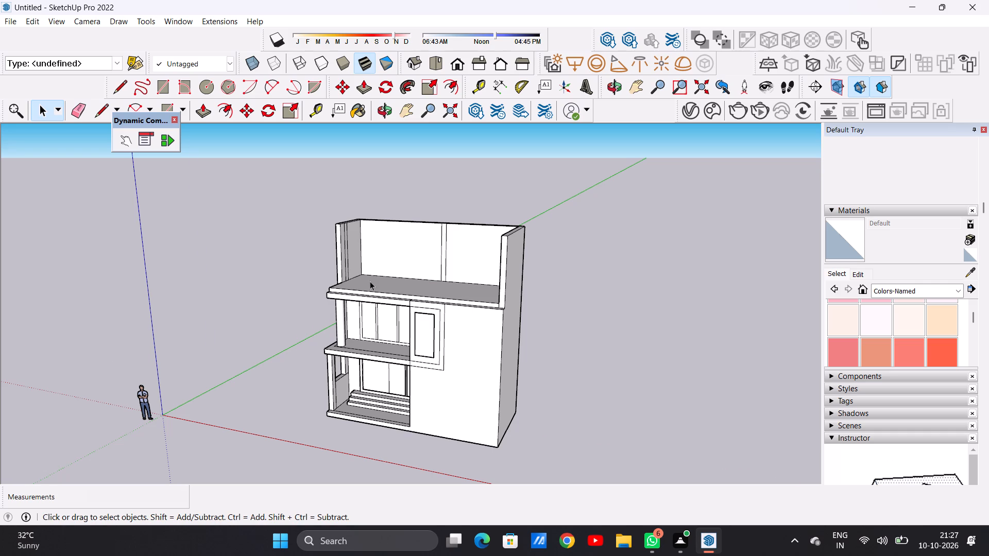
Examine the roof edge, balcony and framed window panel from the front, the column side and above.
{"action": "scroll", "coordinate": [370, 281], "scroll_direction": "down", "scroll_amount": 4}
{"action": "middle_click_drag", "start_coordinate": [381, 306], "coordinate": [473, 235]}
{"action": "scroll", "coordinate": [403, 301], "scroll_direction": "up", "scroll_amount": 7}
{"action": "middle_click_drag", "start_coordinate": [403, 316], "coordinate": [403, 345]}
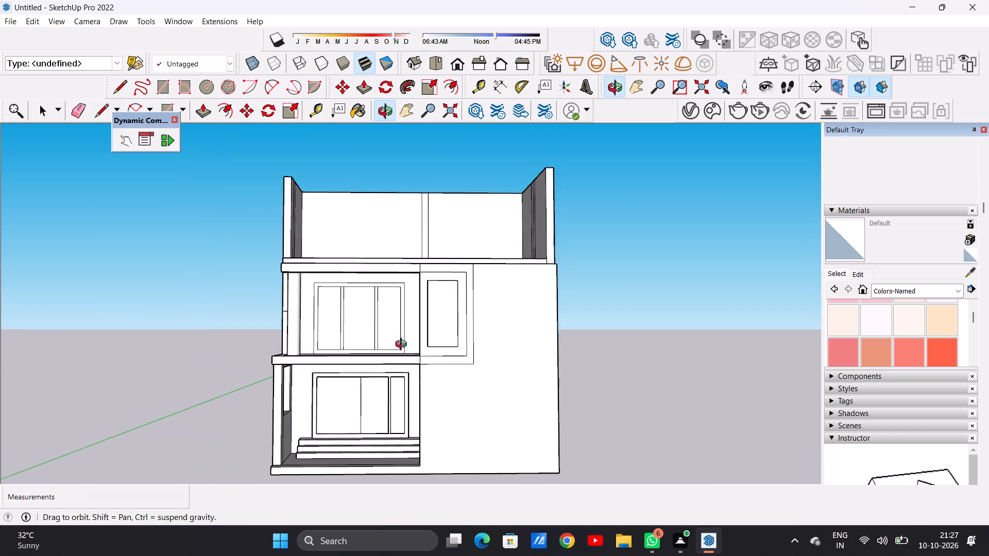
{"action": "middle_click_drag", "start_coordinate": [403, 345], "coordinate": [394, 439]}
{"action": "middle_click_drag", "start_coordinate": [380, 394], "coordinate": [617, 372]}
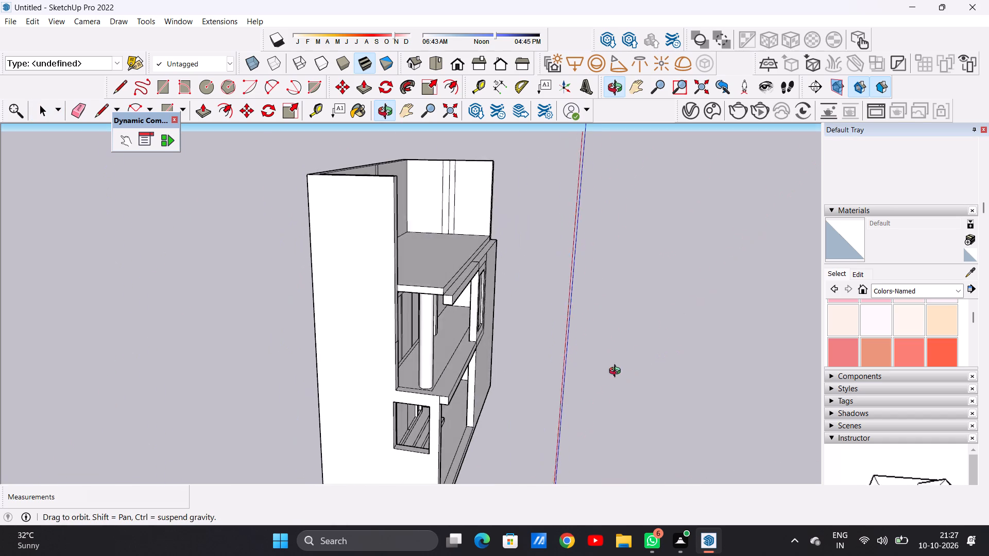
{"action": "middle_click_drag", "start_coordinate": [617, 372], "coordinate": [662, 428]}
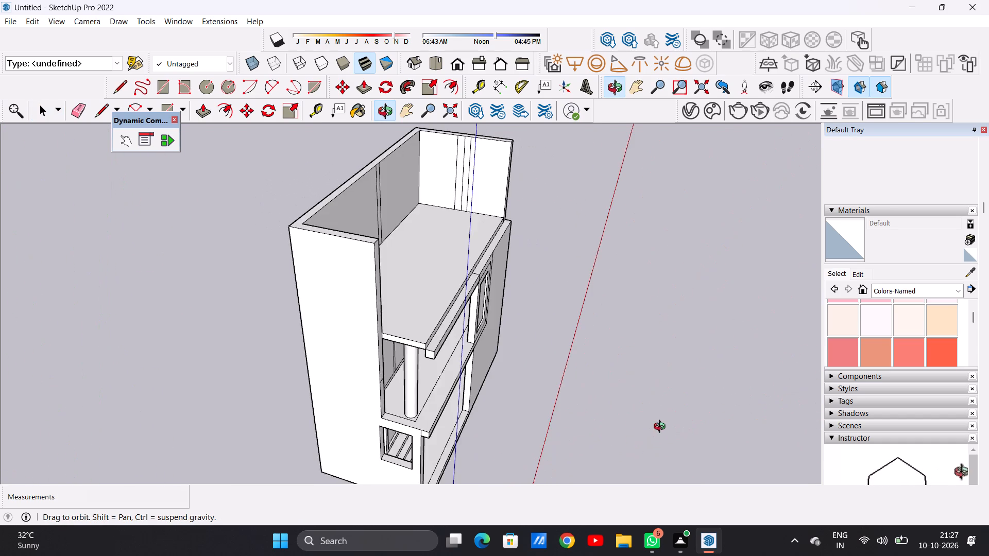
{"action": "middle_click_drag", "start_coordinate": [662, 428], "coordinate": [526, 444]}
{"action": "scroll", "coordinate": [462, 392], "scroll_direction": "up", "scroll_amount": 2}
{"action": "scroll", "coordinate": [457, 393], "scroll_direction": "down", "scroll_amount": 1}
{"action": "scroll", "coordinate": [457, 393], "scroll_direction": "up", "scroll_amount": 4}
{"action": "middle_click_drag", "start_coordinate": [421, 345], "coordinate": [487, 401]}
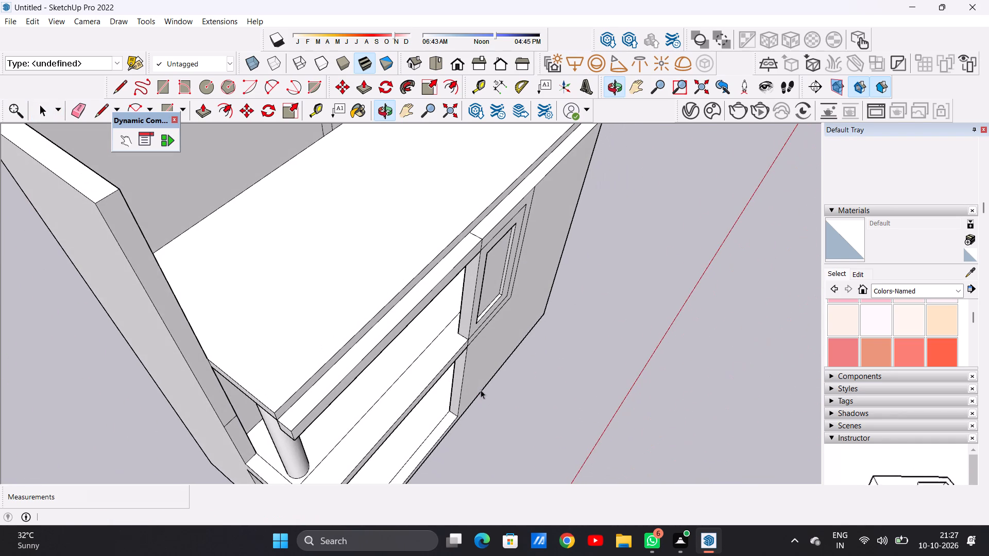
{"action": "scroll", "coordinate": [461, 331], "scroll_direction": "up", "scroll_amount": 4}
{"action": "middle_click_drag", "start_coordinate": [467, 356], "coordinate": [344, 356]}
{"action": "scroll", "coordinate": [344, 356], "scroll_direction": "down", "scroll_amount": 9}
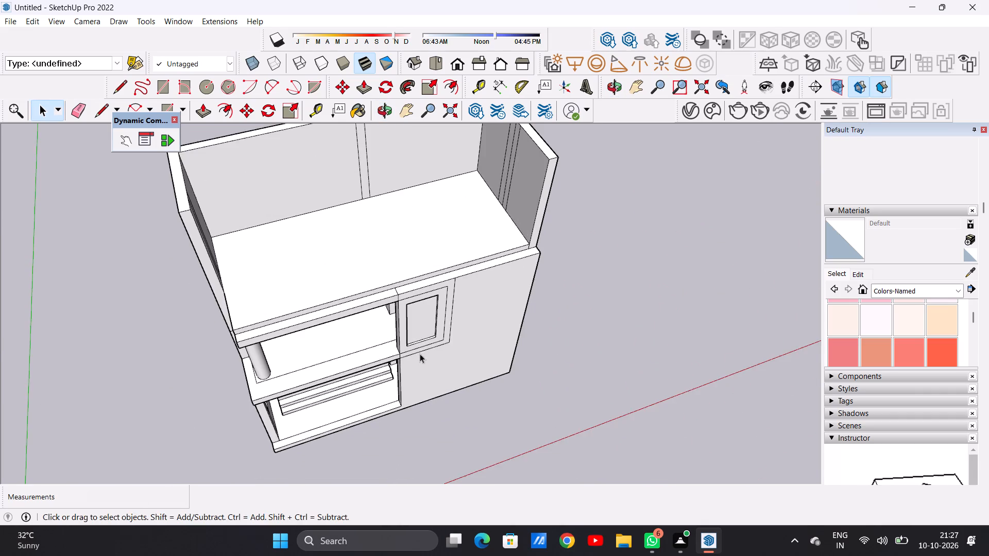
{"action": "middle_click_drag", "start_coordinate": [417, 368], "coordinate": [400, 374]}
{"action": "scroll", "coordinate": [396, 368], "scroll_direction": "up", "scroll_amount": 3}
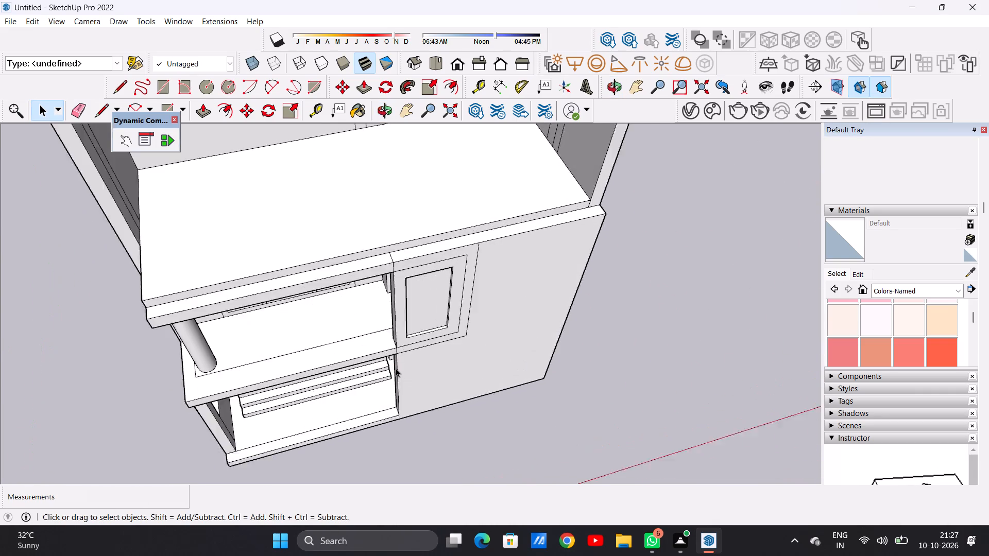
{"action": "scroll", "coordinate": [396, 368], "scroll_direction": "up", "scroll_amount": 3}
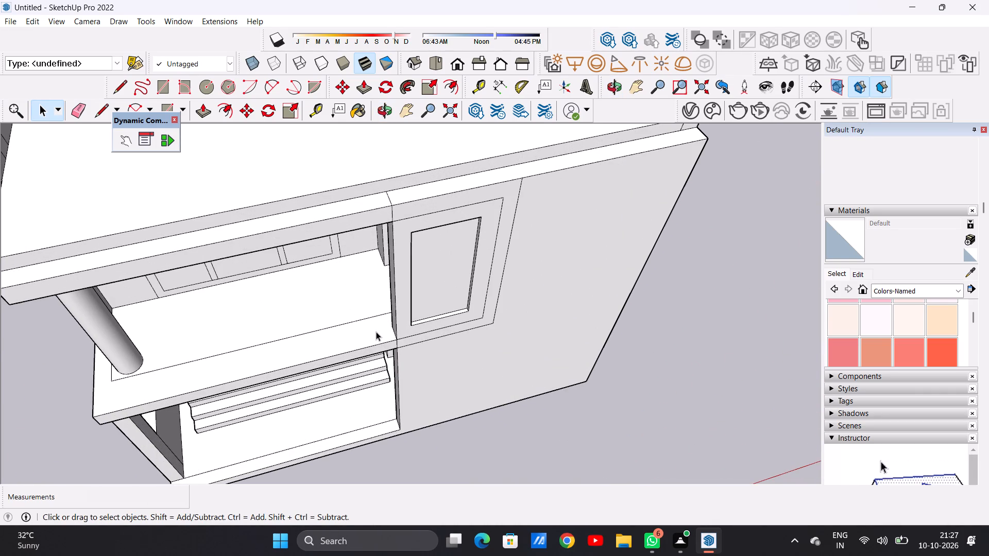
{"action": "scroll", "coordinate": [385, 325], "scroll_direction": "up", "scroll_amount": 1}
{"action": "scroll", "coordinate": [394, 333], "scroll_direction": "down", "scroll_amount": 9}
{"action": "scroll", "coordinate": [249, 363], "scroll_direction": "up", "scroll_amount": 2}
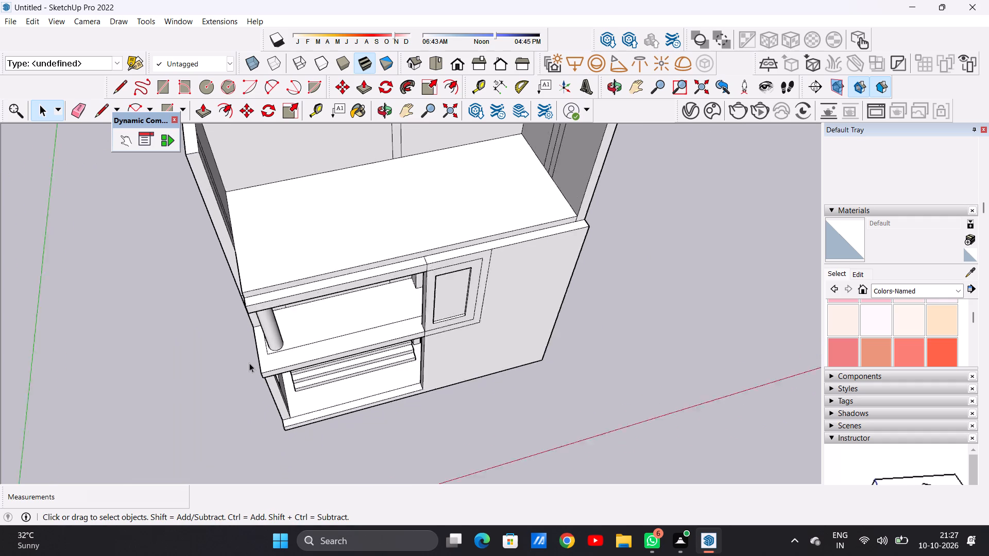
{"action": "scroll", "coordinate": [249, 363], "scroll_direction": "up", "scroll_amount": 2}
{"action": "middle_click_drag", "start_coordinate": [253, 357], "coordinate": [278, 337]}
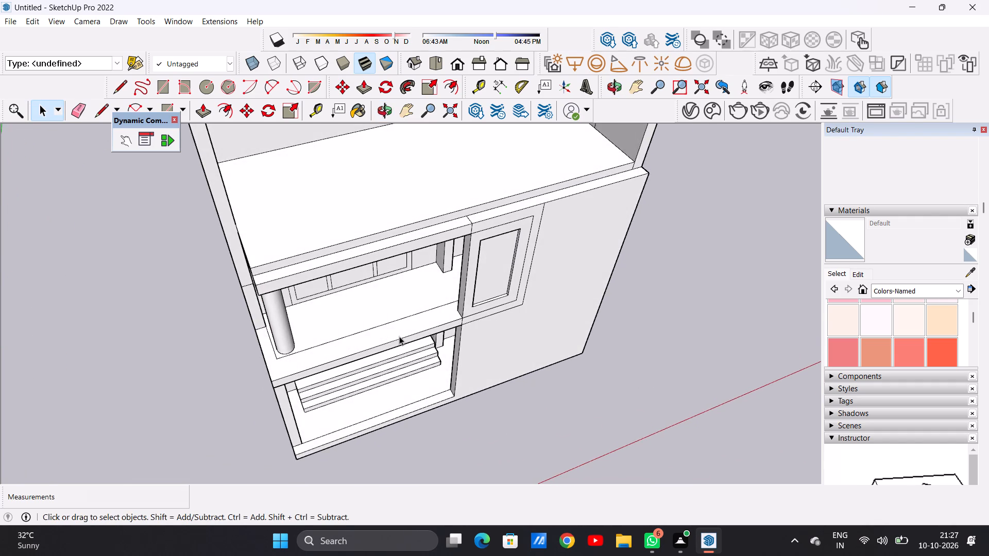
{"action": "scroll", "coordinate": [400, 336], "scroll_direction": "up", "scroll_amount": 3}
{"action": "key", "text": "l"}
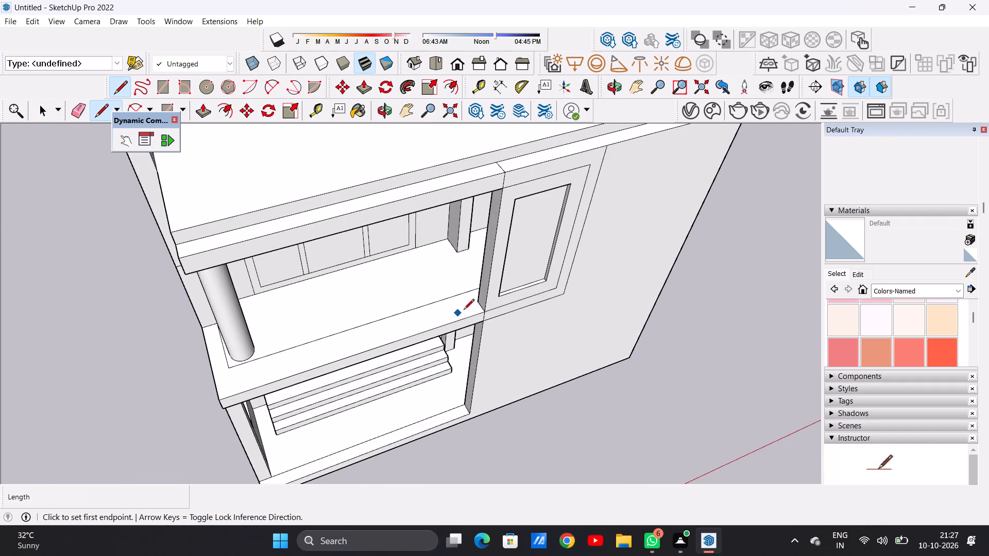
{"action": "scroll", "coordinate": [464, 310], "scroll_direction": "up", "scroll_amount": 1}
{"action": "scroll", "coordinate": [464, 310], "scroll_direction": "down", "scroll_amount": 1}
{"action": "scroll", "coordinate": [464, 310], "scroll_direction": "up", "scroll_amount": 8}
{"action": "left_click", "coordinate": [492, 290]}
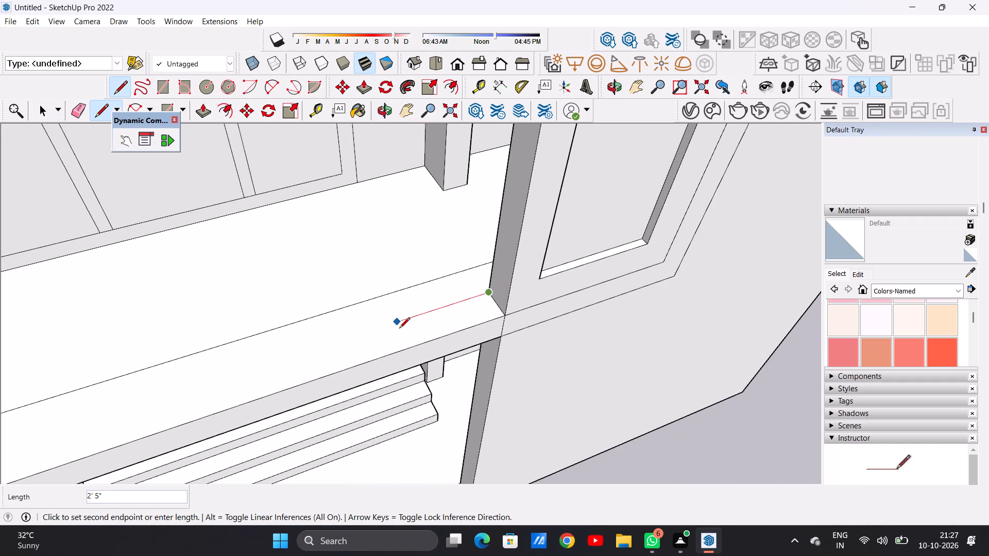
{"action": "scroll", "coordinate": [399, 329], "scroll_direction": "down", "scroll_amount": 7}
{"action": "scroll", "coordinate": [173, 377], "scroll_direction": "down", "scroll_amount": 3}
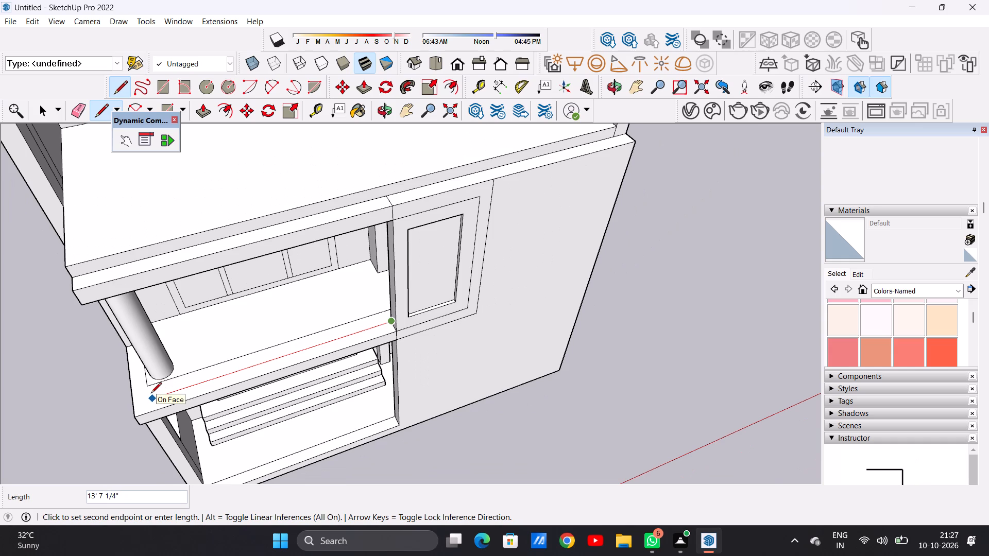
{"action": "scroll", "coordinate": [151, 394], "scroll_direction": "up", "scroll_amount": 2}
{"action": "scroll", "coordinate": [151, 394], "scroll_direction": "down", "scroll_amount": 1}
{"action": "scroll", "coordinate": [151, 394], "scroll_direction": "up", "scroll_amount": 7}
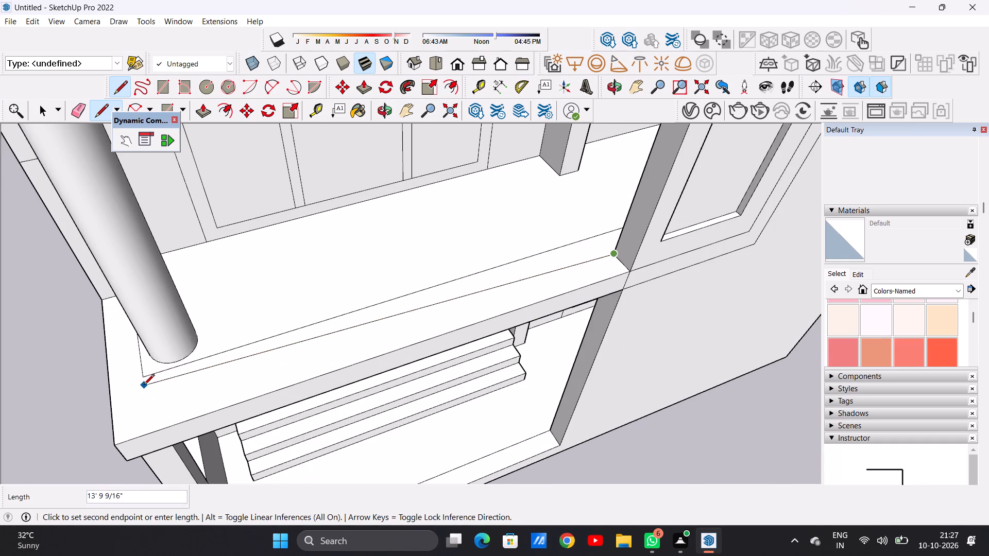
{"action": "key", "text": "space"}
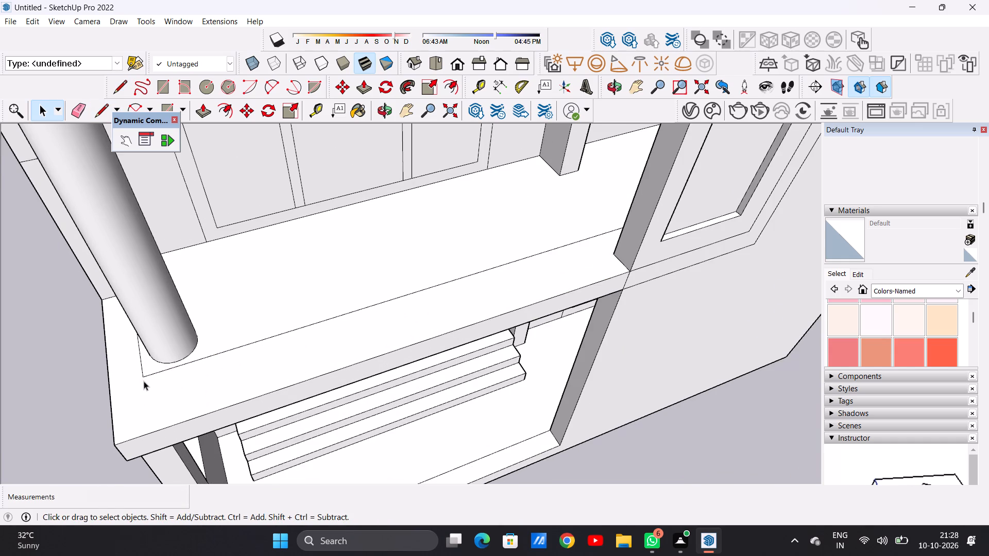
Draw a line about 11" long from the balcony floor outline's corner beside the column toward the slab's front edge.
{"action": "key", "text": "l"}
{"action": "left_click", "coordinate": [147, 375]}
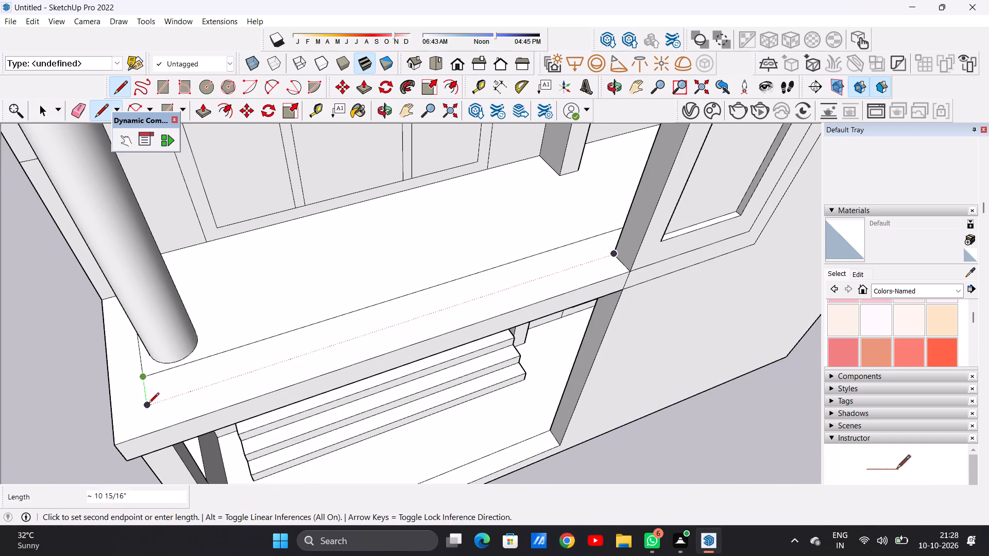
{"action": "left_click", "coordinate": [148, 406]}
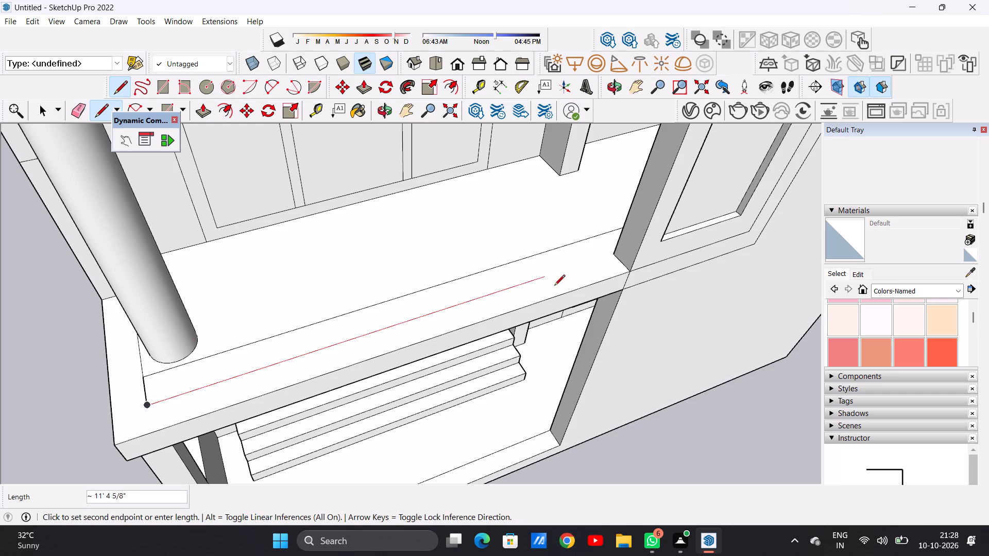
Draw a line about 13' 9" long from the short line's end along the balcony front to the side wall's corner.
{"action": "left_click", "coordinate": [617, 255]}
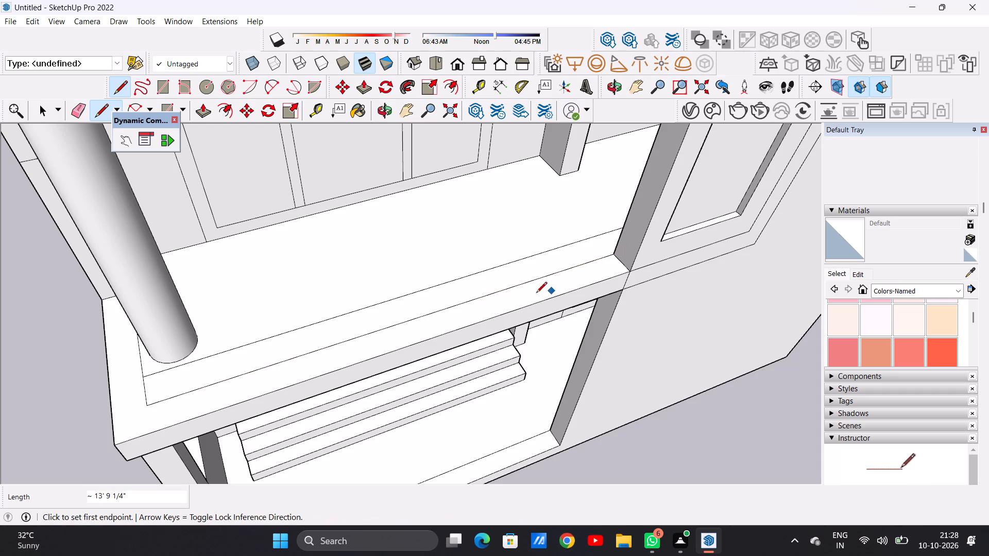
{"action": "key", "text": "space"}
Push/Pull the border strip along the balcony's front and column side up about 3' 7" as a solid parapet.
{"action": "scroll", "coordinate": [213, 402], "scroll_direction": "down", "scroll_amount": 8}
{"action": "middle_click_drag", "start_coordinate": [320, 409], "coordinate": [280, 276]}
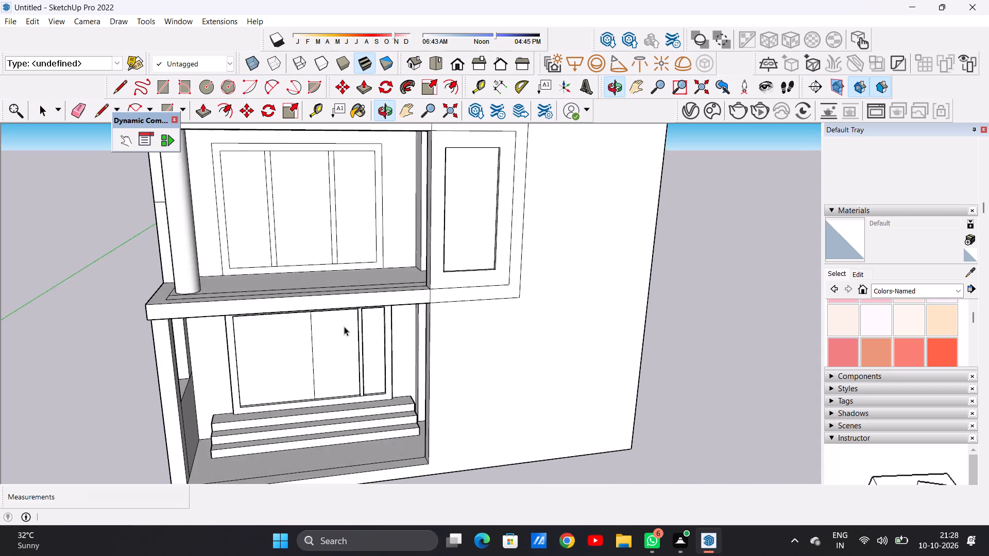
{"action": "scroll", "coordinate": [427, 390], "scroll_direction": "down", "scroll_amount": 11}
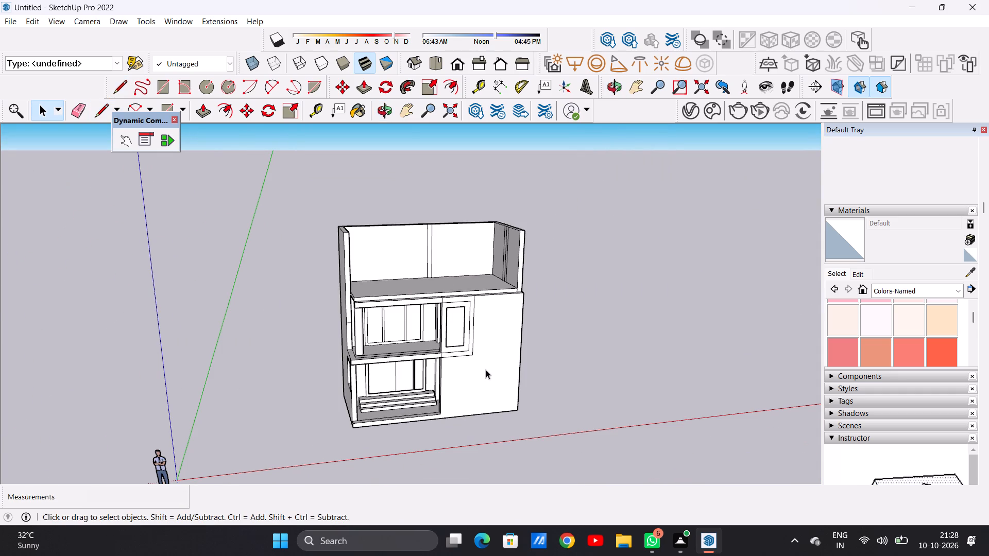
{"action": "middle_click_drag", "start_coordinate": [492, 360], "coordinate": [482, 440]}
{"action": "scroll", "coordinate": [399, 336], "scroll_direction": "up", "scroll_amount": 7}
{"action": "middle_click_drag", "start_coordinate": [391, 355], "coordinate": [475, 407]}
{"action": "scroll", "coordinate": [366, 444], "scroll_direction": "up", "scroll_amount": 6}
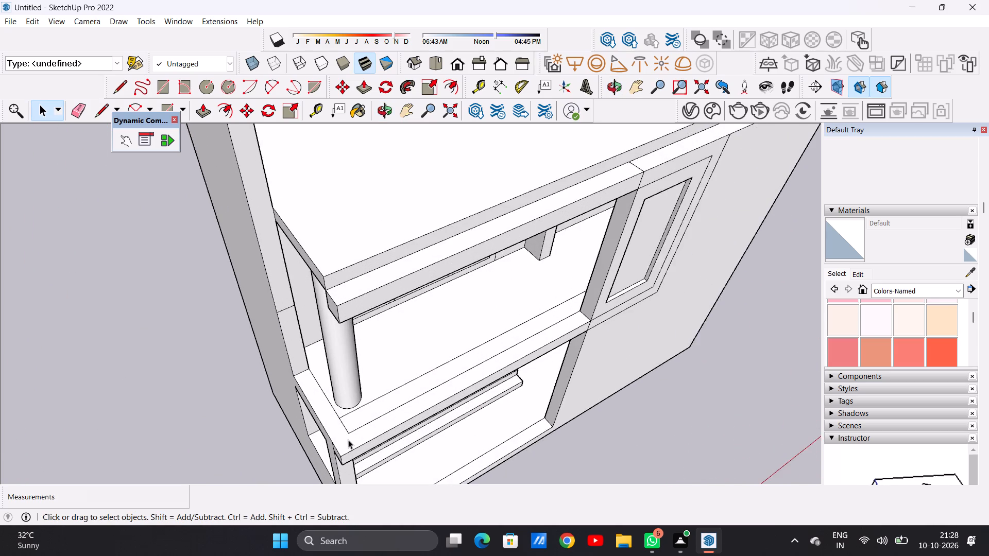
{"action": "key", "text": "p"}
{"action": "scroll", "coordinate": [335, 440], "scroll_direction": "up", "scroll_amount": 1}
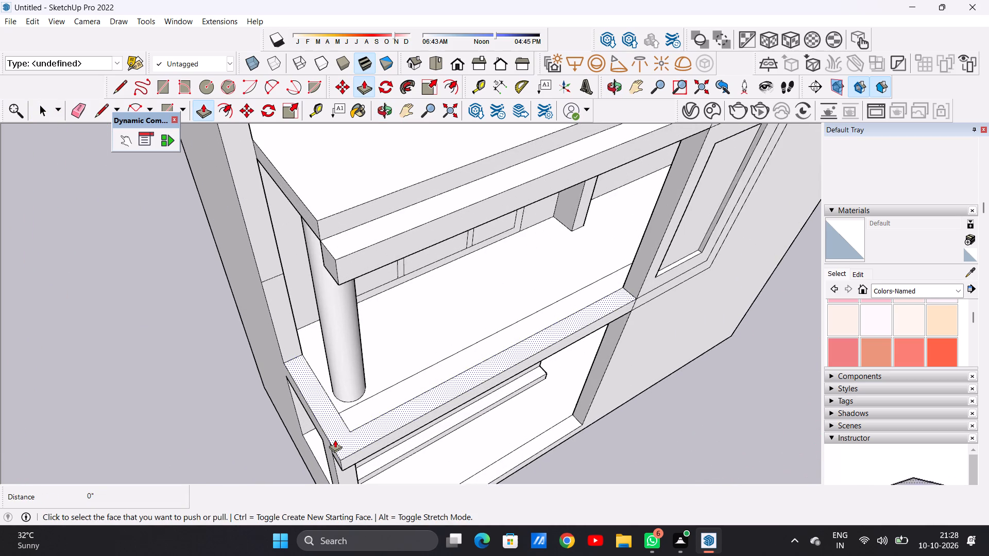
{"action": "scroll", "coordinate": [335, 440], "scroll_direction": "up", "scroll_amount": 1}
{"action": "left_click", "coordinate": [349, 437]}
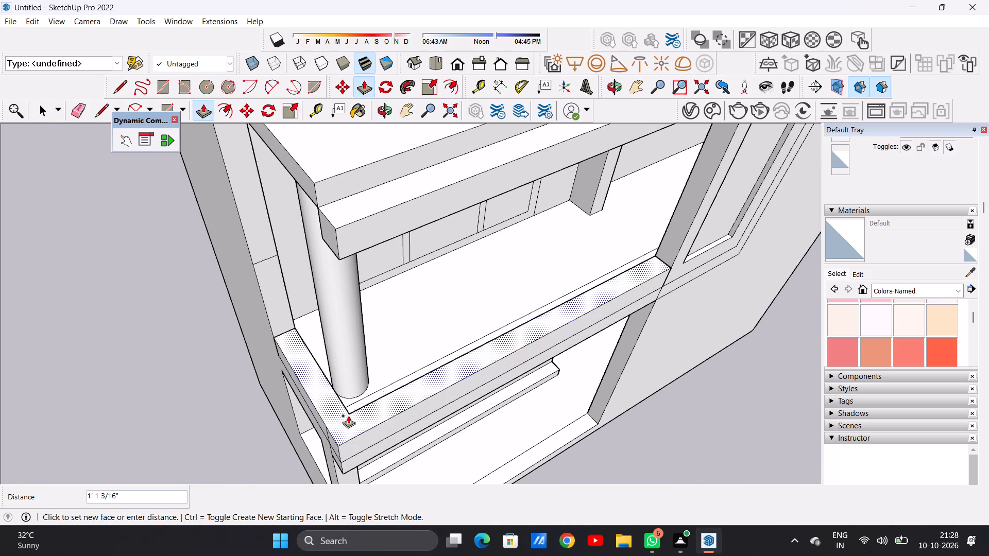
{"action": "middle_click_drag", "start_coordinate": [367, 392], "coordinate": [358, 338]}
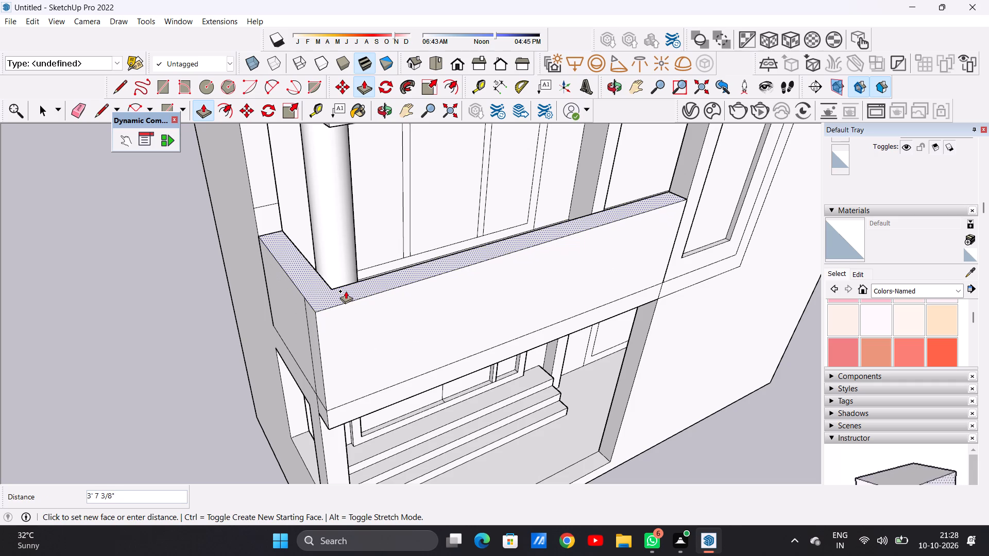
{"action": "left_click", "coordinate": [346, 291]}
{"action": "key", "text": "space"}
Examine the balcony parapet and whole facade from the front, the column side and above.
{"action": "middle_click_drag", "start_coordinate": [380, 374], "coordinate": [349, 347]}
{"action": "scroll", "coordinate": [364, 405], "scroll_direction": "down", "scroll_amount": 10}
{"action": "middle_click_drag", "start_coordinate": [547, 380], "coordinate": [444, 266]}
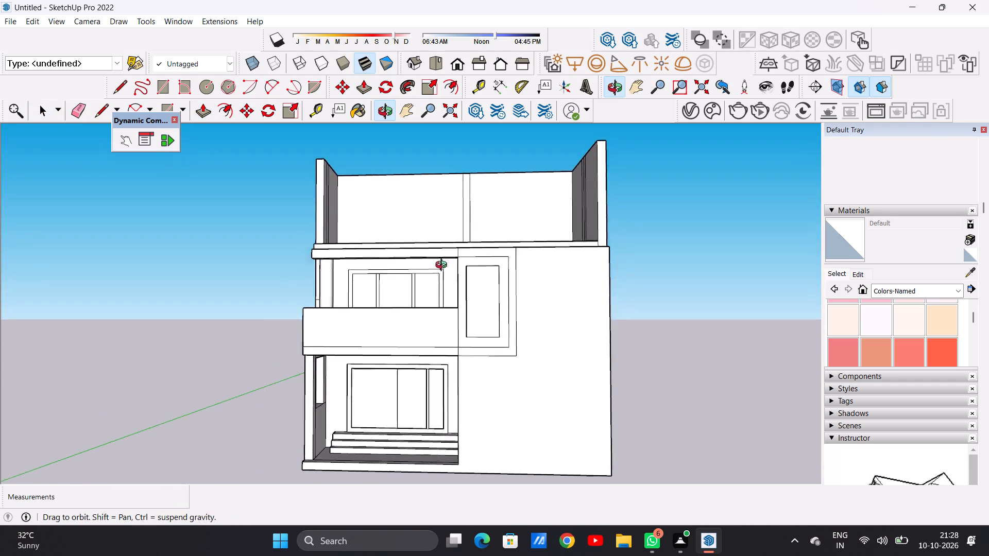
{"action": "middle_click_drag", "start_coordinate": [444, 266], "coordinate": [710, 287]}
{"action": "scroll", "coordinate": [453, 327], "scroll_direction": "up", "scroll_amount": 14}
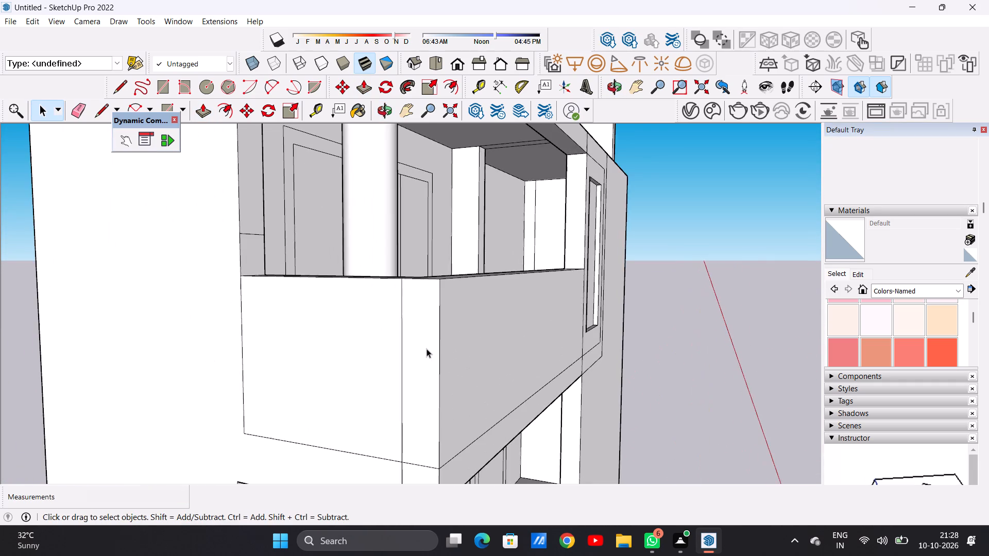
{"action": "middle_click_drag", "start_coordinate": [407, 373], "coordinate": [332, 408]}
{"action": "scroll", "coordinate": [327, 389], "scroll_direction": "down", "scroll_amount": 8}
{"action": "scroll", "coordinate": [335, 382], "scroll_direction": "up", "scroll_amount": 10}
{"action": "scroll", "coordinate": [339, 387], "scroll_direction": "down", "scroll_amount": 20}
{"action": "scroll", "coordinate": [339, 387], "scroll_direction": "down", "scroll_amount": 2}
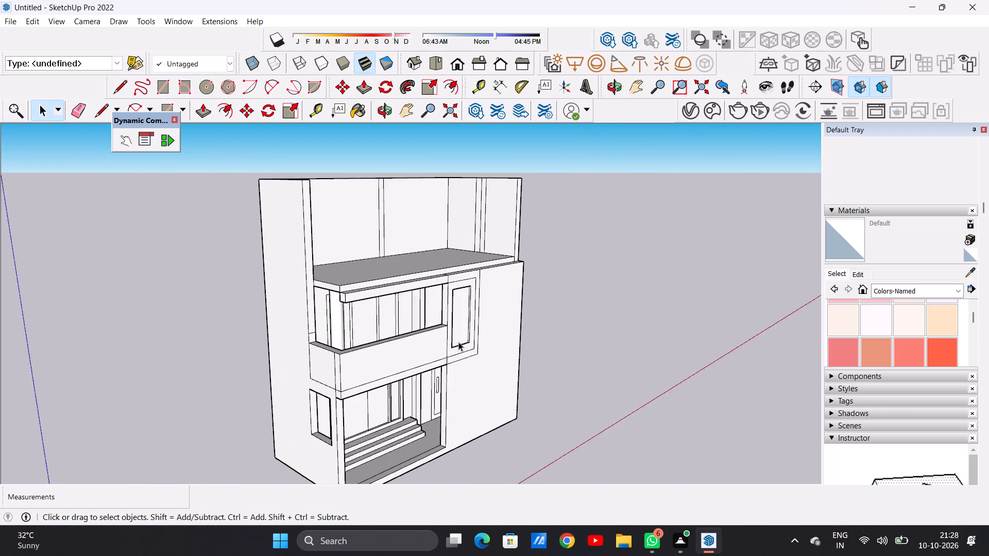
{"action": "middle_click_drag", "start_coordinate": [435, 351], "coordinate": [231, 329]}
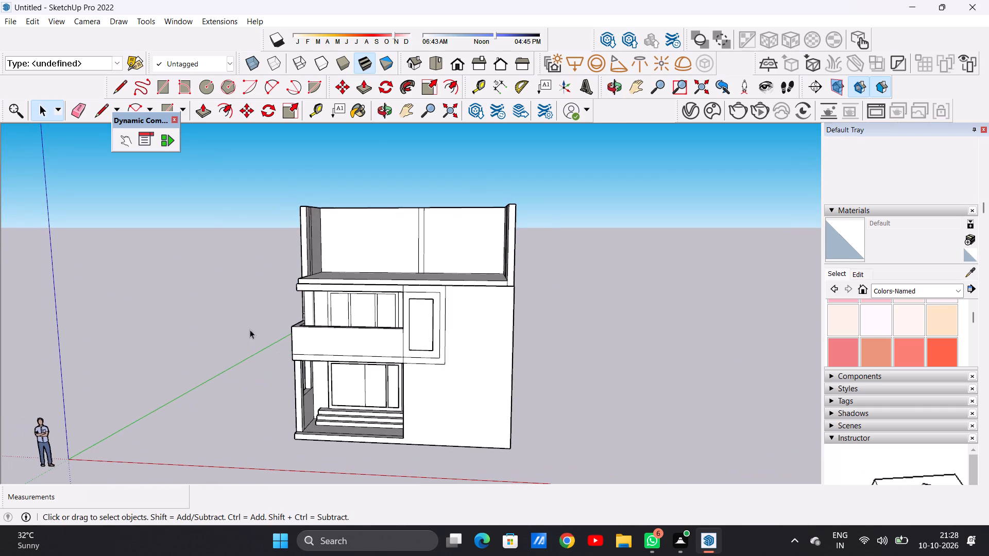
{"action": "scroll", "coordinate": [346, 320], "scroll_direction": "up", "scroll_amount": 14}
{"action": "middle_click_drag", "start_coordinate": [373, 318], "coordinate": [377, 421]}
{"action": "scroll", "coordinate": [409, 375], "scroll_direction": "down", "scroll_amount": 6}
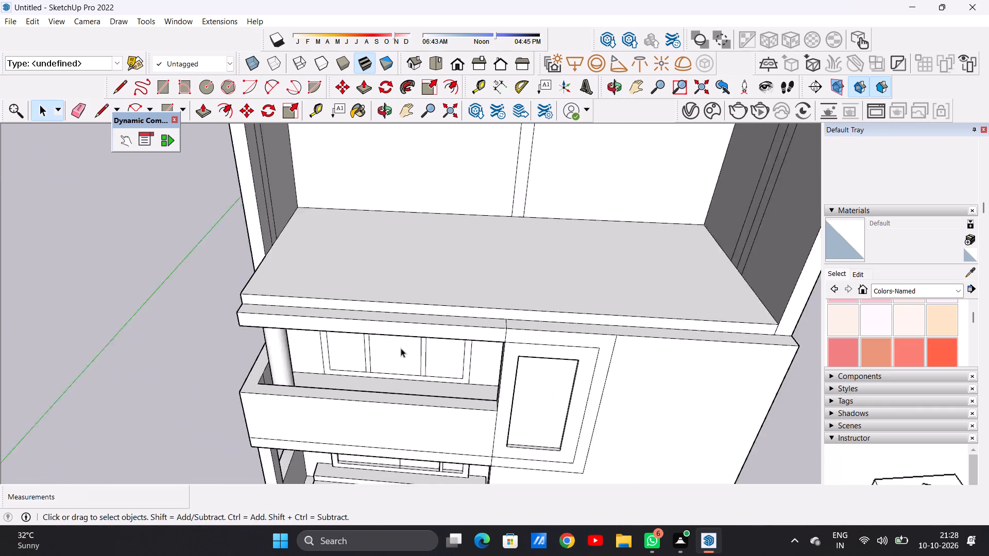
{"action": "scroll", "coordinate": [401, 348], "scroll_direction": "down", "scroll_amount": 11}
{"action": "scroll", "coordinate": [459, 389], "scroll_direction": "up", "scroll_amount": 1}
{"action": "scroll", "coordinate": [459, 389], "scroll_direction": "down", "scroll_amount": 2}
{"action": "middle_click_drag", "start_coordinate": [462, 384], "coordinate": [465, 321]}
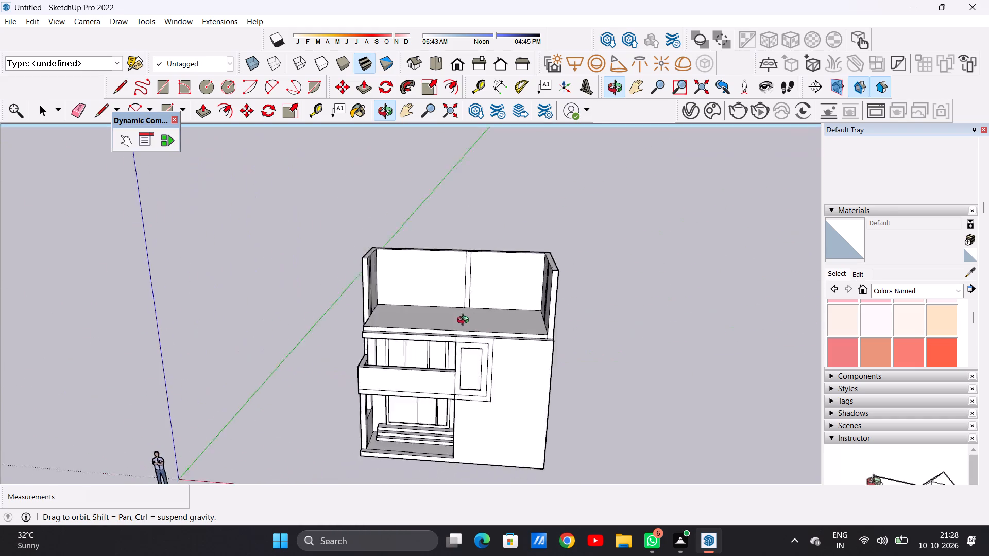
{"action": "middle_click_drag", "start_coordinate": [465, 321], "coordinate": [660, 314]}
{"action": "scroll", "coordinate": [472, 374], "scroll_direction": "up", "scroll_amount": 6}
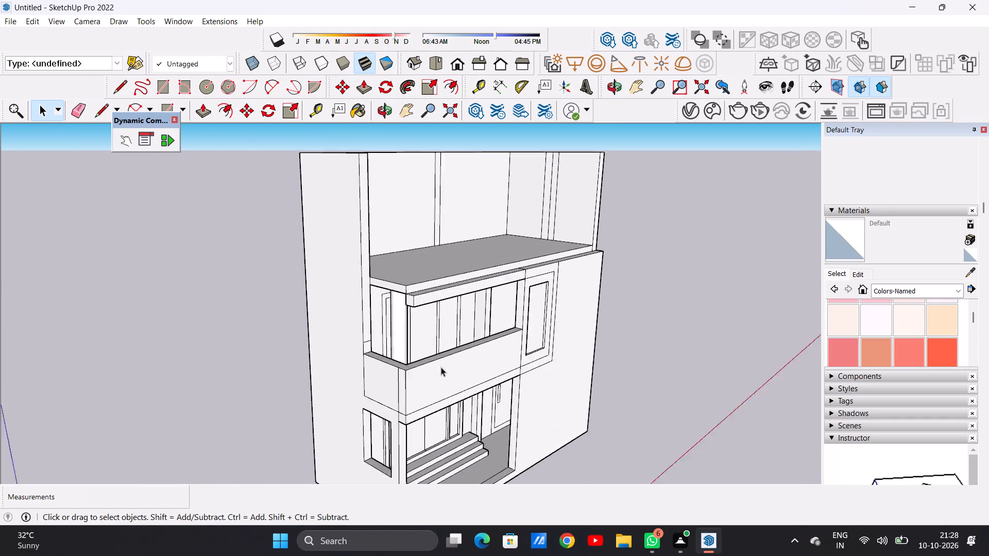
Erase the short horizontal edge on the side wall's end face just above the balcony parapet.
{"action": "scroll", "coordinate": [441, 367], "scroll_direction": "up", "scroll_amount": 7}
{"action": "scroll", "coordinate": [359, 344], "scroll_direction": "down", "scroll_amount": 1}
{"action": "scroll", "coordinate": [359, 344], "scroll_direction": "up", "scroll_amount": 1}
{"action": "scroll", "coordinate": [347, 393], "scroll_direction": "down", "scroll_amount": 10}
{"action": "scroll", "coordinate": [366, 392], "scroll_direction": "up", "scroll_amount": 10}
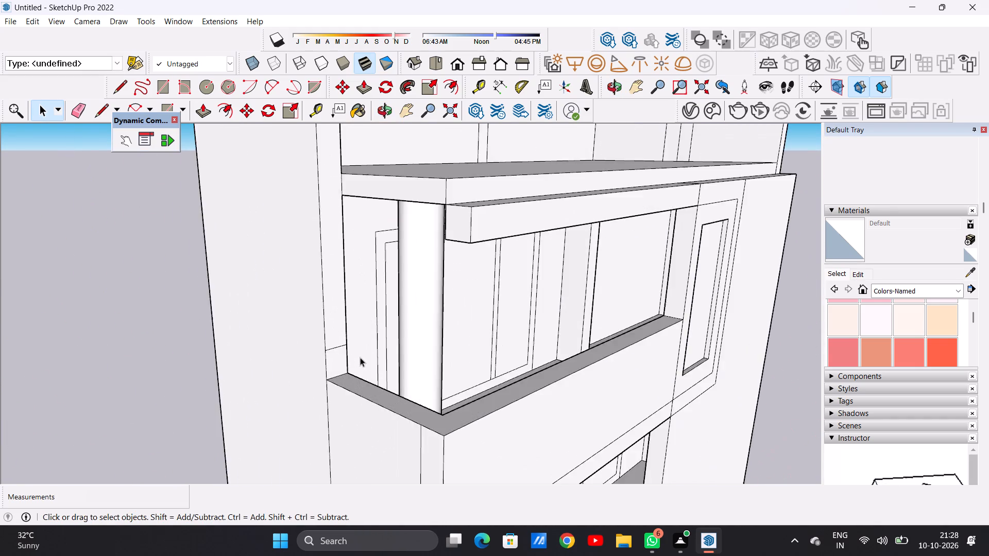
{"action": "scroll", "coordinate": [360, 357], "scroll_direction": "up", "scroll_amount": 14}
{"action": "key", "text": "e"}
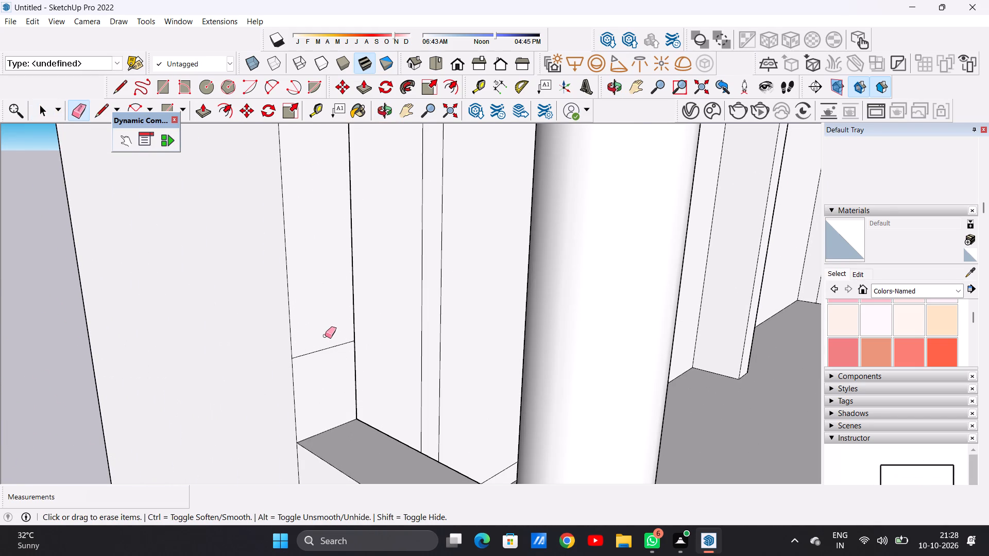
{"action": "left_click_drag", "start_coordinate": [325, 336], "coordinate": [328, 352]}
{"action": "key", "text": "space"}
Examine the whole facade and balcony parapet from the front and the column side.
{"action": "scroll", "coordinate": [306, 414], "scroll_direction": "down", "scroll_amount": 20}
{"action": "scroll", "coordinate": [306, 414], "scroll_direction": "down", "scroll_amount": 2}
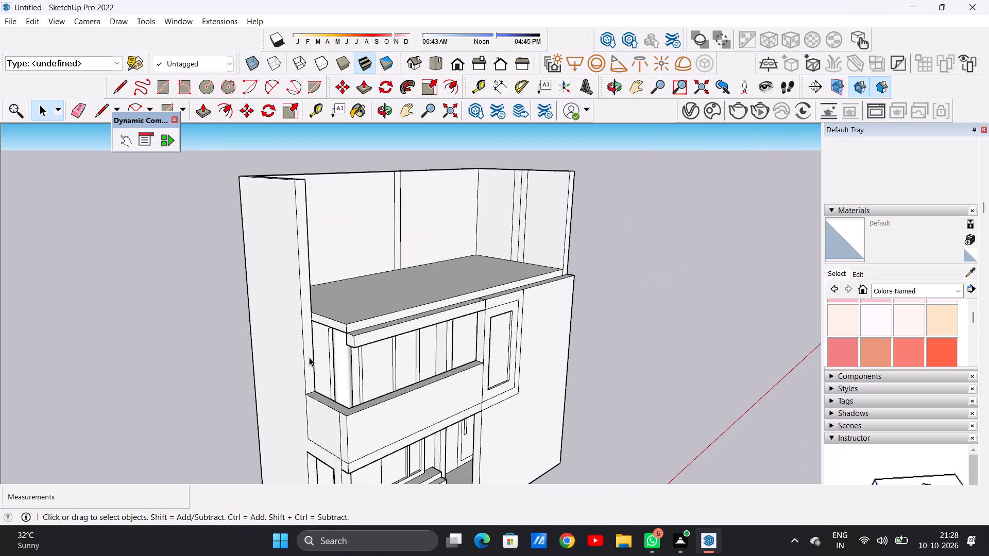
{"action": "scroll", "coordinate": [309, 357], "scroll_direction": "down", "scroll_amount": 5}
{"action": "middle_click_drag", "start_coordinate": [428, 392], "coordinate": [223, 329]}
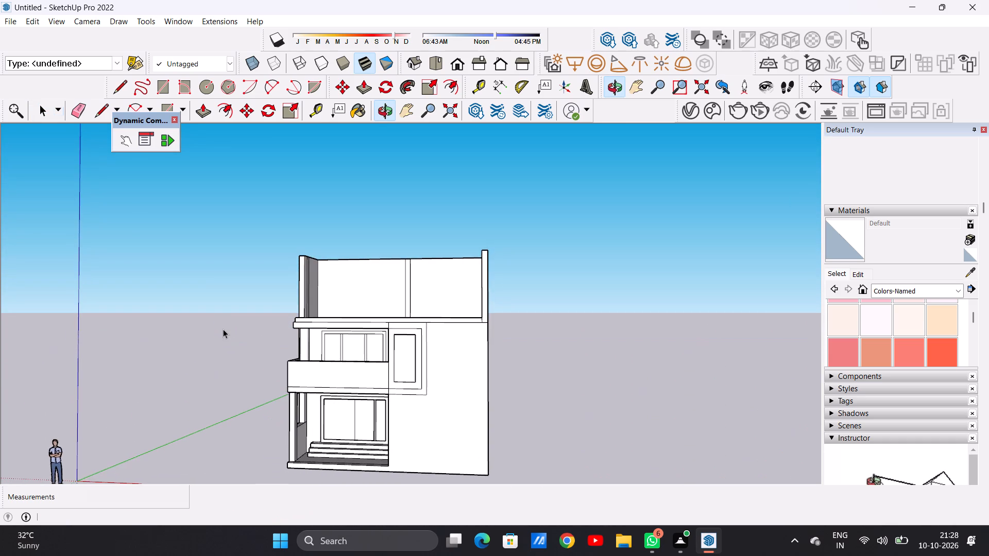
{"action": "scroll", "coordinate": [355, 356], "scroll_direction": "down", "scroll_amount": 3}
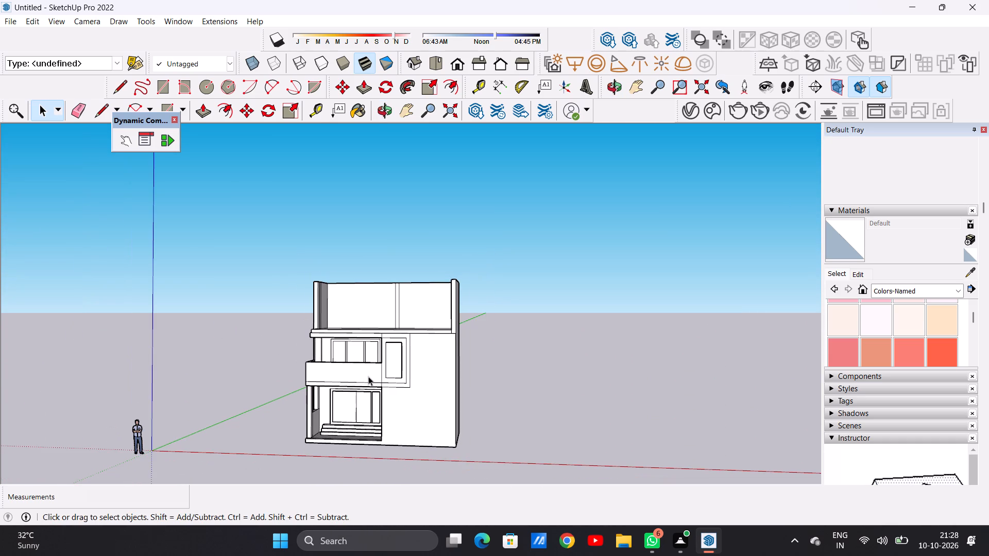
{"action": "scroll", "coordinate": [368, 376], "scroll_direction": "up", "scroll_amount": 12}
{"action": "scroll", "coordinate": [378, 391], "scroll_direction": "down", "scroll_amount": 6}
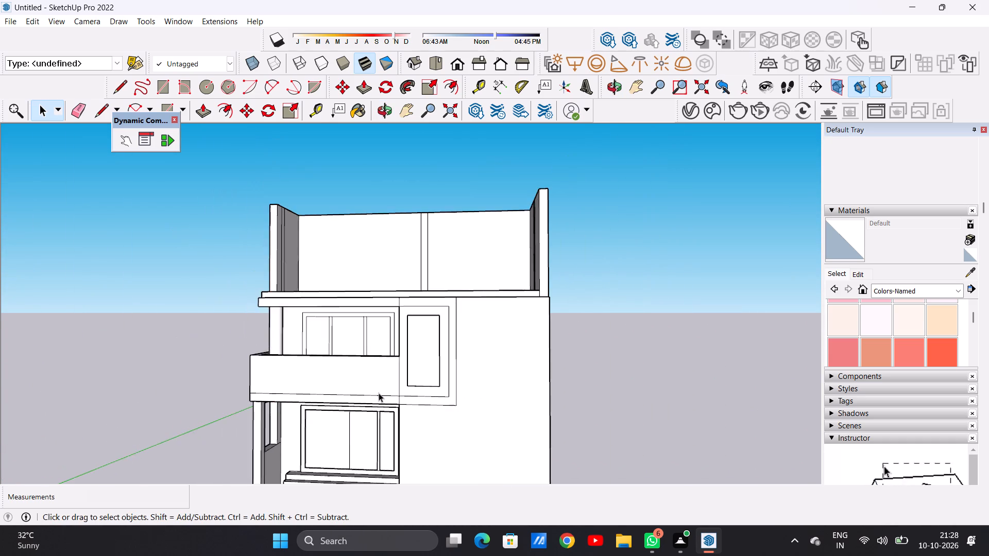
{"action": "scroll", "coordinate": [379, 393], "scroll_direction": "down", "scroll_amount": 3}
{"action": "middle_click_drag", "start_coordinate": [332, 376], "coordinate": [556, 419]}
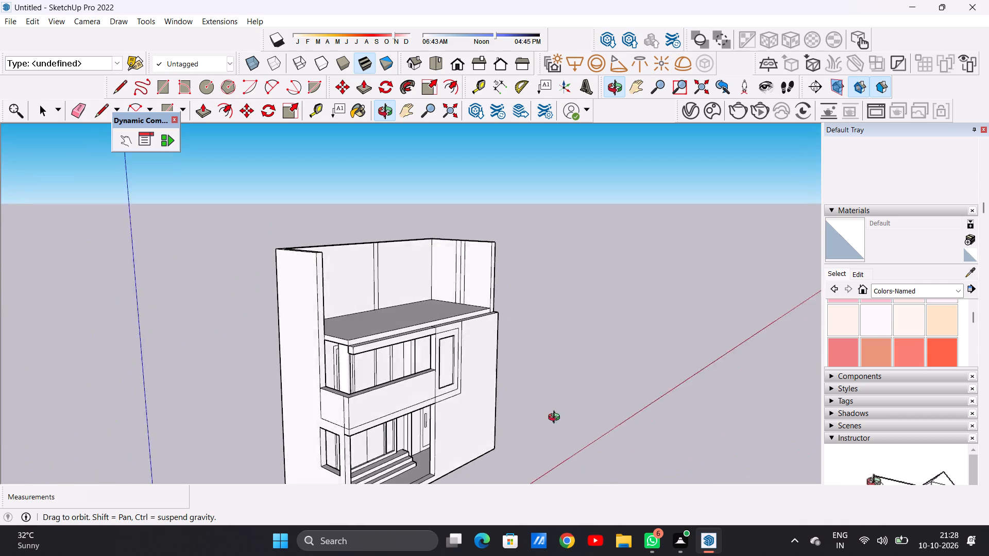
{"action": "middle_click_drag", "start_coordinate": [556, 419], "coordinate": [419, 479]}
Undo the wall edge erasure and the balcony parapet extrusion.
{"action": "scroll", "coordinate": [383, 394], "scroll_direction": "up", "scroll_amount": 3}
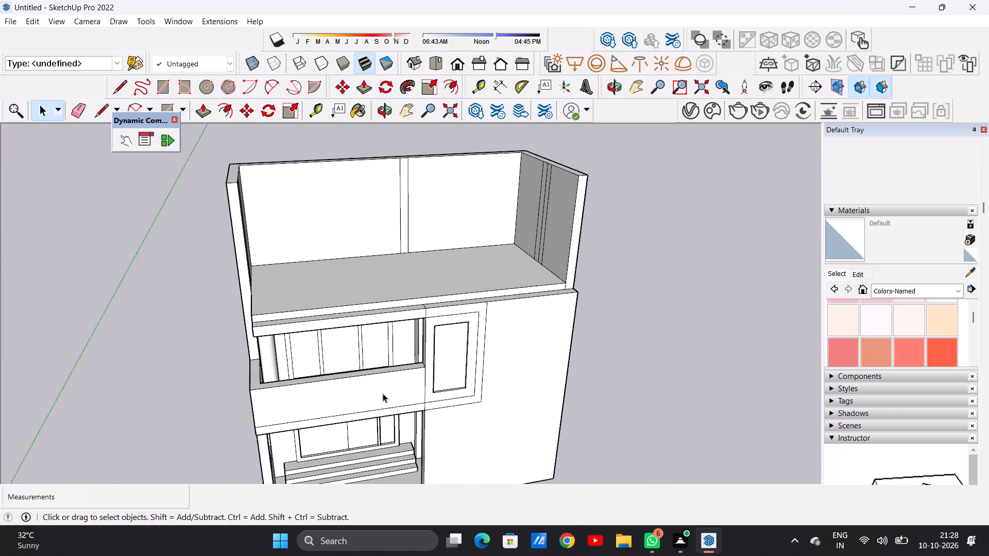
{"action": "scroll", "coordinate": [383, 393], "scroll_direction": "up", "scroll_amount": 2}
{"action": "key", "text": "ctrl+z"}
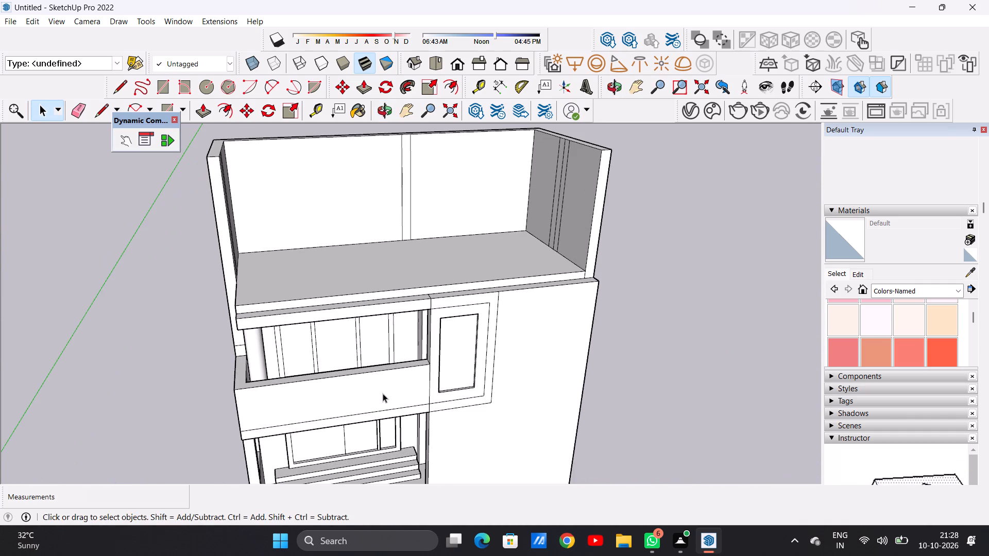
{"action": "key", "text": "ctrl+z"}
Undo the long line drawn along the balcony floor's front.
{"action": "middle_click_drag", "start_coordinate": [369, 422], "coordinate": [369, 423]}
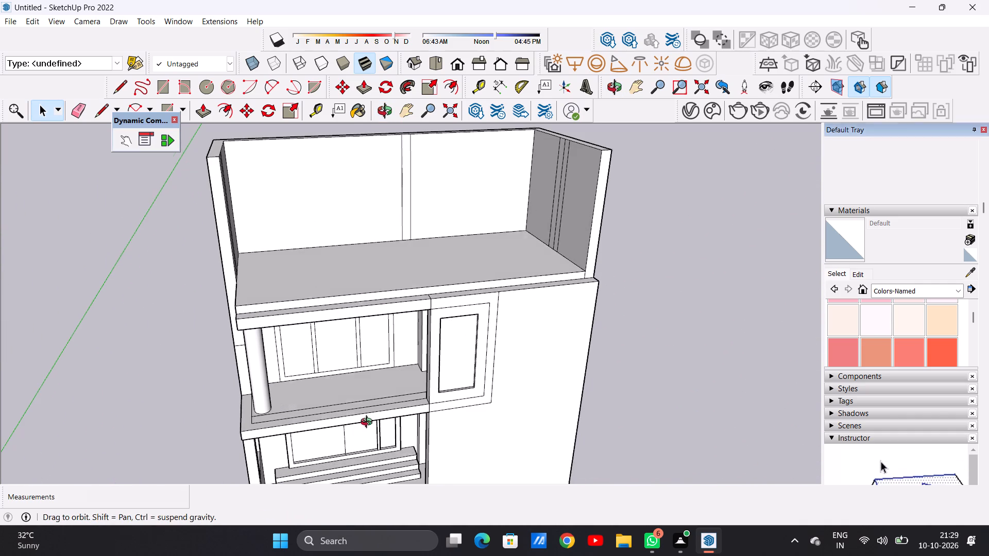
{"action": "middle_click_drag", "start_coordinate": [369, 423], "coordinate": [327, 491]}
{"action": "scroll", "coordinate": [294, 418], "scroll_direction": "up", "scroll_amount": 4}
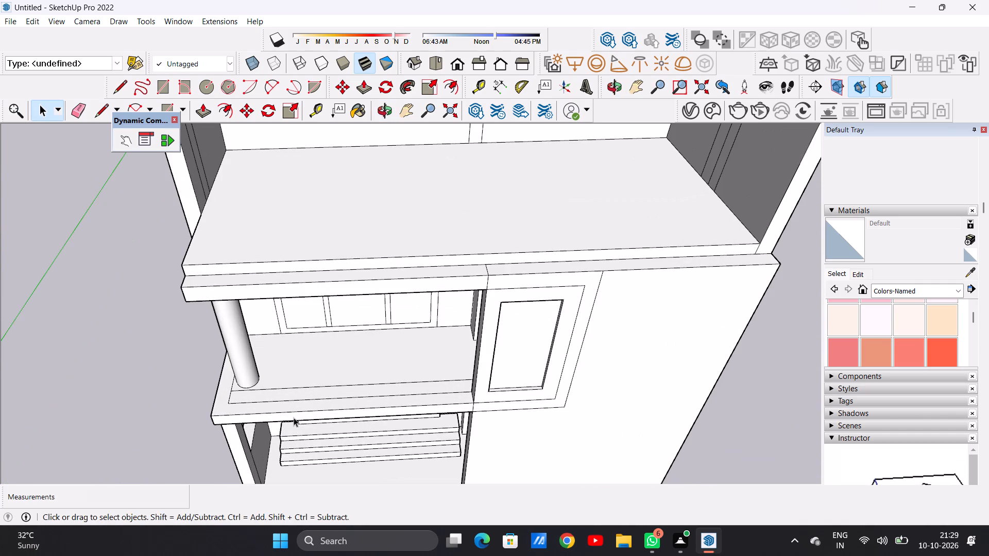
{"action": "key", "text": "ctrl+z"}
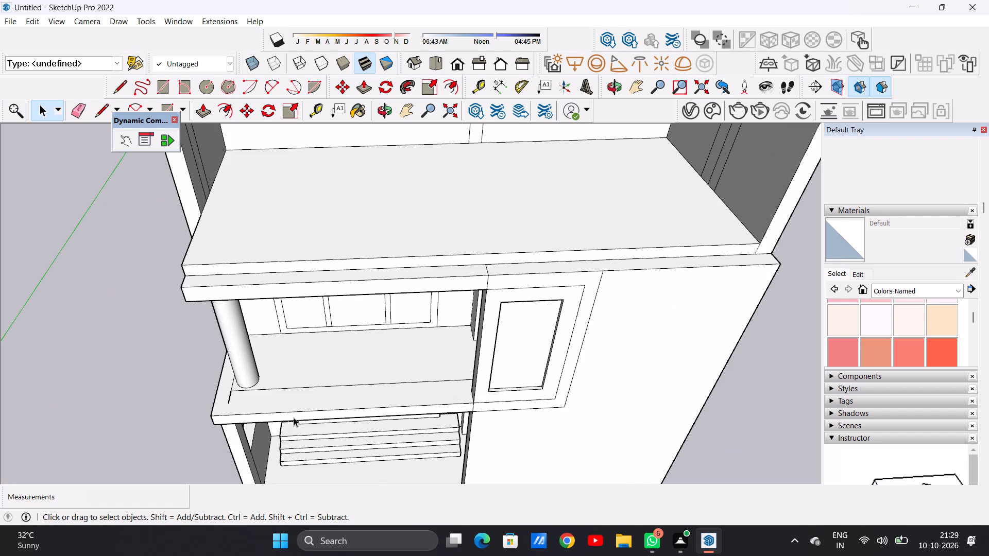
Undo the short line drawn along the column side of the balcony floor.
{"action": "key", "text": "ctrl+z"}
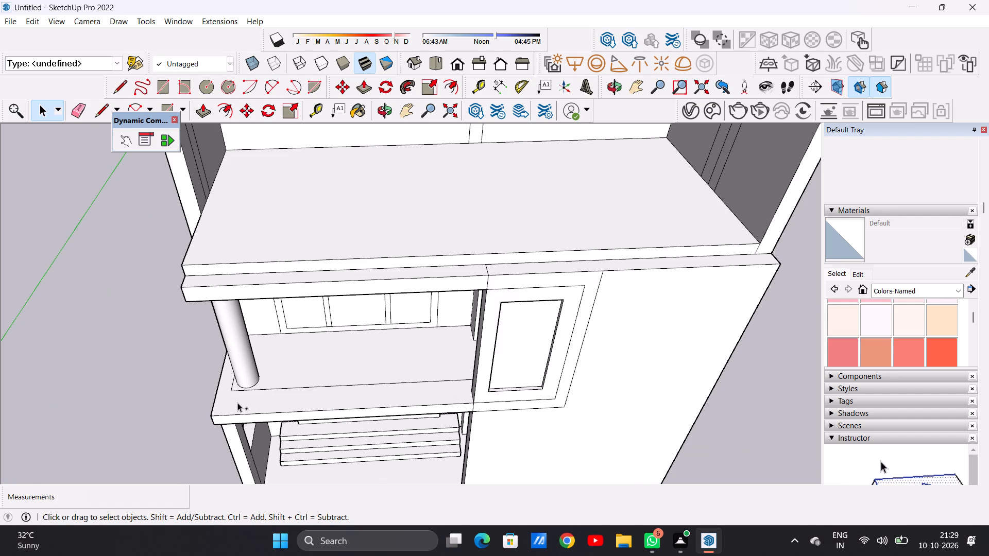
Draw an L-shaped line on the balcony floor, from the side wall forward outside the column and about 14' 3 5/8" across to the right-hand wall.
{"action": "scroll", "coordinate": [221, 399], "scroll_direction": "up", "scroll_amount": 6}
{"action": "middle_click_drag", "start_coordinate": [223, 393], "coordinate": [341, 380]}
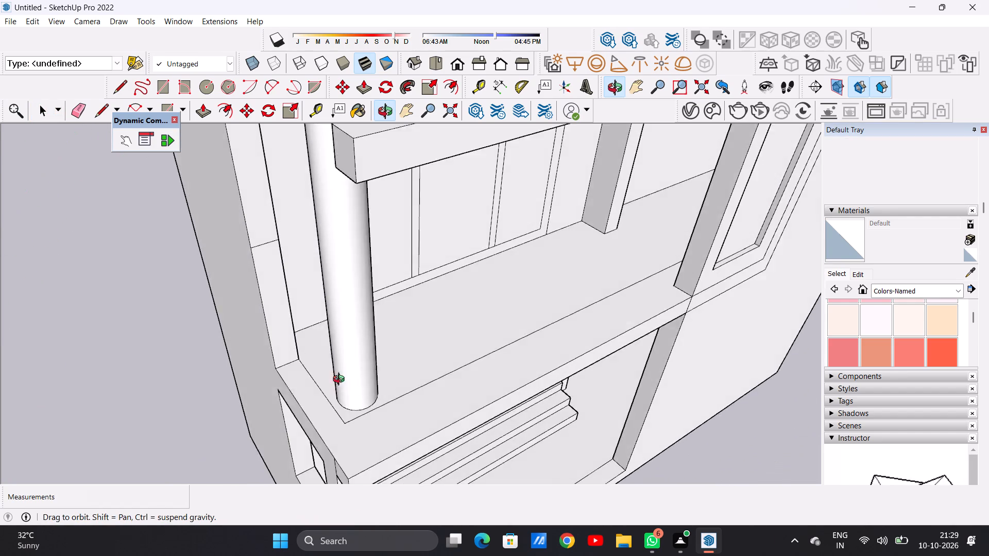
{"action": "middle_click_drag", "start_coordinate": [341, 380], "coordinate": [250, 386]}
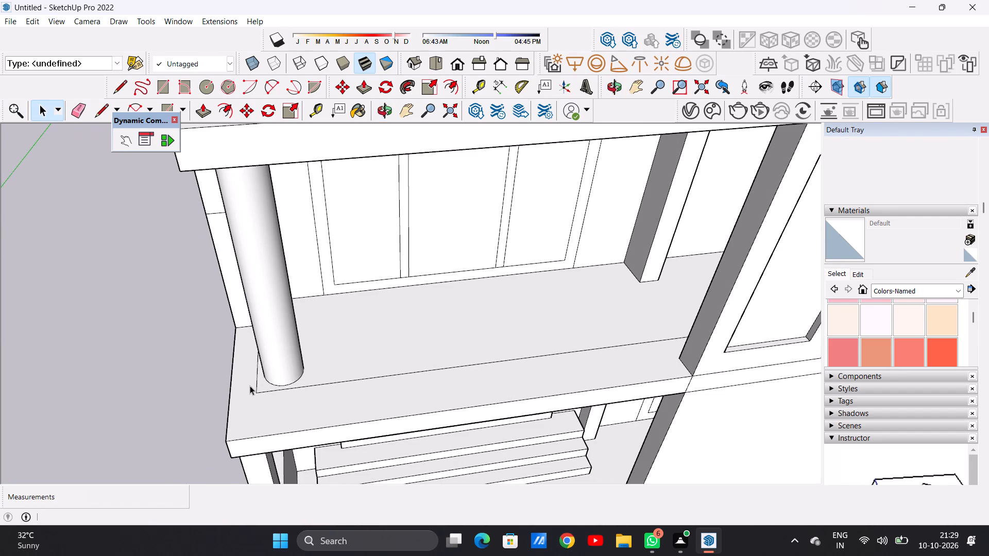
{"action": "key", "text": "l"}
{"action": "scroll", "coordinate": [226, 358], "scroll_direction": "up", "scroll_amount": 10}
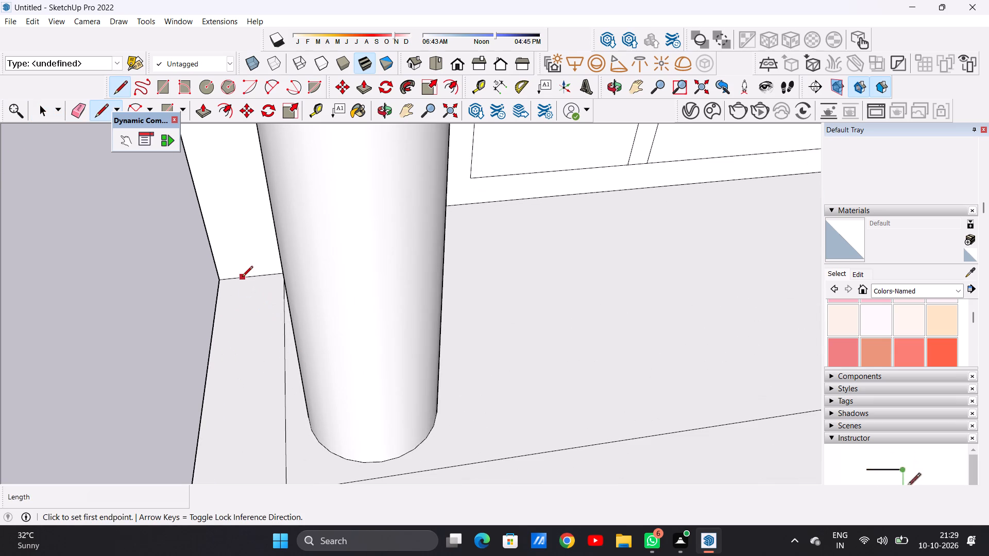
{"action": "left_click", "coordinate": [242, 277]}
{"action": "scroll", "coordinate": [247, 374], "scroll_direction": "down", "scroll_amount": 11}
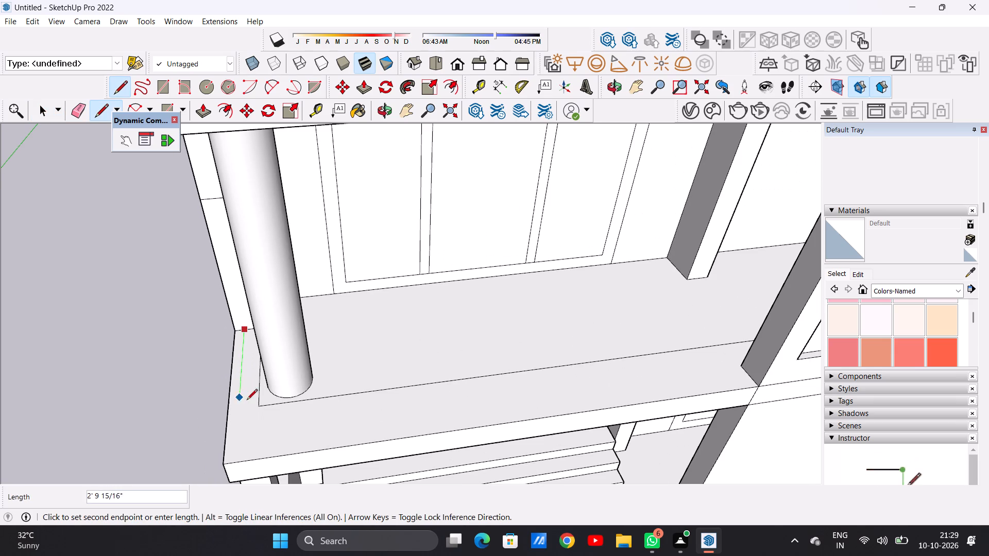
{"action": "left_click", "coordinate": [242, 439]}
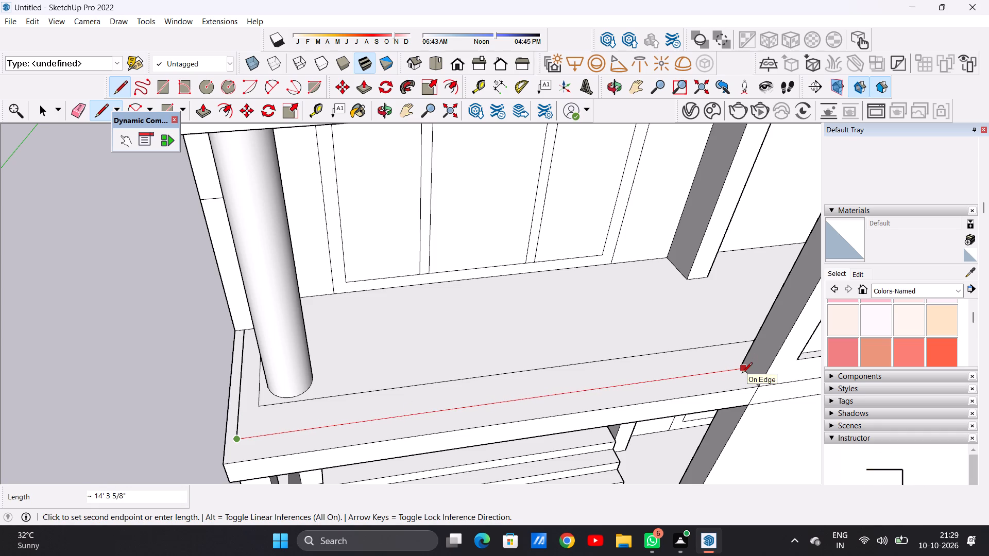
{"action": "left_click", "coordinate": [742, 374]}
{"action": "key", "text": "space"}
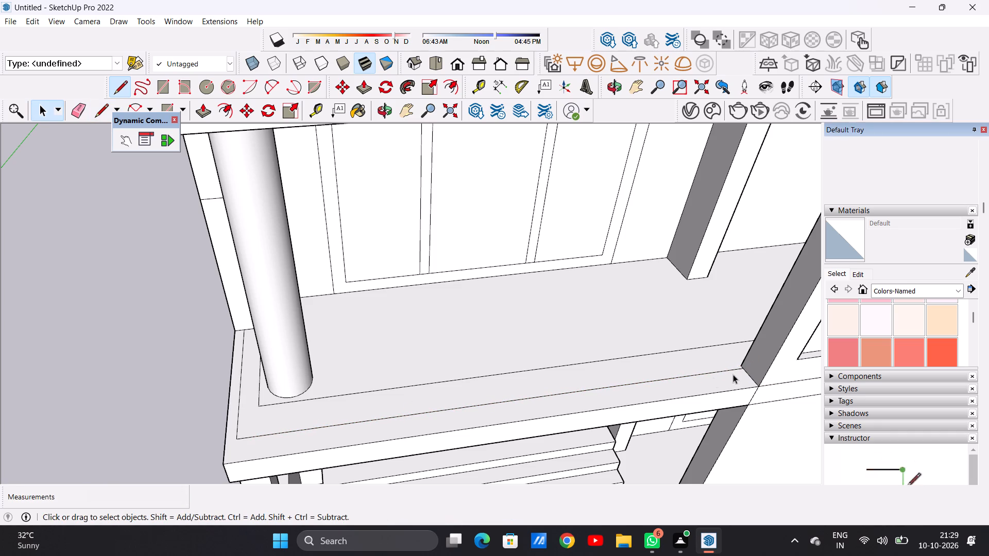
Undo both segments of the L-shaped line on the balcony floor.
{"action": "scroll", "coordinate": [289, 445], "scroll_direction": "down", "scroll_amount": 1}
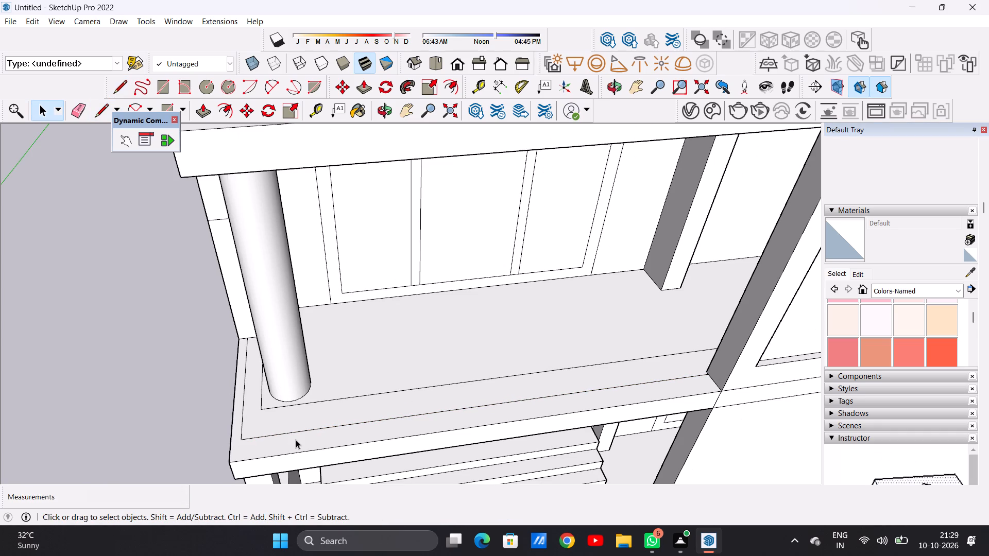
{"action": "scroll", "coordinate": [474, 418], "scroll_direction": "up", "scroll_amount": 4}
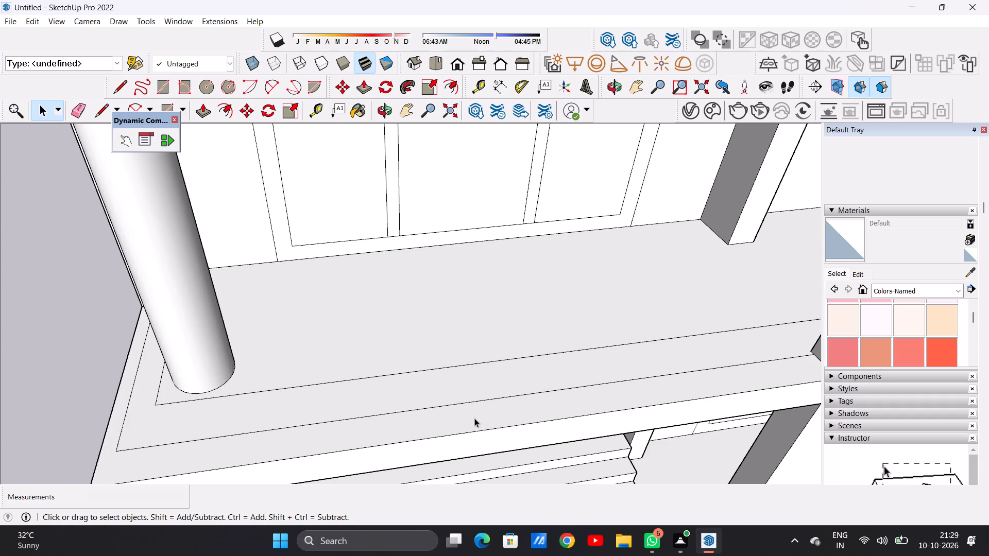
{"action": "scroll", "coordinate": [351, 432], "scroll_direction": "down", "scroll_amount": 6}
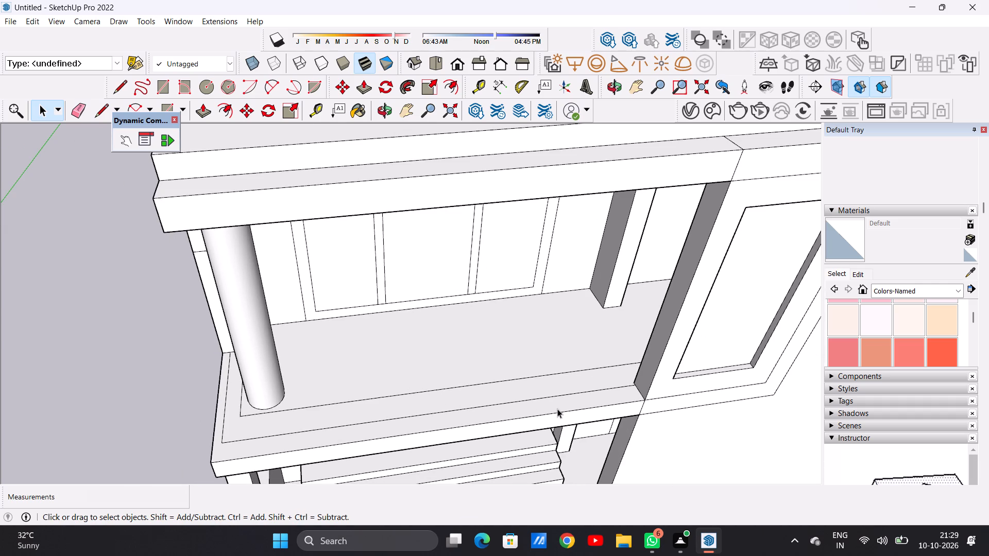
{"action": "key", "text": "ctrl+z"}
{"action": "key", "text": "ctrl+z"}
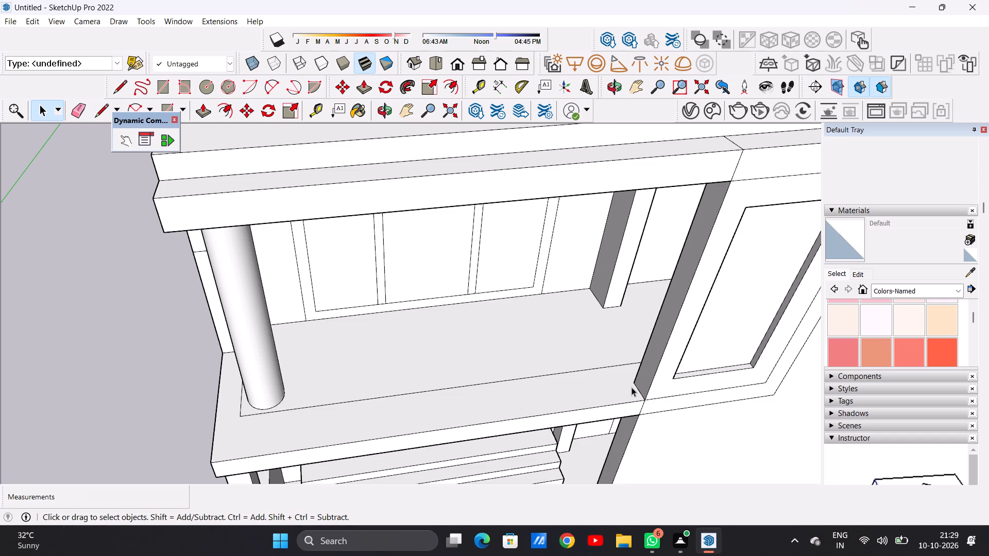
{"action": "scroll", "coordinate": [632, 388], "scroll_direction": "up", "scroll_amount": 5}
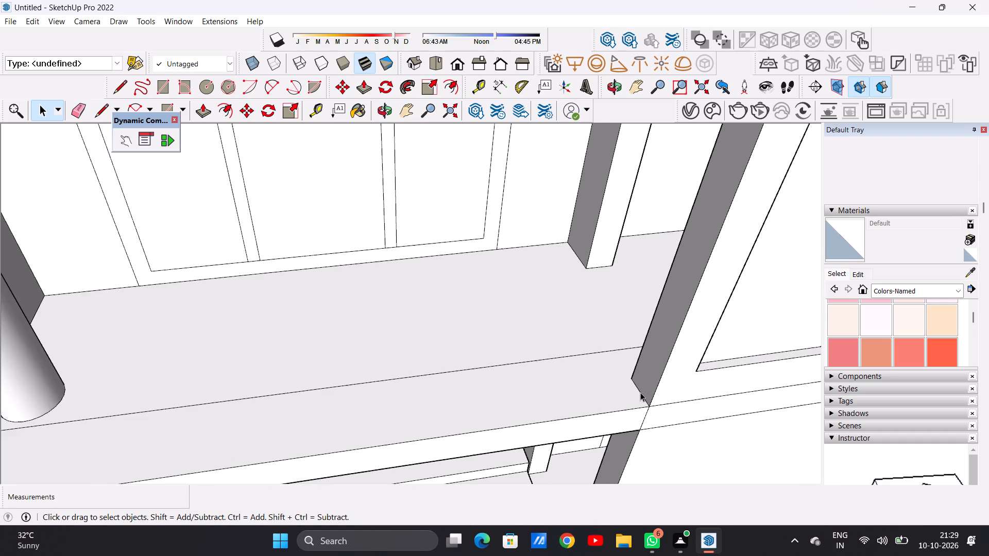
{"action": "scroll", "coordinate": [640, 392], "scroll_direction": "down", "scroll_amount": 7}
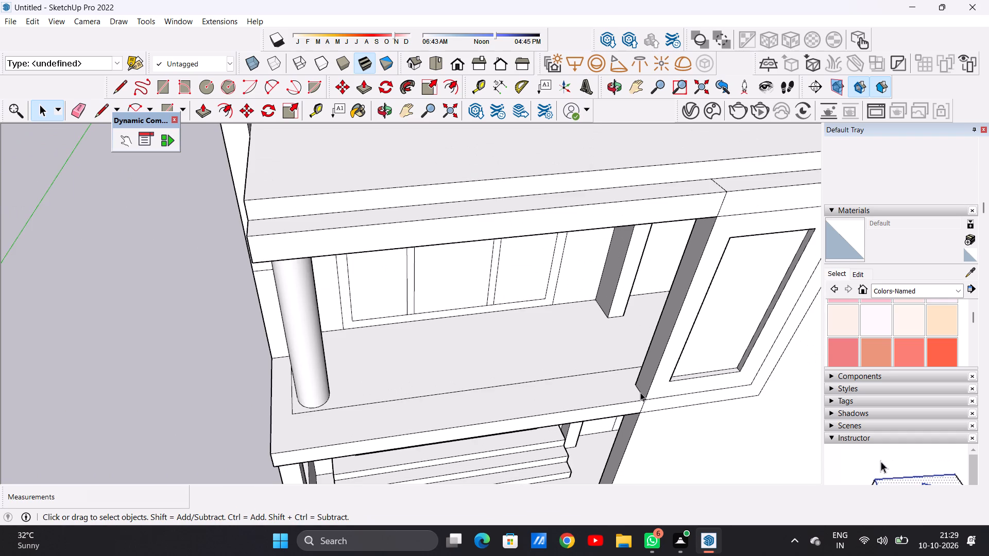
Extend the floor outline's column-side corner toward the balcony's front edge, with a line about 13' 9 1/4" across to the opposite wall.
{"action": "scroll", "coordinate": [304, 429], "scroll_direction": "up", "scroll_amount": 5}
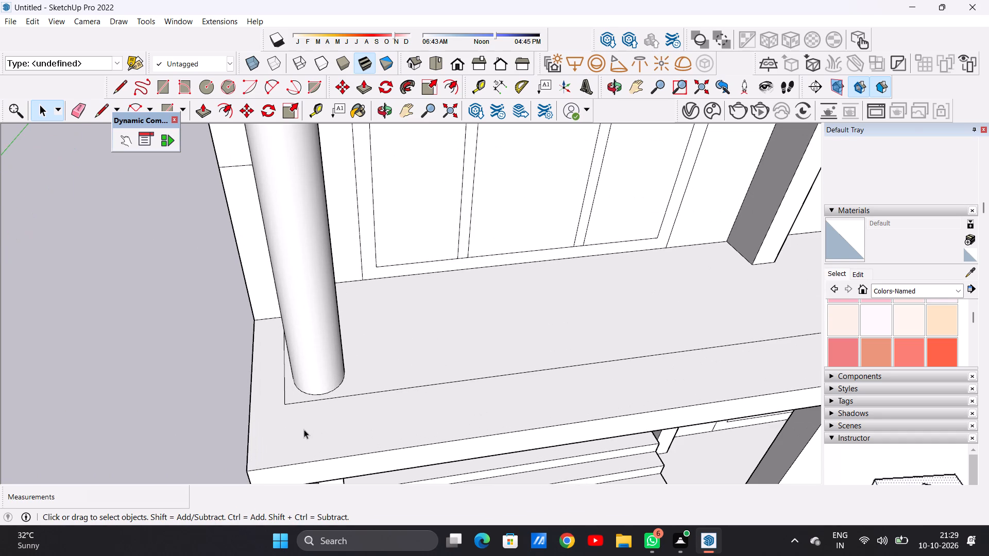
{"action": "key", "text": "l"}
{"action": "scroll", "coordinate": [290, 422], "scroll_direction": "up", "scroll_amount": 4}
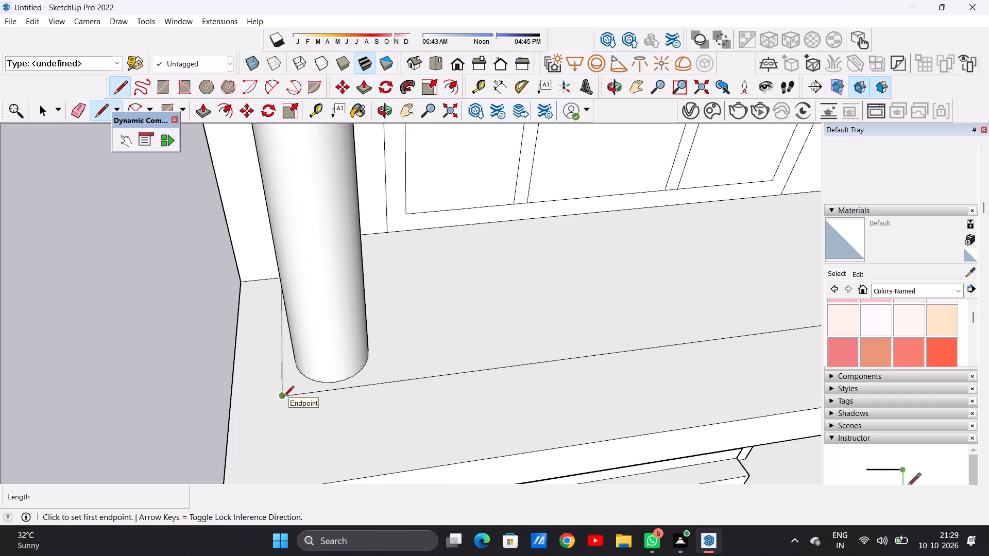
{"action": "left_click", "coordinate": [283, 397]}
{"action": "scroll", "coordinate": [286, 431], "scroll_direction": "down", "scroll_amount": 8}
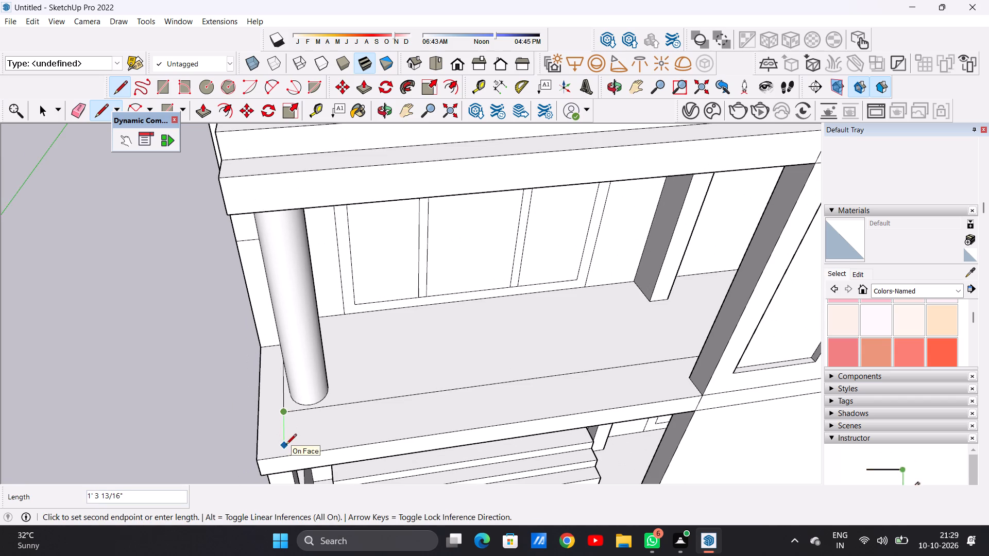
{"action": "left_click", "coordinate": [286, 448]}
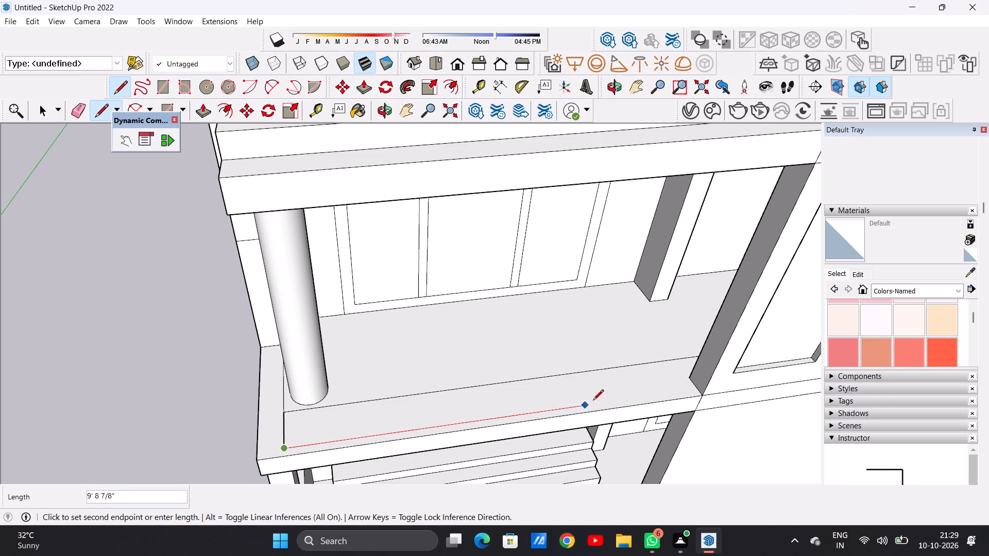
{"action": "left_click", "coordinate": [696, 388]}
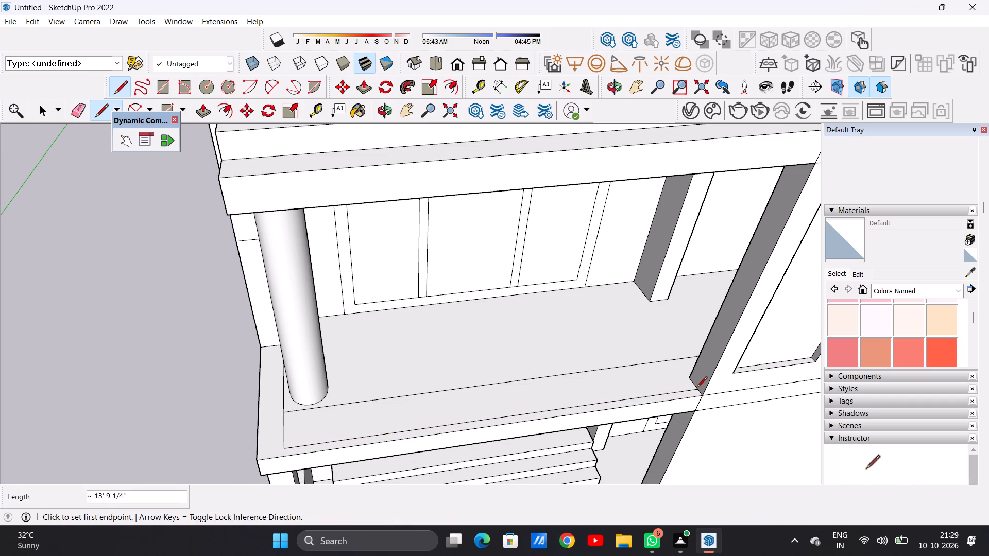
{"action": "key", "text": "space"}
Draw a parallel line about 13' 9 1/4" long from the opposite wall's inner corner to the short column-side line.
{"action": "scroll", "coordinate": [665, 383], "scroll_direction": "up", "scroll_amount": 5}
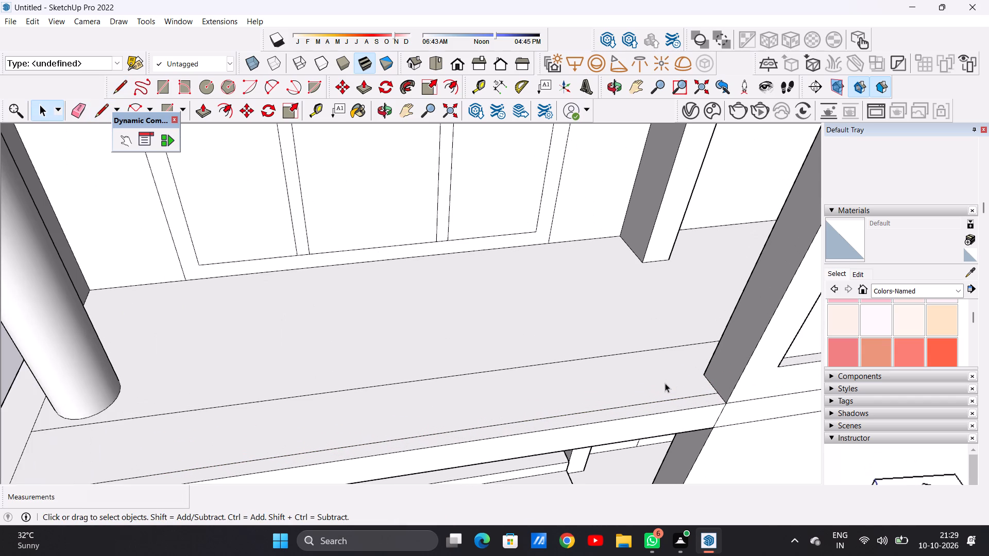
{"action": "key", "text": "l"}
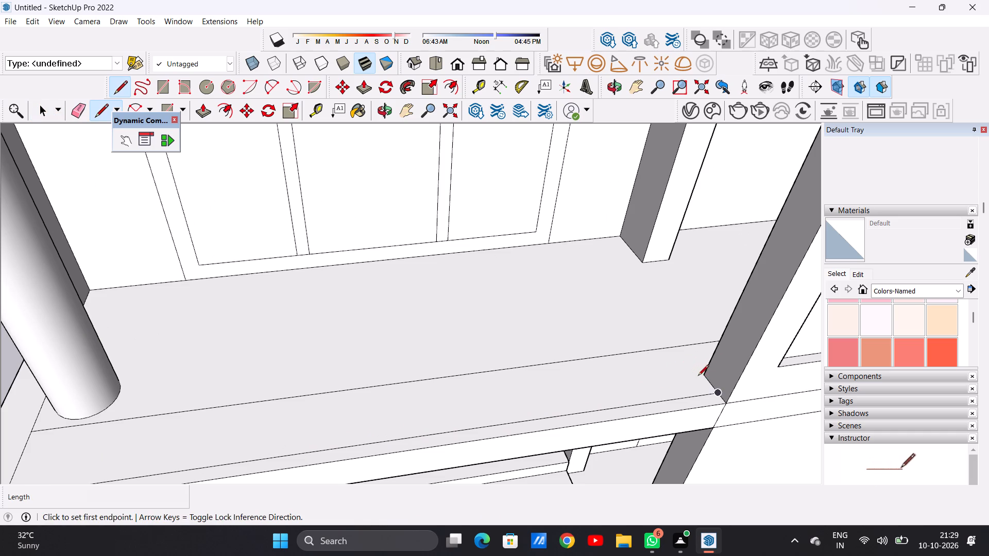
{"action": "left_click", "coordinate": [705, 375]}
{"action": "scroll", "coordinate": [620, 394], "scroll_direction": "down", "scroll_amount": 6}
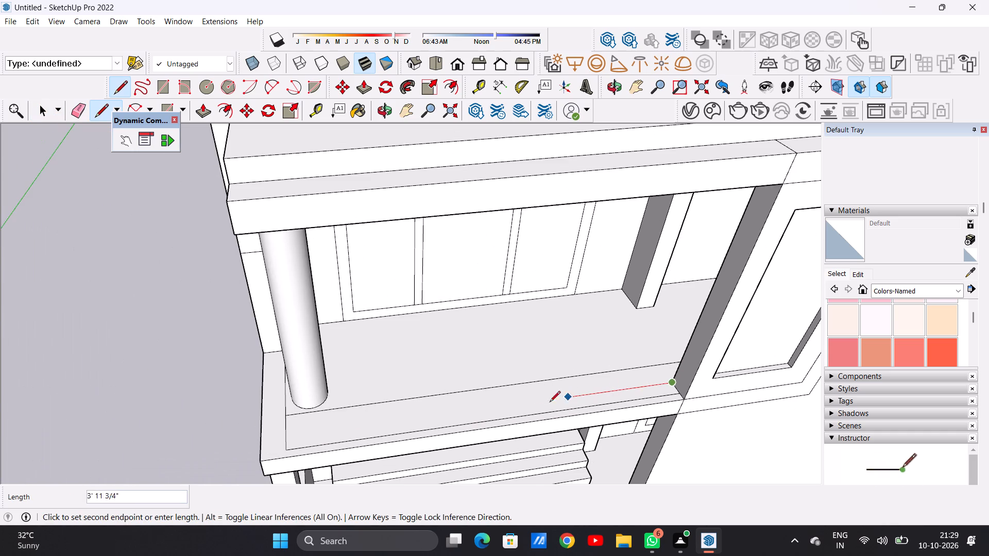
{"action": "left_click", "coordinate": [287, 431]}
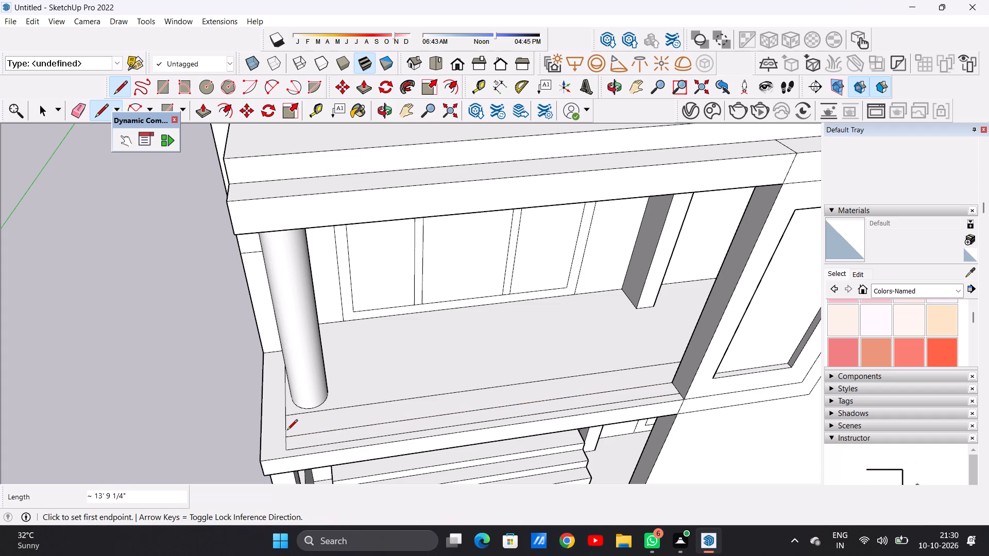
{"action": "key", "text": "space"}
Push/Pull the narrow strip between the two front parallel lines up about 3' 2 1/4" as the balcony's front parapet.
{"action": "scroll", "coordinate": [289, 433], "scroll_direction": "up", "scroll_amount": 2}
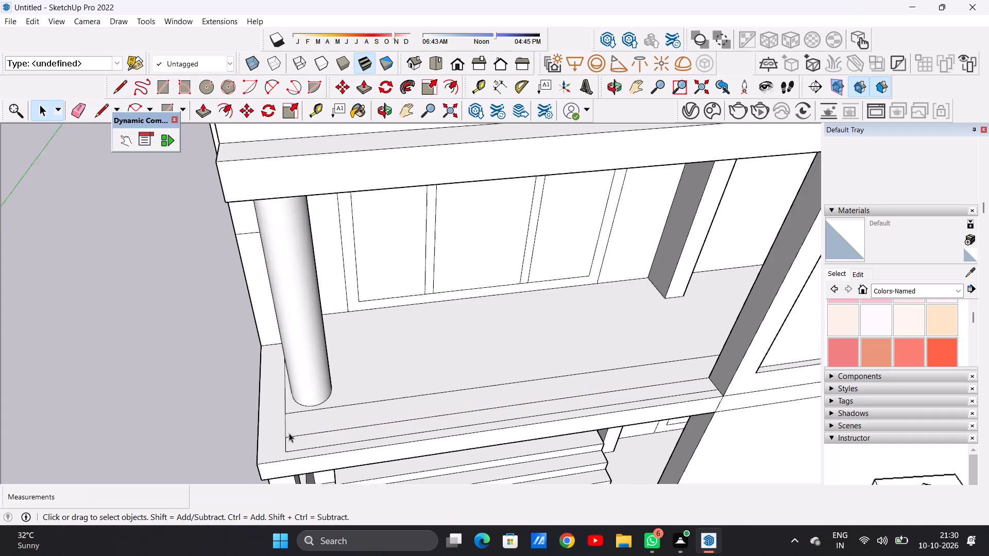
{"action": "scroll", "coordinate": [289, 433], "scroll_direction": "up", "scroll_amount": 5}
{"action": "scroll", "coordinate": [318, 422], "scroll_direction": "down", "scroll_amount": 7}
{"action": "middle_click_drag", "start_coordinate": [299, 428], "coordinate": [354, 413]}
{"action": "middle_click_drag", "start_coordinate": [394, 411], "coordinate": [276, 437]}
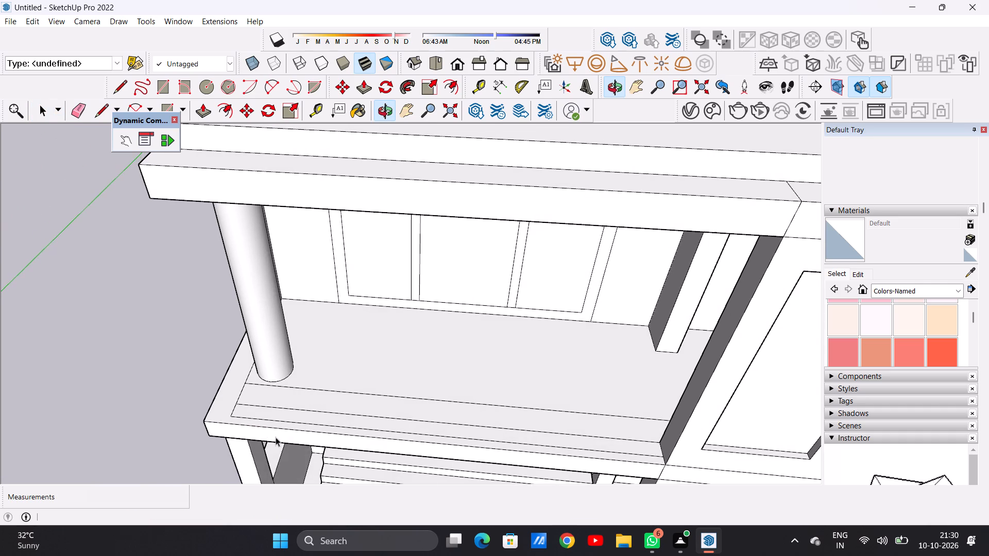
{"action": "middle_click_drag", "start_coordinate": [276, 437], "coordinate": [274, 434]}
{"action": "key", "text": "p"}
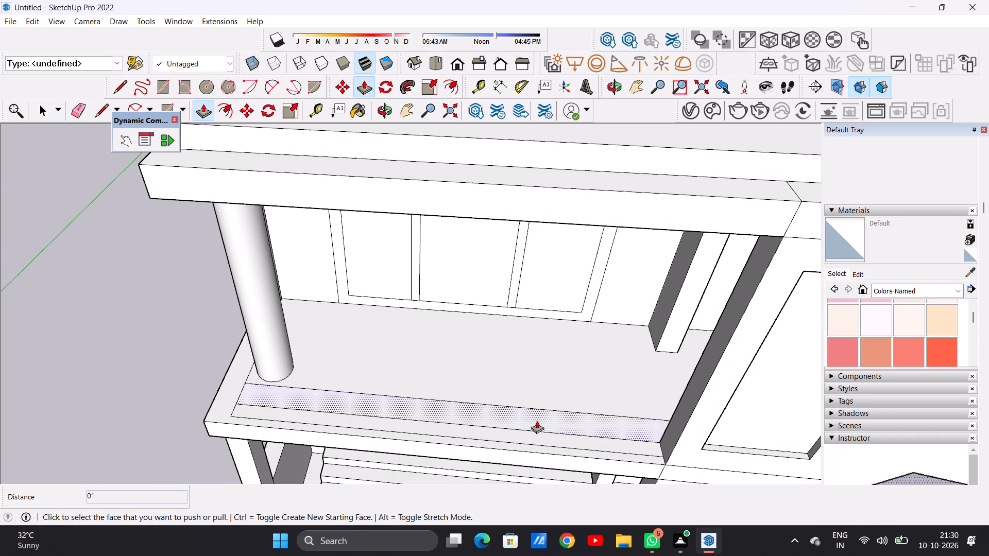
{"action": "scroll", "coordinate": [555, 422], "scroll_direction": "up", "scroll_amount": 6}
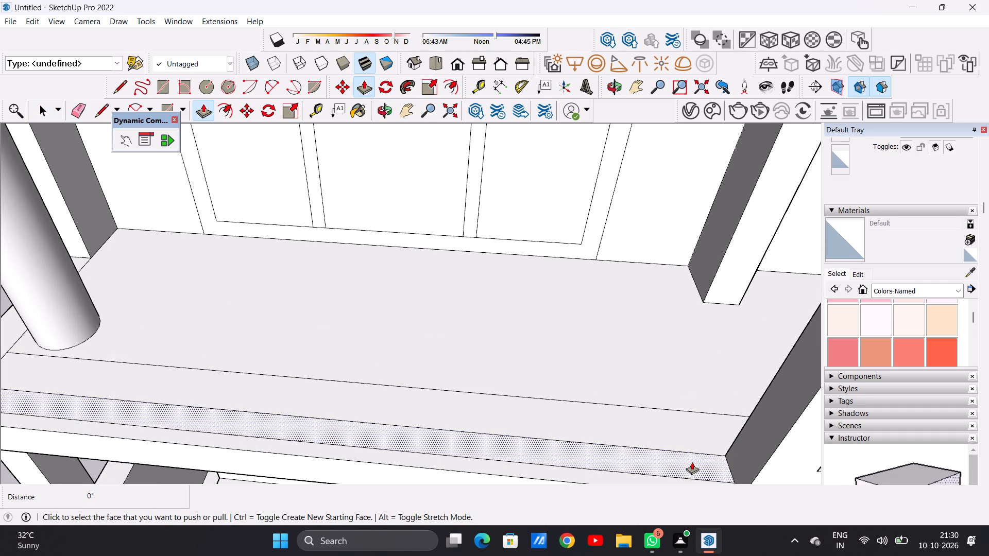
{"action": "left_click", "coordinate": [692, 462]}
{"action": "scroll", "coordinate": [692, 433], "scroll_direction": "down", "scroll_amount": 12}
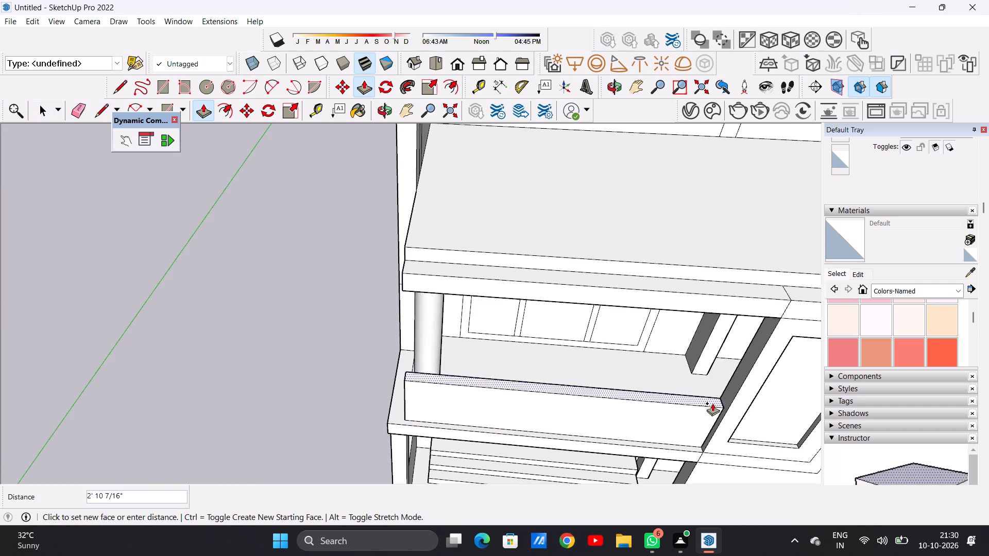
{"action": "middle_click_drag", "start_coordinate": [709, 401], "coordinate": [714, 324]}
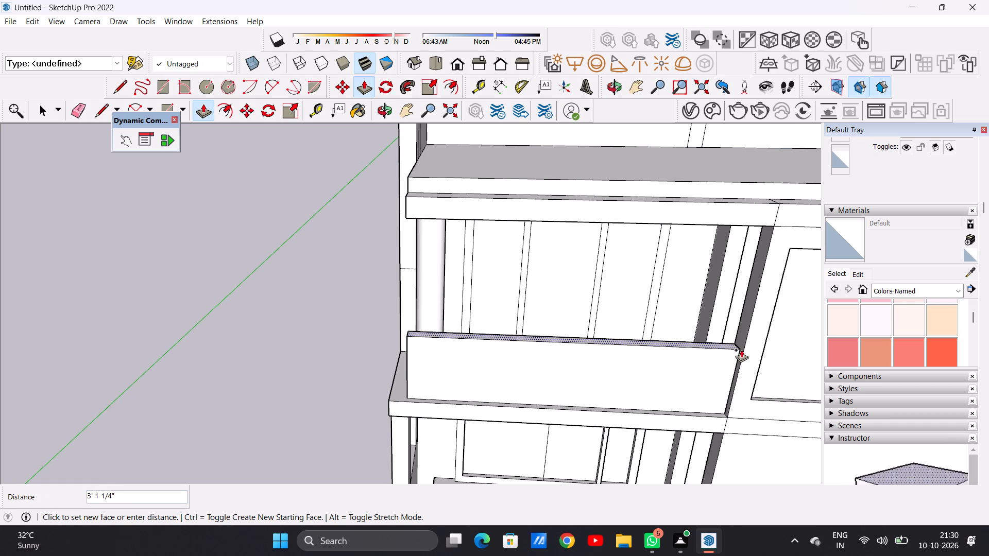
{"action": "left_click", "coordinate": [741, 347]}
Draw a line about 3 7/16" long from the parapet's outer bottom corner to the balcony's front edge, separating the side strip.
{"action": "middle_click_drag", "start_coordinate": [424, 370], "coordinate": [462, 380]}
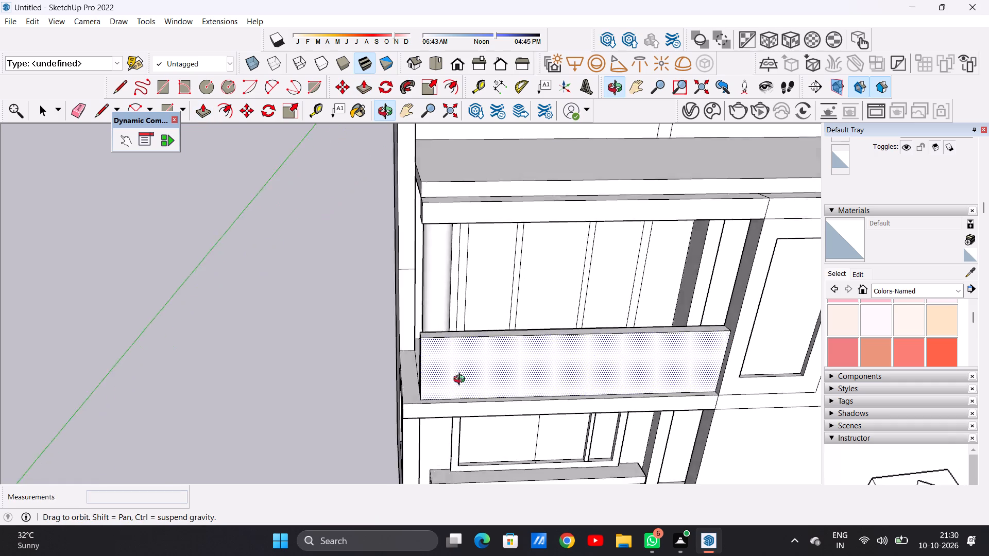
{"action": "middle_click_drag", "start_coordinate": [462, 380], "coordinate": [543, 438]}
{"action": "scroll", "coordinate": [434, 392], "scroll_direction": "up", "scroll_amount": 2}
{"action": "scroll", "coordinate": [434, 389], "scroll_direction": "down", "scroll_amount": 1}
{"action": "scroll", "coordinate": [434, 389], "scroll_direction": "up", "scroll_amount": 8}
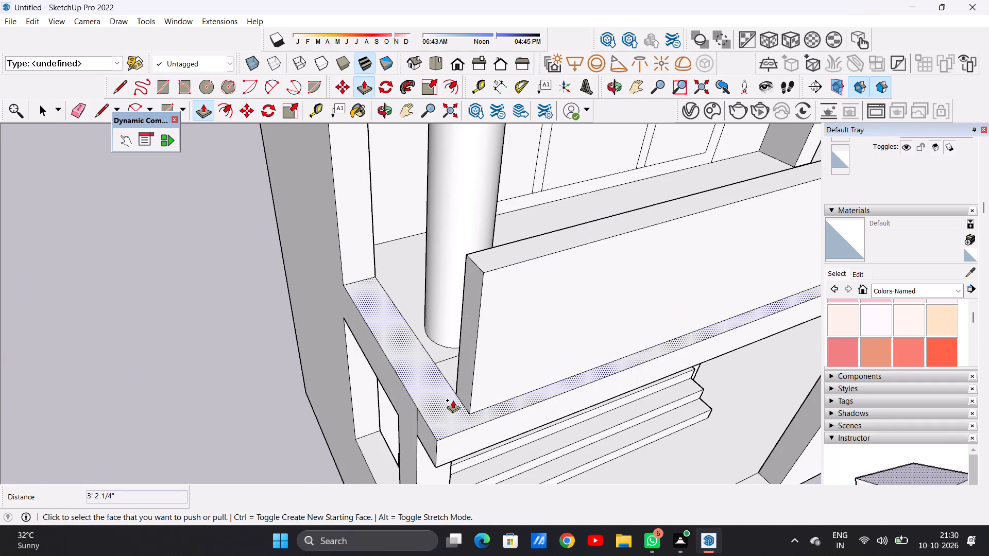
{"action": "key", "text": "space"}
{"action": "key", "text": "l"}
{"action": "scroll", "coordinate": [473, 423], "scroll_direction": "up", "scroll_amount": 3}
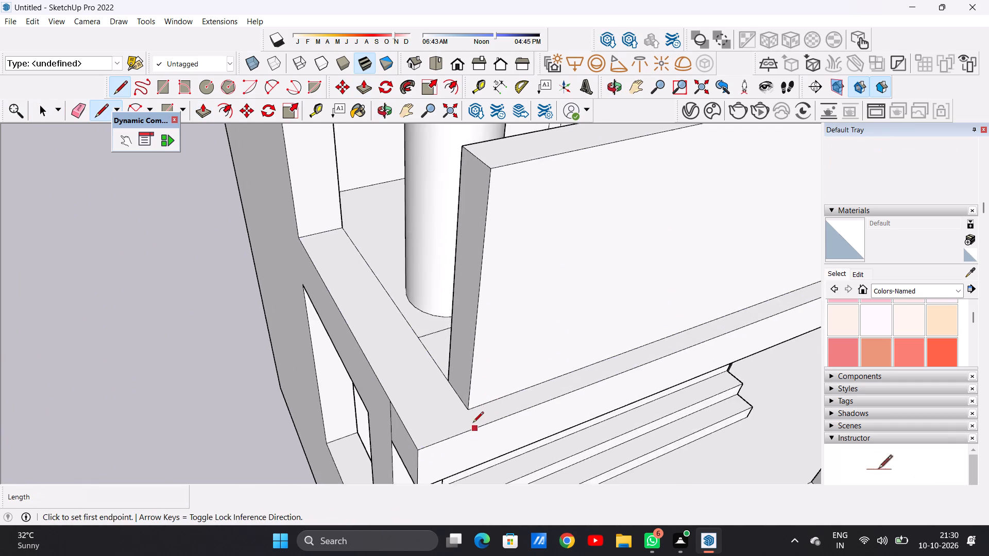
{"action": "scroll", "coordinate": [473, 423], "scroll_direction": "up", "scroll_amount": 8}
{"action": "left_click", "coordinate": [463, 395]}
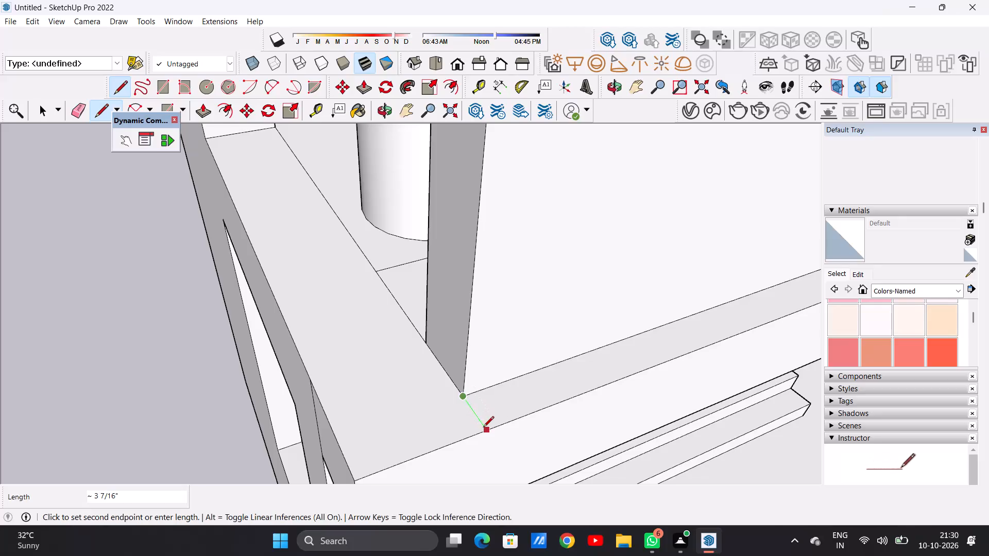
{"action": "left_click", "coordinate": [486, 431]}
Push/Pull the balcony's side strip up about 3' 2 1/4", level with the front parapet's top, as the side parapet.
{"action": "key", "text": "p"}
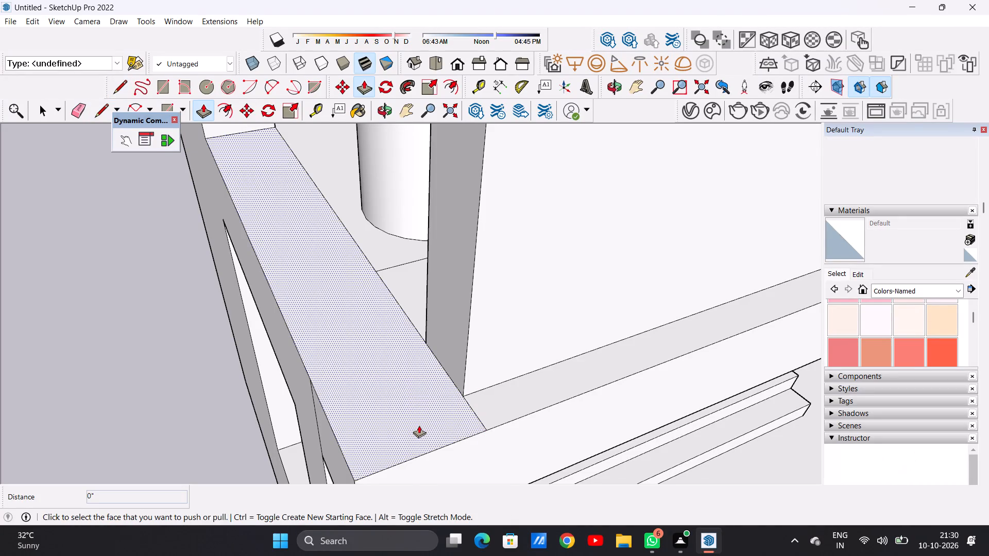
{"action": "left_click", "coordinate": [415, 425]}
{"action": "scroll", "coordinate": [413, 359], "scroll_direction": "down", "scroll_amount": 7}
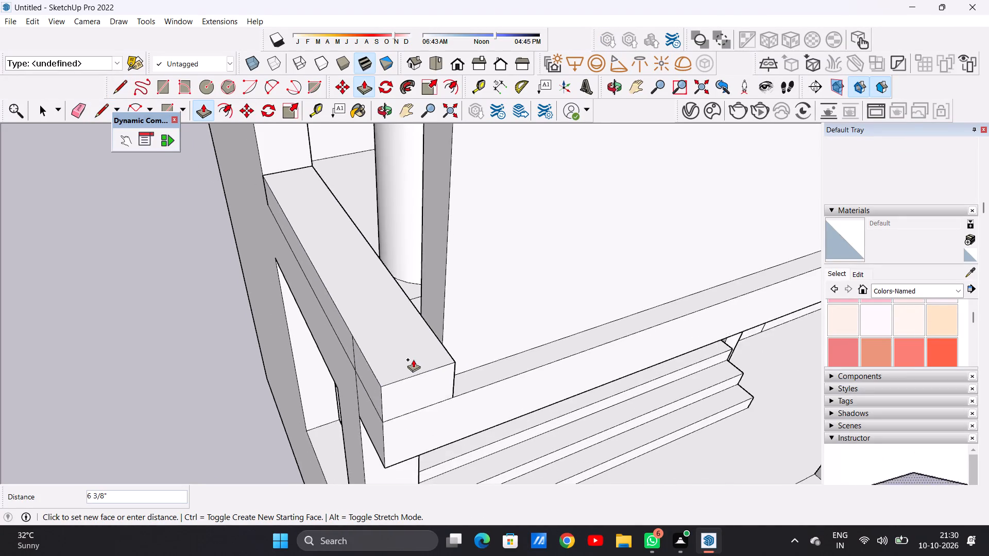
{"action": "scroll", "coordinate": [413, 359], "scroll_direction": "down", "scroll_amount": 5}
{"action": "scroll", "coordinate": [420, 244], "scroll_direction": "up", "scroll_amount": 7}
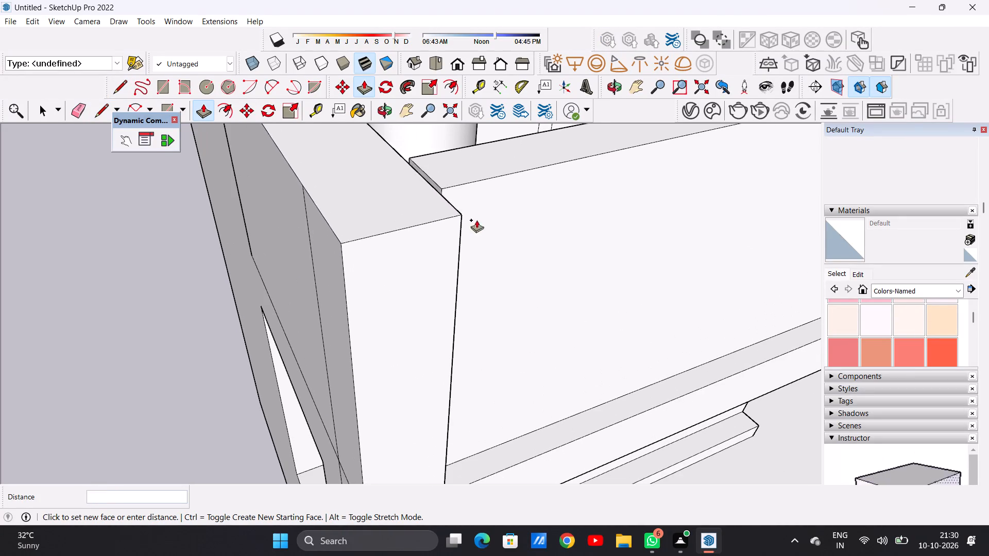
{"action": "middle_click_drag", "start_coordinate": [463, 228], "coordinate": [330, 235]}
{"action": "scroll", "coordinate": [295, 198], "scroll_direction": "up", "scroll_amount": 5}
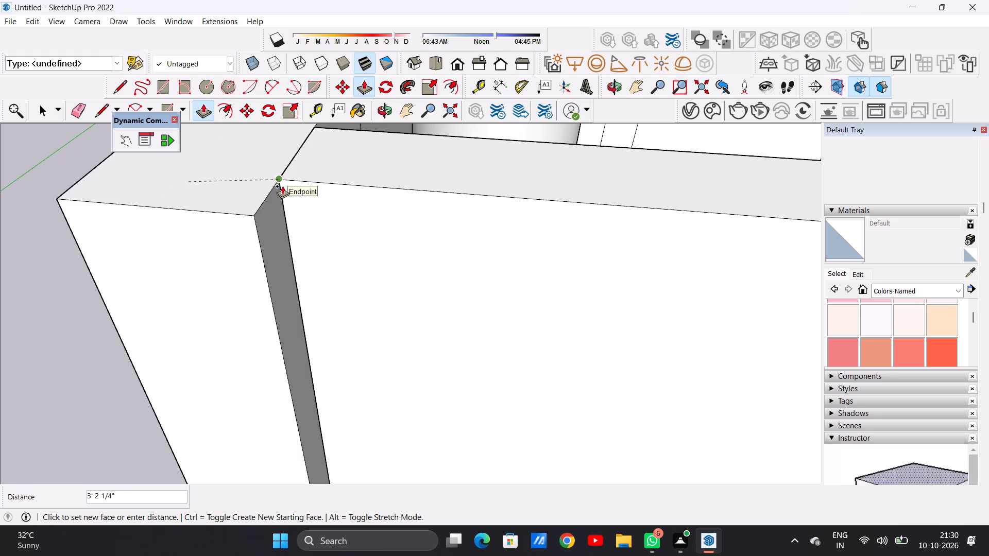
{"action": "left_click", "coordinate": [282, 186]}
{"action": "key", "text": "space"}
Examine the balcony parapets, the adjoining framed window and the whole facade from the front and both sides.
{"action": "scroll", "coordinate": [305, 338], "scroll_direction": "down", "scroll_amount": 20}
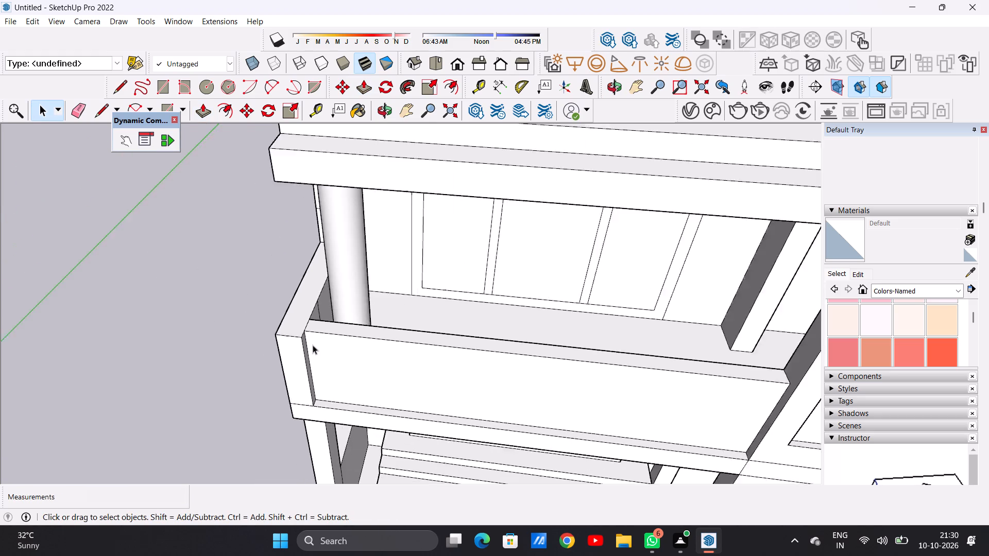
{"action": "scroll", "coordinate": [313, 345], "scroll_direction": "down", "scroll_amount": 4}
{"action": "middle_click_drag", "start_coordinate": [318, 380], "coordinate": [335, 306]}
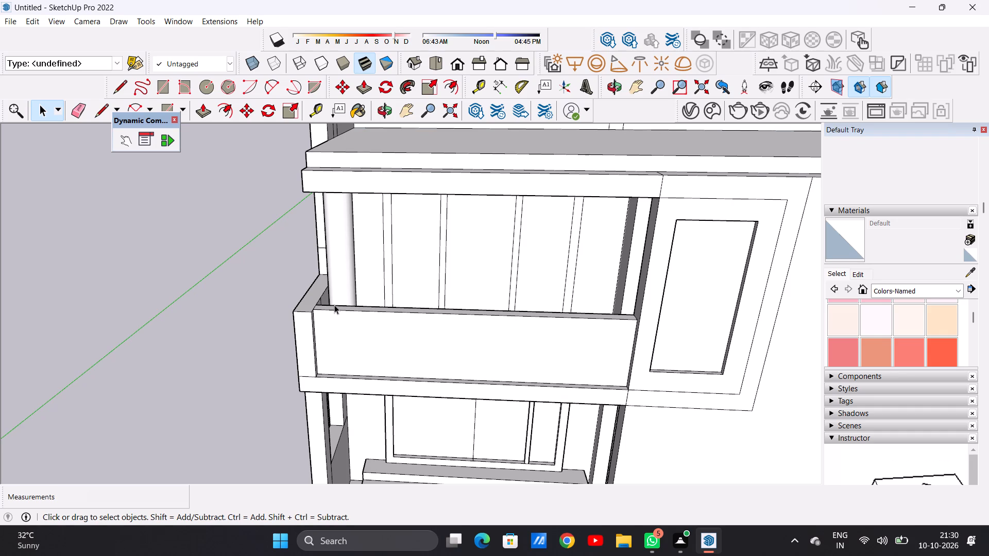
{"action": "scroll", "coordinate": [315, 343], "scroll_direction": "down", "scroll_amount": 9}
{"action": "middle_click_drag", "start_coordinate": [358, 335], "coordinate": [370, 300]}
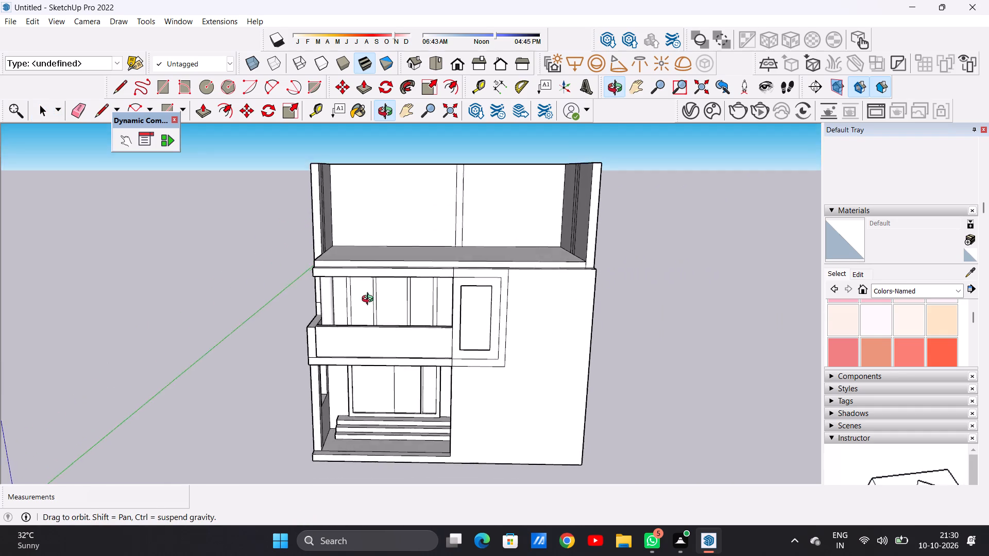
{"action": "middle_click_drag", "start_coordinate": [370, 300], "coordinate": [547, 306]}
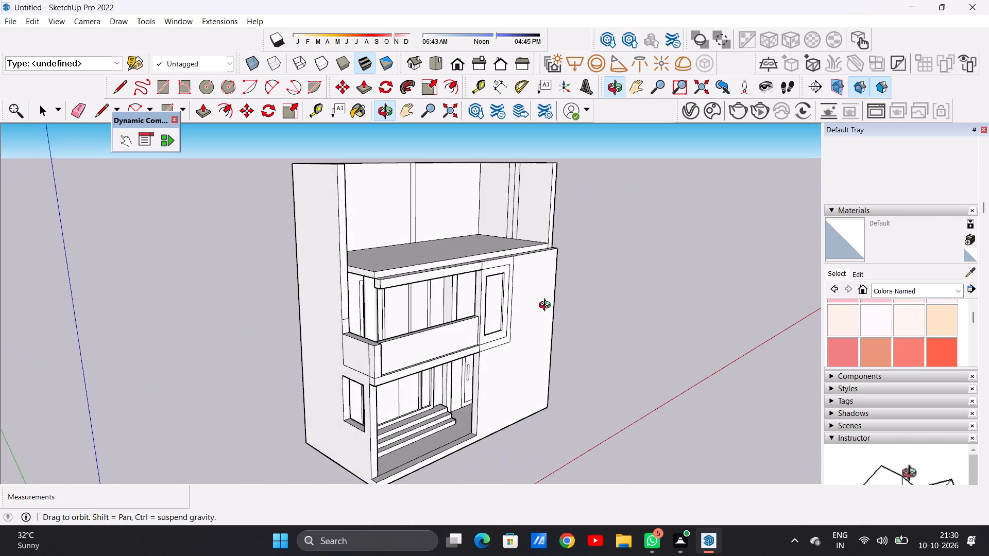
{"action": "middle_click_drag", "start_coordinate": [547, 306], "coordinate": [585, 324]}
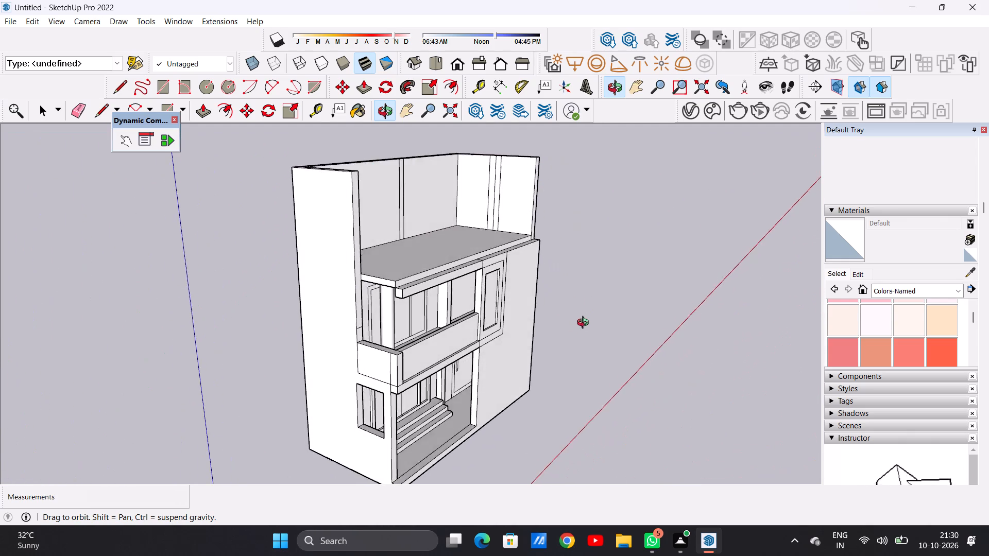
{"action": "middle_click_drag", "start_coordinate": [585, 324], "coordinate": [354, 285]}
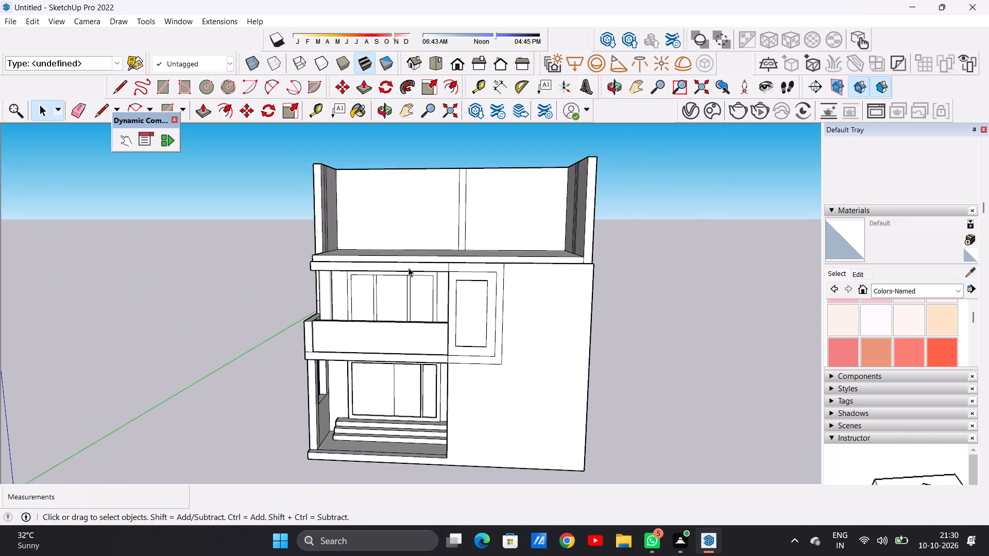
{"action": "scroll", "coordinate": [430, 268], "scroll_direction": "up", "scroll_amount": 5}
{"action": "middle_click_drag", "start_coordinate": [492, 276], "coordinate": [352, 320]}
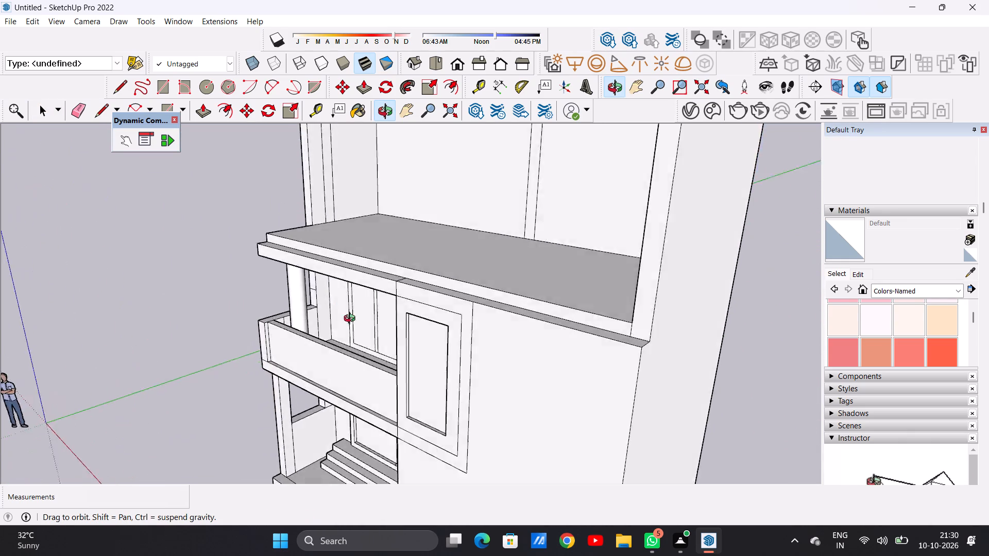
{"action": "middle_click_drag", "start_coordinate": [352, 320], "coordinate": [482, 267]}
{"action": "scroll", "coordinate": [466, 363], "scroll_direction": "down", "scroll_amount": 7}
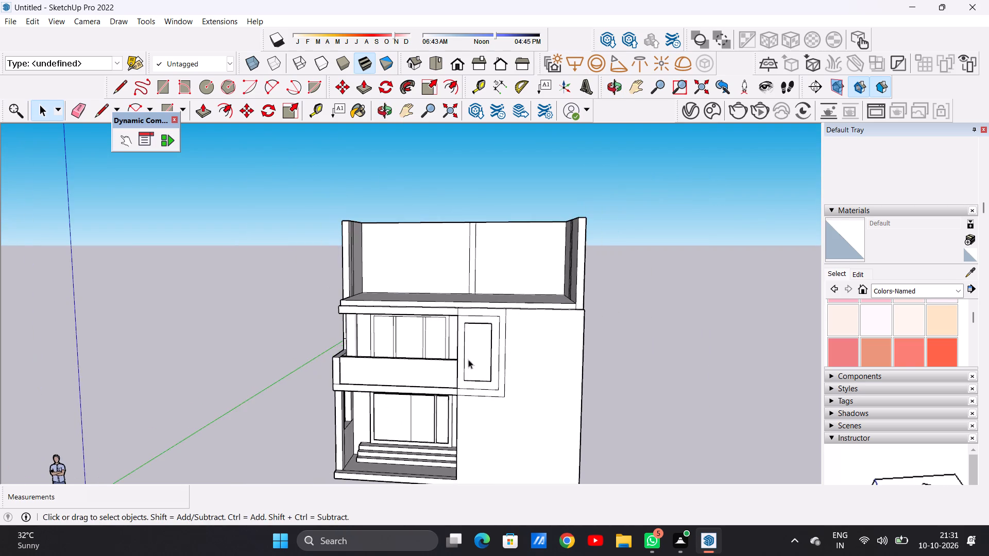
{"action": "scroll", "coordinate": [492, 372], "scroll_direction": "up", "scroll_amount": 8}
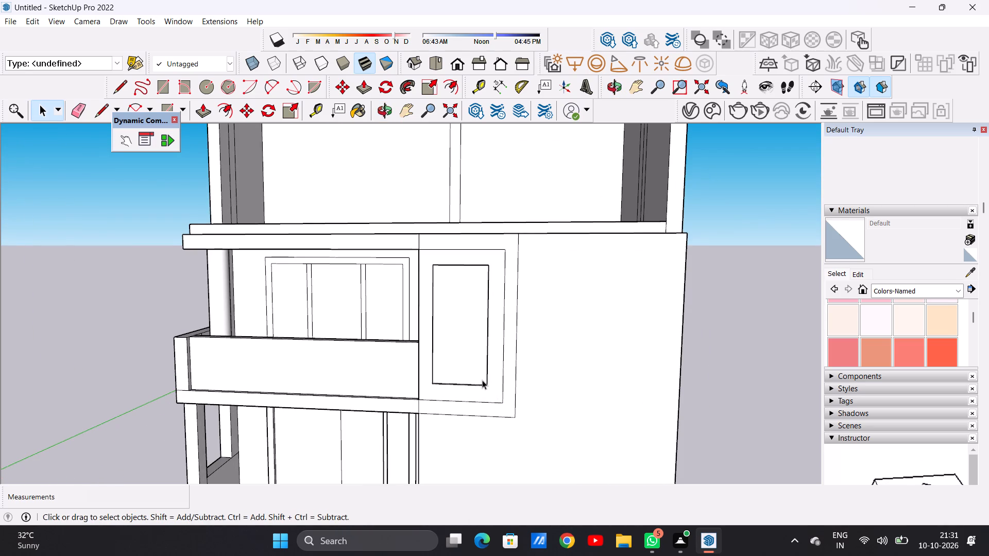
{"action": "scroll", "coordinate": [482, 380], "scroll_direction": "down", "scroll_amount": 3}
{"action": "middle_click_drag", "start_coordinate": [422, 393], "coordinate": [320, 411]}
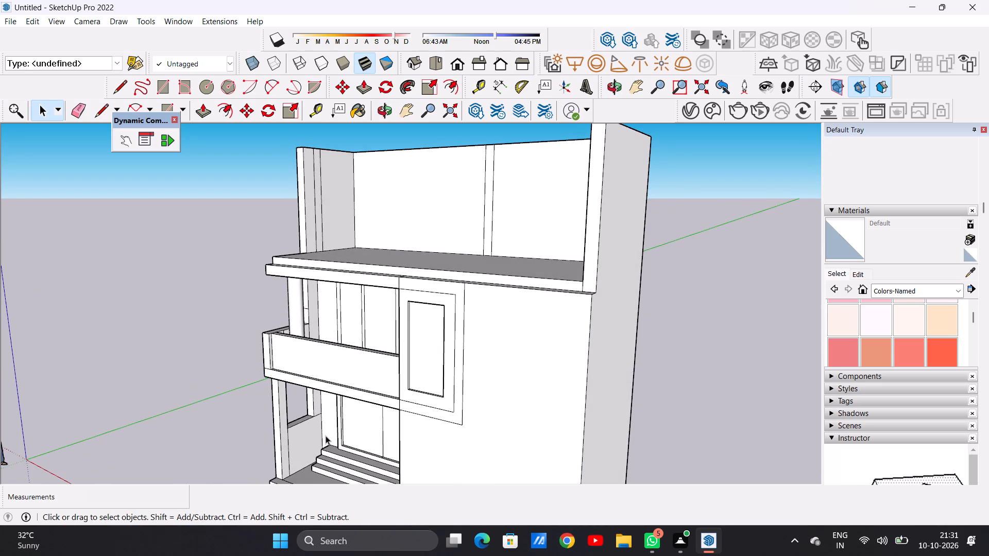
{"action": "scroll", "coordinate": [386, 411], "scroll_direction": "up", "scroll_amount": 2}
{"action": "scroll", "coordinate": [386, 411], "scroll_direction": "down", "scroll_amount": 1}
{"action": "scroll", "coordinate": [386, 411], "scroll_direction": "up", "scroll_amount": 11}
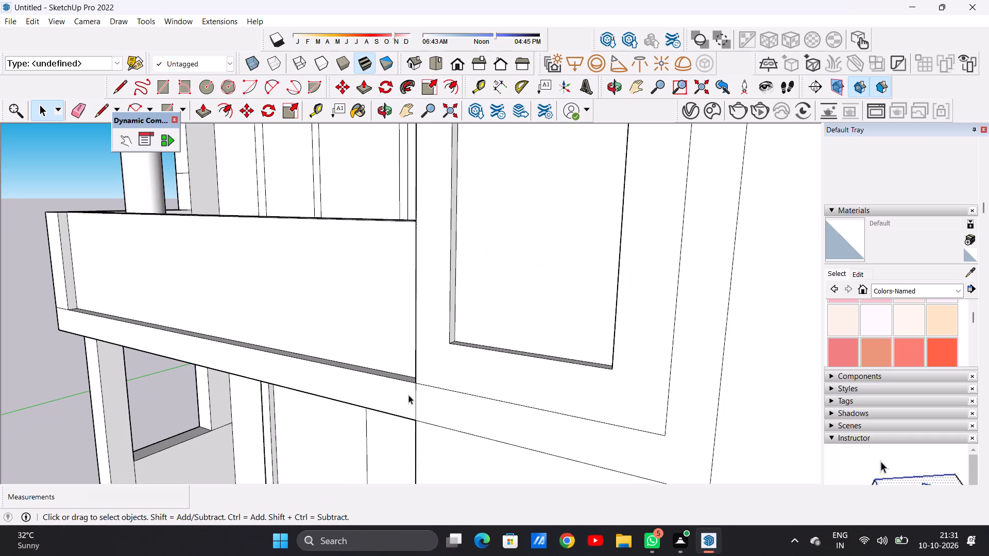
{"action": "scroll", "coordinate": [408, 395], "scroll_direction": "down", "scroll_amount": 11}
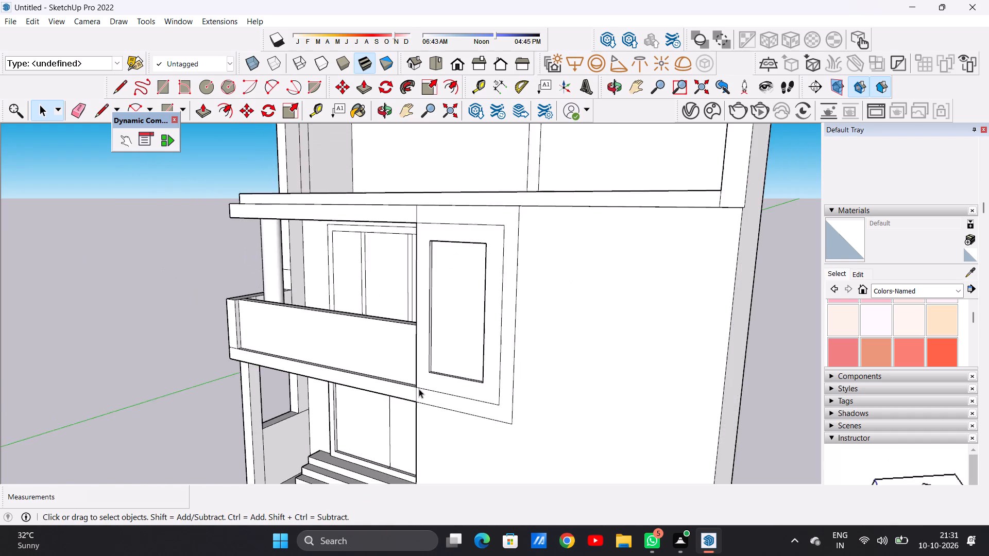
{"action": "scroll", "coordinate": [419, 389], "scroll_direction": "down", "scroll_amount": 3}
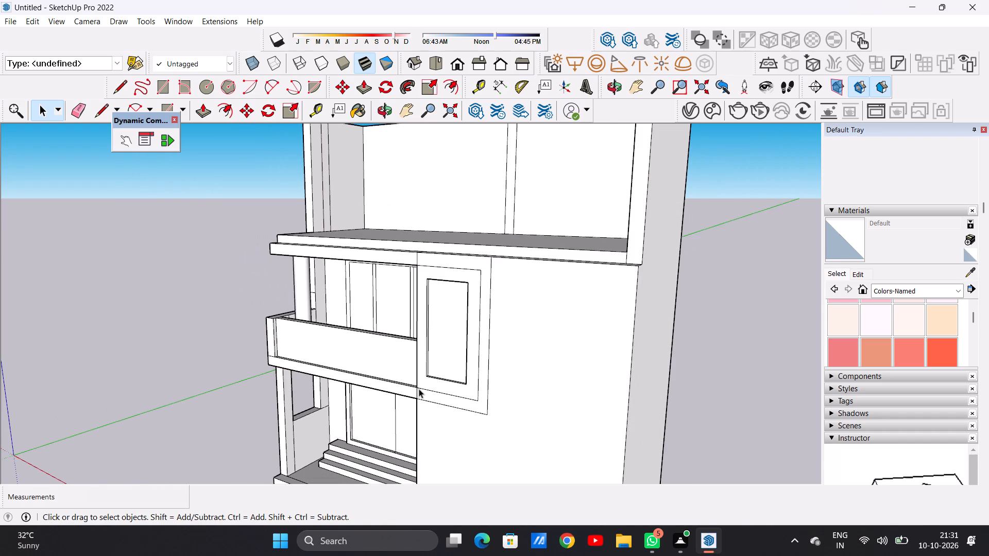
{"action": "middle_click_drag", "start_coordinate": [419, 389], "coordinate": [567, 361]}
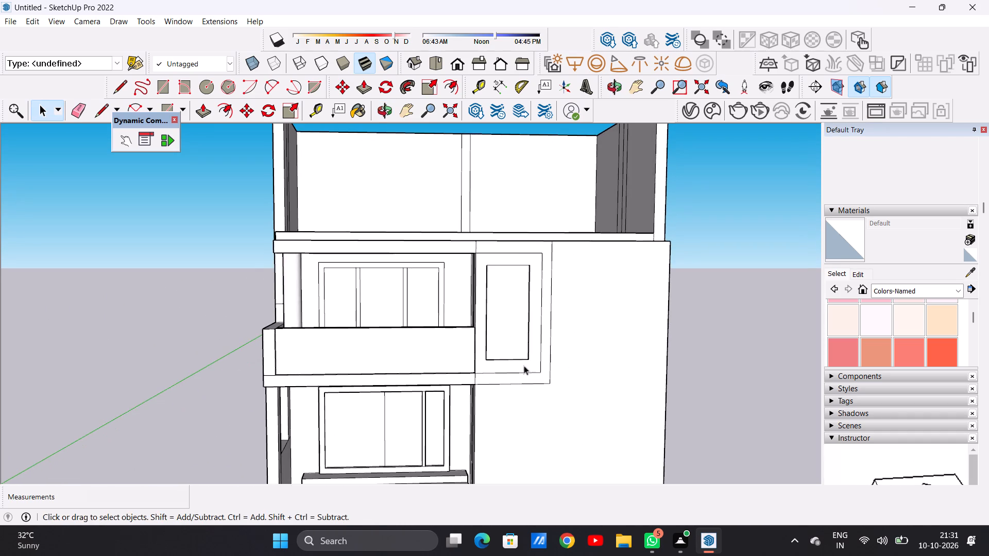
{"action": "scroll", "coordinate": [409, 419], "scroll_direction": "down", "scroll_amount": 10}
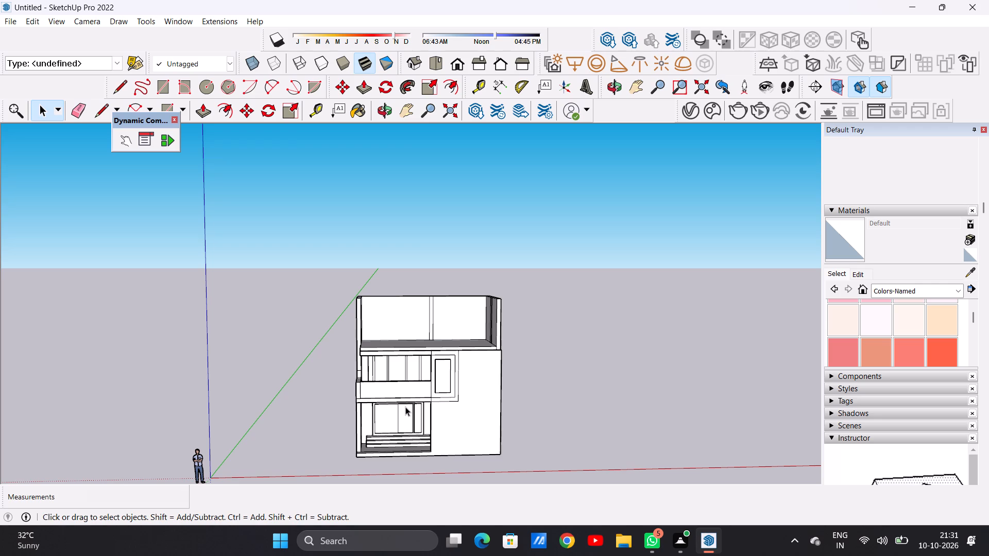
{"action": "scroll", "coordinate": [416, 402], "scroll_direction": "down", "scroll_amount": 2}
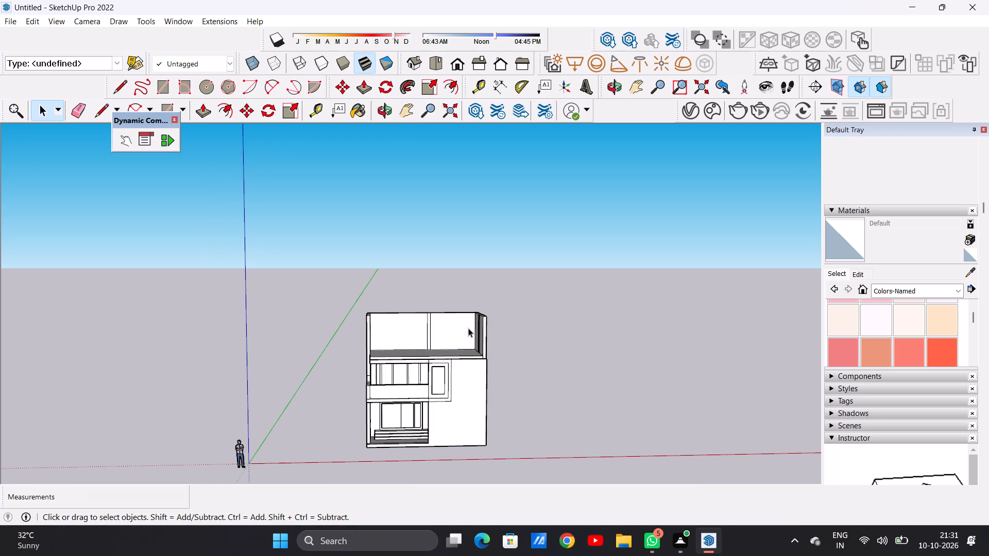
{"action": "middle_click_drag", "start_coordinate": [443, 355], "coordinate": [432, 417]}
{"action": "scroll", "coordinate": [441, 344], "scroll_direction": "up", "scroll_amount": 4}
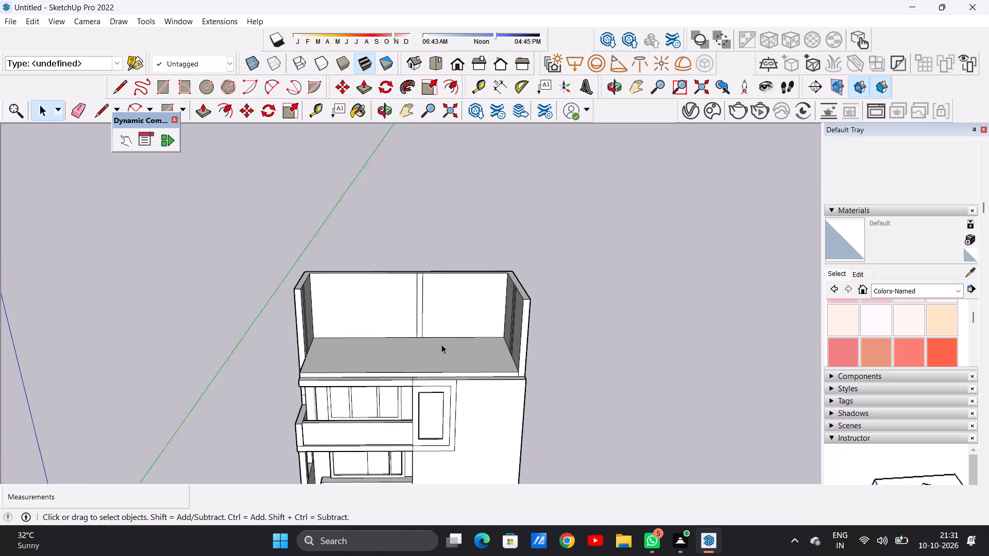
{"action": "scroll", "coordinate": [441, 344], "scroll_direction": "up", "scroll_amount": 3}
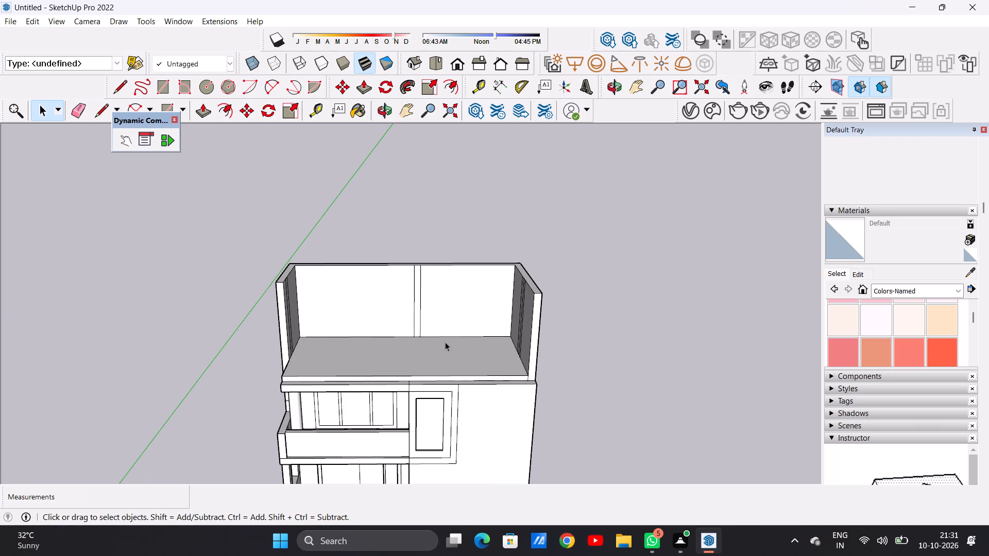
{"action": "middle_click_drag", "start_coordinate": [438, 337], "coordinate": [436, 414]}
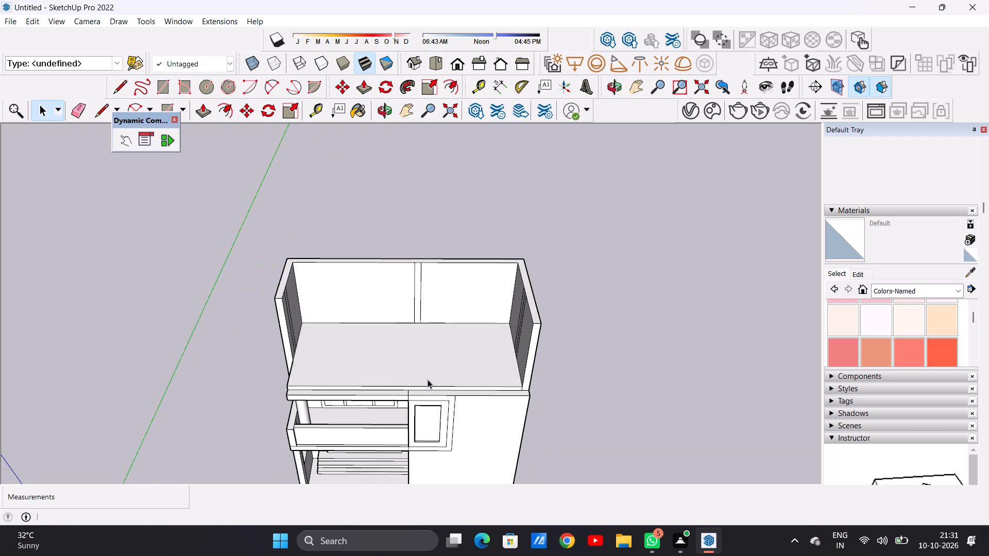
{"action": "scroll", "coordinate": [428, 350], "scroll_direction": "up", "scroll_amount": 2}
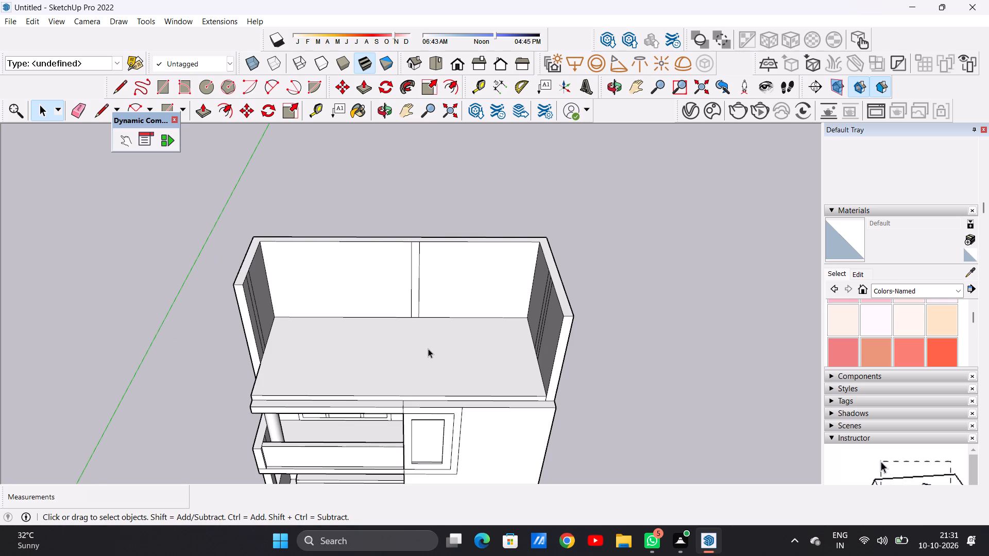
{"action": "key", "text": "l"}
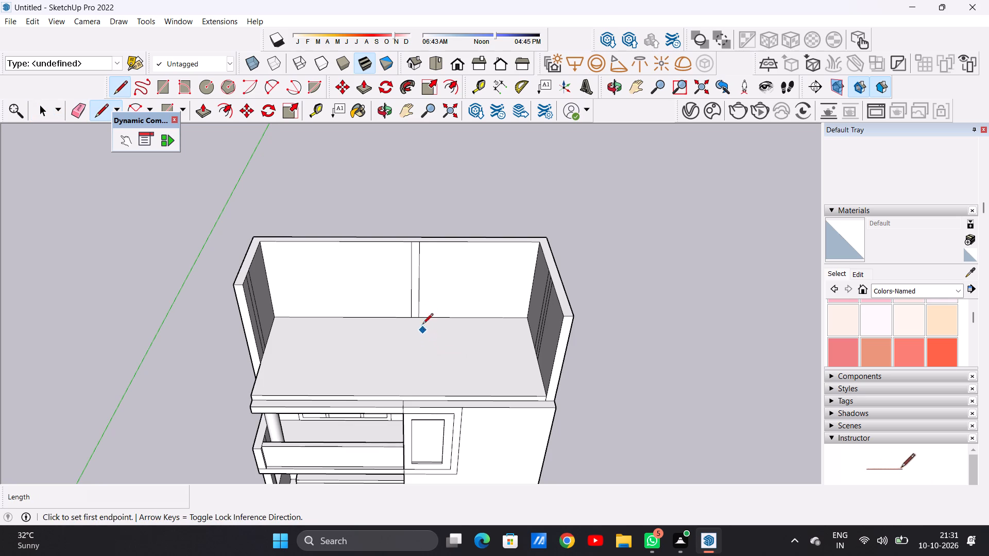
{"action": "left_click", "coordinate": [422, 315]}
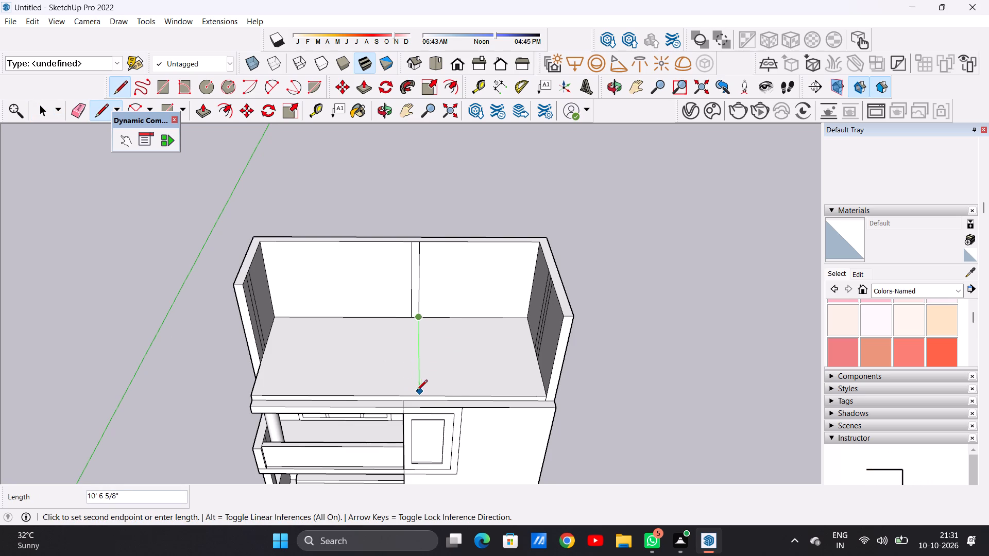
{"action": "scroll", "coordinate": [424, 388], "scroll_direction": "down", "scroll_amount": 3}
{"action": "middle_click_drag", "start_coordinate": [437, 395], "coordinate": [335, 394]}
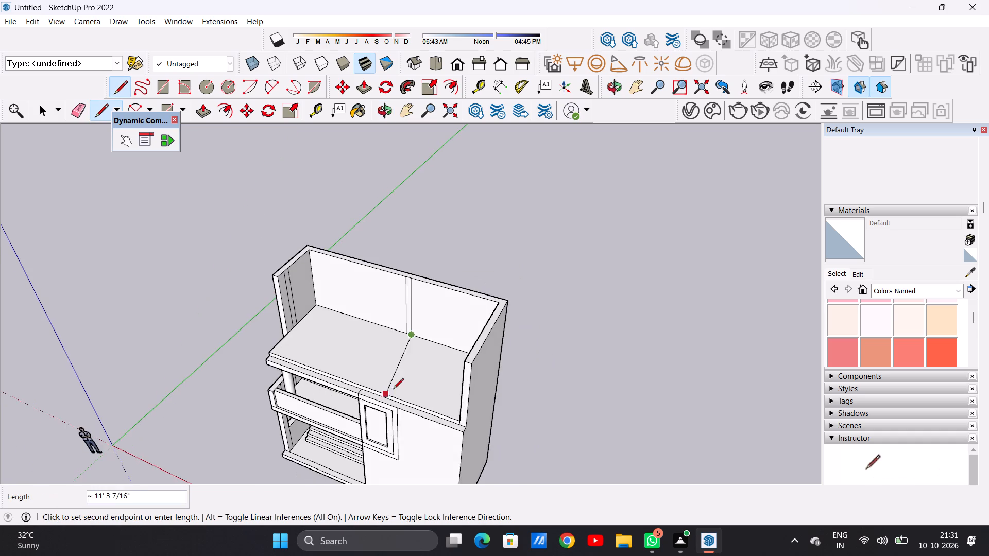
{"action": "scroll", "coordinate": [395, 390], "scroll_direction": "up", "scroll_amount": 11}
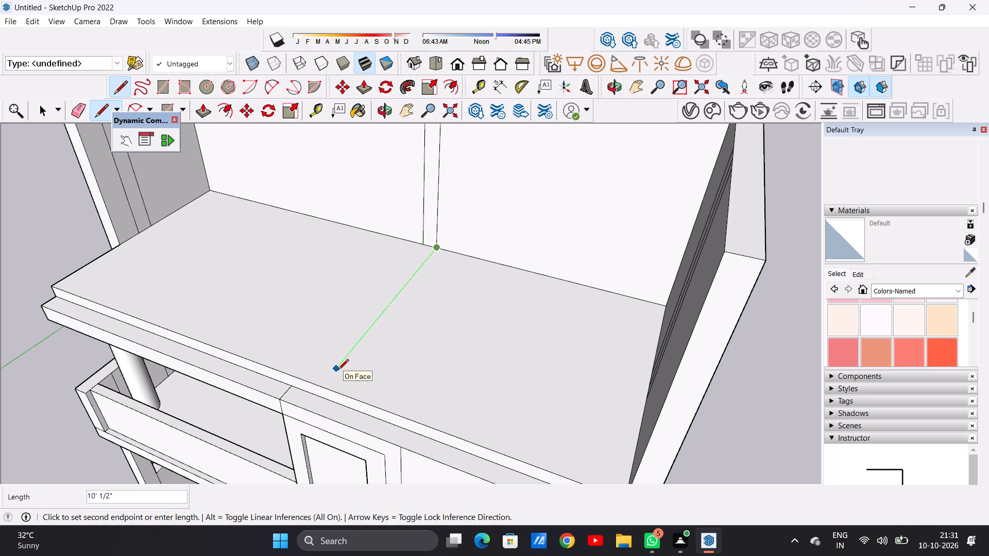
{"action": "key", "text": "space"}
Examine the roof slab and the walls around it from above and from several sides.
{"action": "scroll", "coordinate": [402, 385], "scroll_direction": "down", "scroll_amount": 11}
{"action": "middle_click_drag", "start_coordinate": [388, 394], "coordinate": [418, 317]}
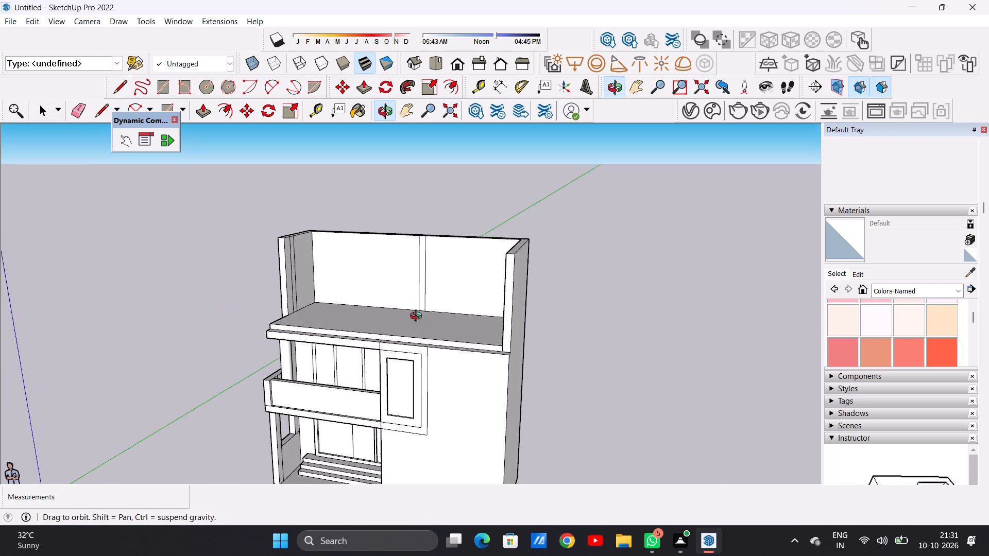
{"action": "middle_click_drag", "start_coordinate": [418, 317], "coordinate": [396, 437]}
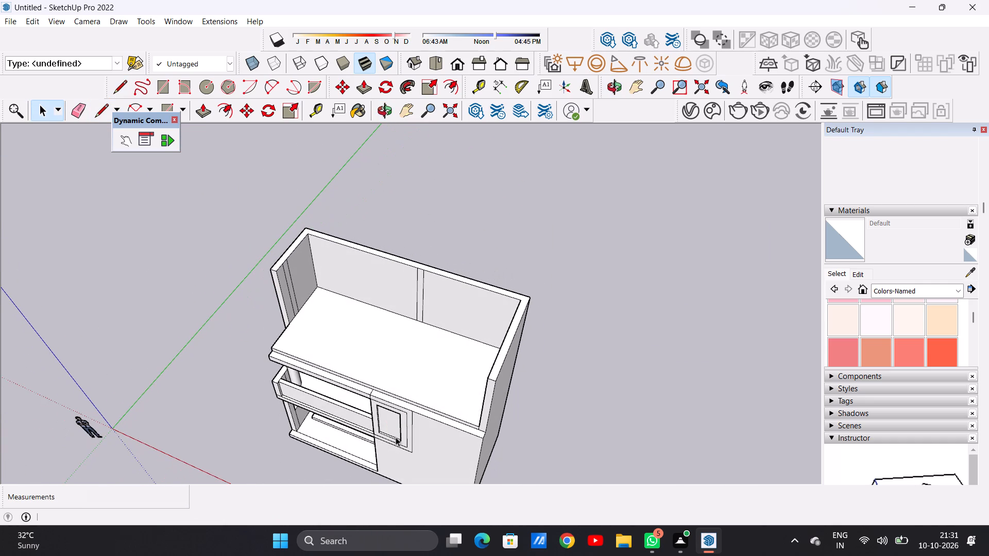
{"action": "scroll", "coordinate": [414, 419], "scroll_direction": "up", "scroll_amount": 6}
{"action": "middle_click_drag", "start_coordinate": [401, 362], "coordinate": [698, 372]}
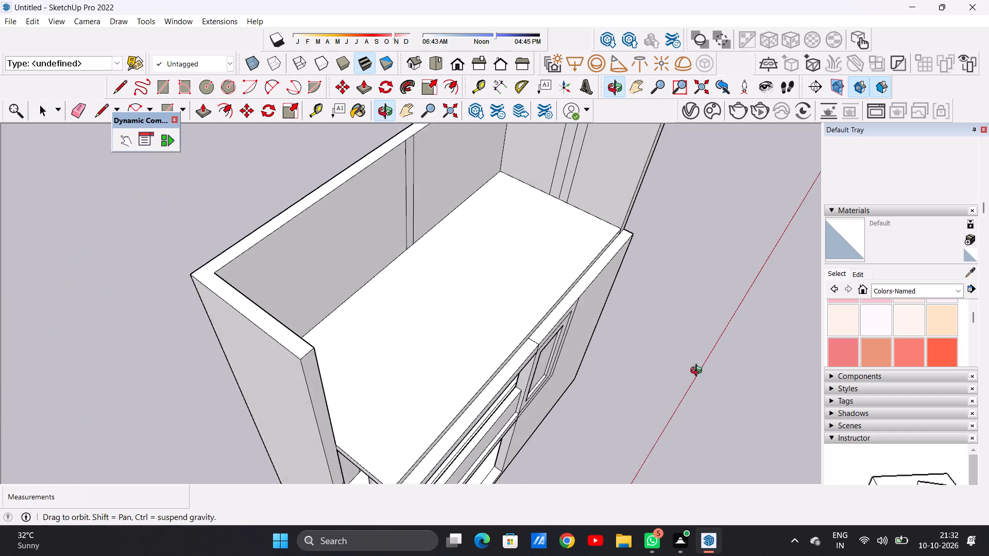
{"action": "middle_click_drag", "start_coordinate": [698, 372], "coordinate": [702, 390]}
{"action": "scroll", "coordinate": [416, 352], "scroll_direction": "down", "scroll_amount": 5}
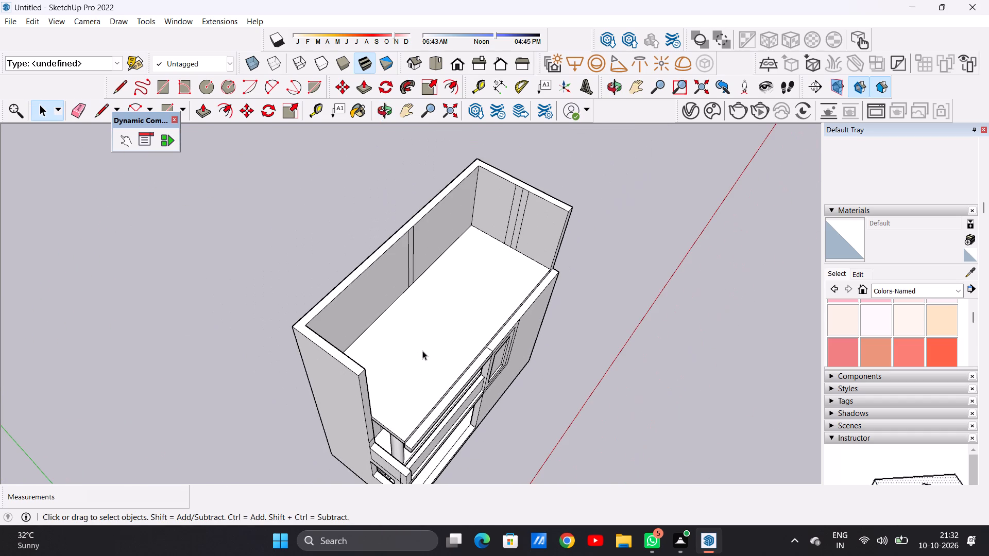
{"action": "scroll", "coordinate": [452, 312], "scroll_direction": "up", "scroll_amount": 7}
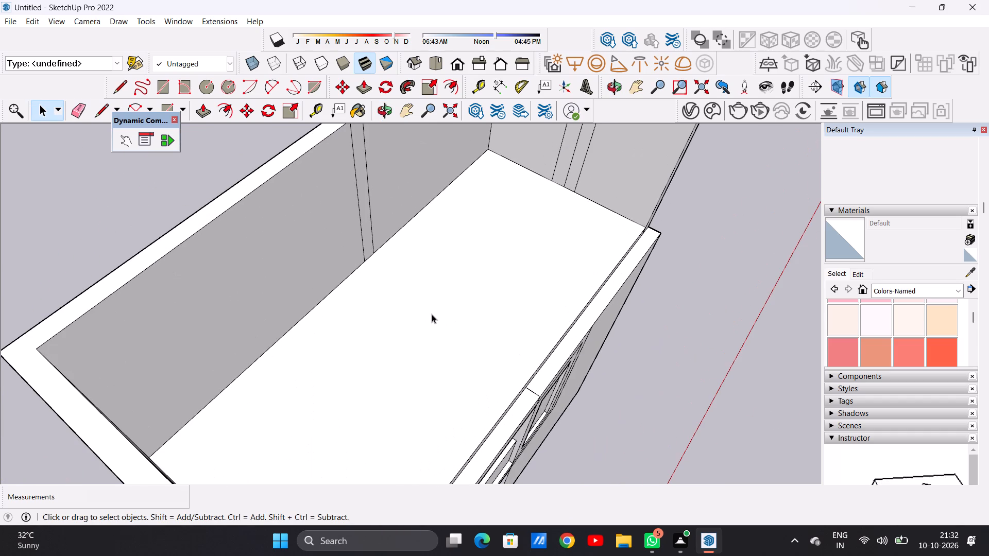
{"action": "scroll", "coordinate": [370, 302], "scroll_direction": "down", "scroll_amount": 10}
{"action": "middle_click_drag", "start_coordinate": [370, 316], "coordinate": [173, 345]}
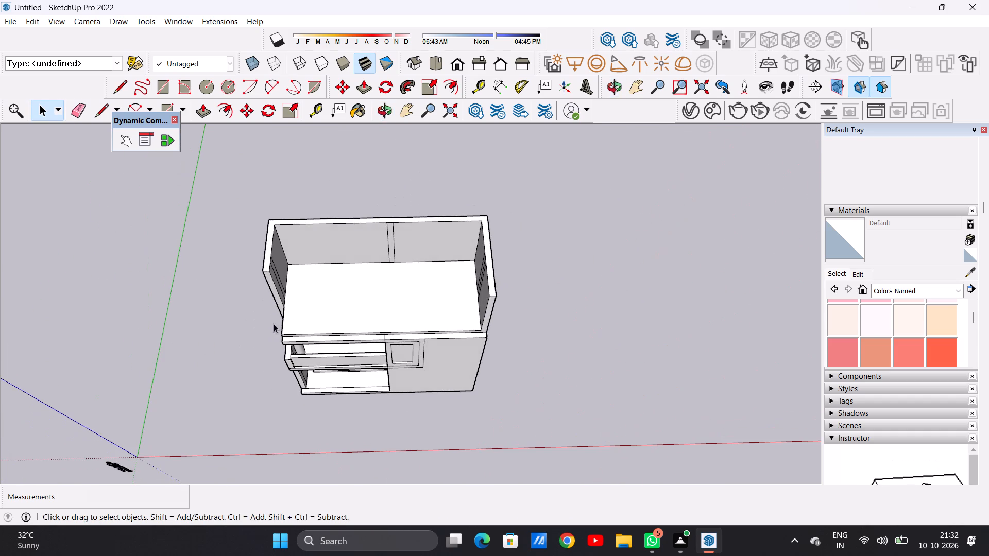
{"action": "scroll", "coordinate": [280, 322], "scroll_direction": "up", "scroll_amount": 7}
{"action": "scroll", "coordinate": [291, 314], "scroll_direction": "down", "scroll_amount": 4}
{"action": "middle_click_drag", "start_coordinate": [307, 301], "coordinate": [398, 225]}
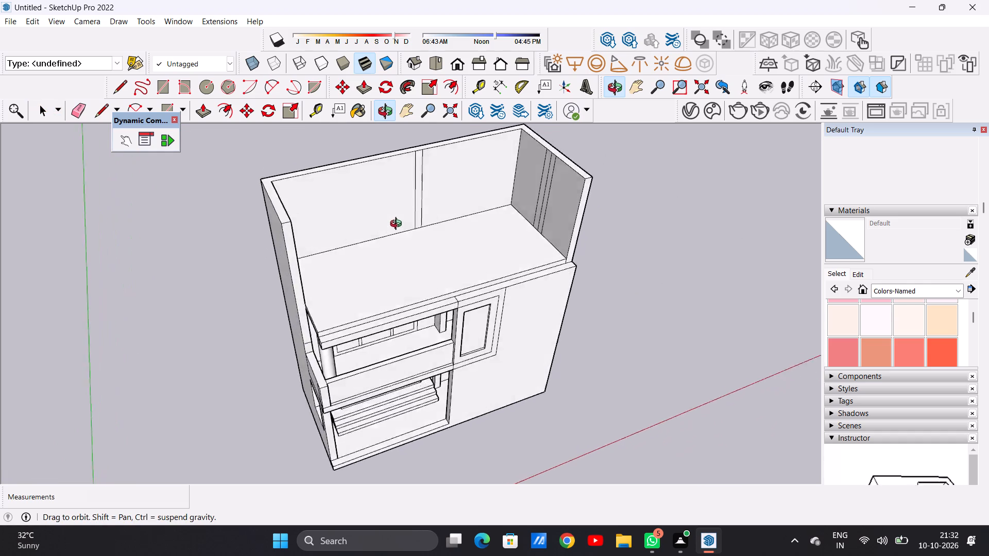
Push/Pull the roof slab's side edge face above the balcony column outward about 9 3/4", flush with the side wall's outer face.
{"action": "middle_click_drag", "start_coordinate": [398, 225], "coordinate": [469, 155]}
{"action": "scroll", "coordinate": [393, 289], "scroll_direction": "up", "scroll_amount": 1}
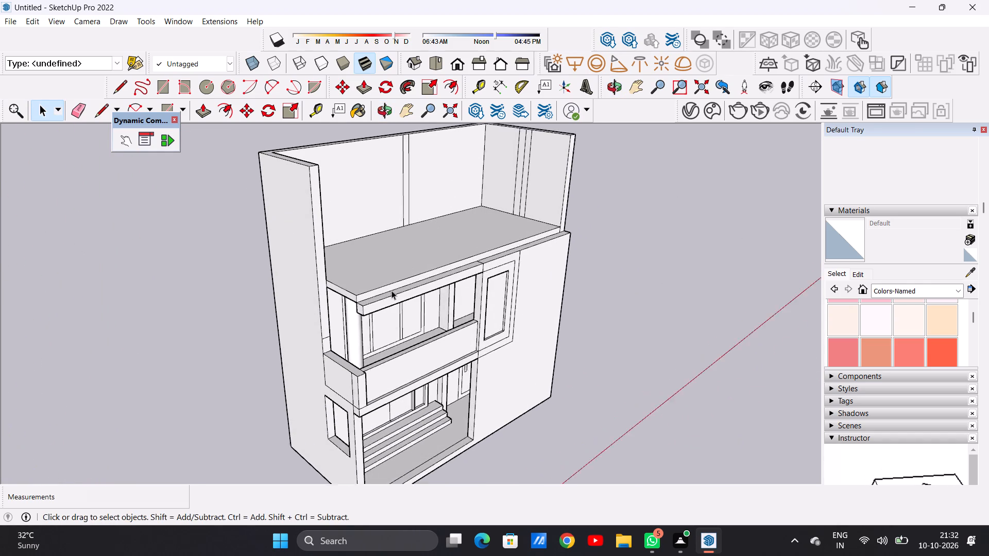
{"action": "scroll", "coordinate": [391, 290], "scroll_direction": "up", "scroll_amount": 6}
{"action": "scroll", "coordinate": [323, 312], "scroll_direction": "up", "scroll_amount": 2}
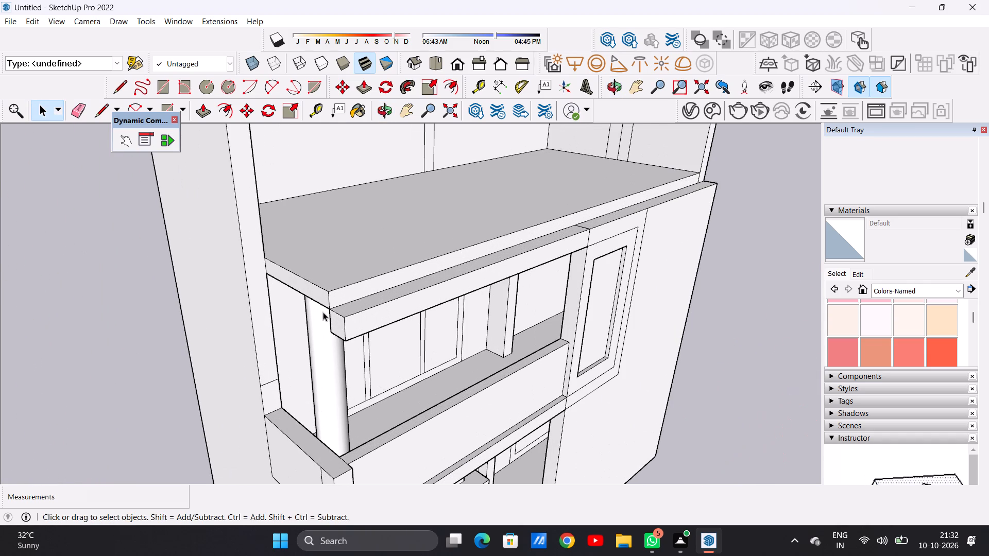
{"action": "key", "text": "p"}
{"action": "scroll", "coordinate": [319, 287], "scroll_direction": "up", "scroll_amount": 5}
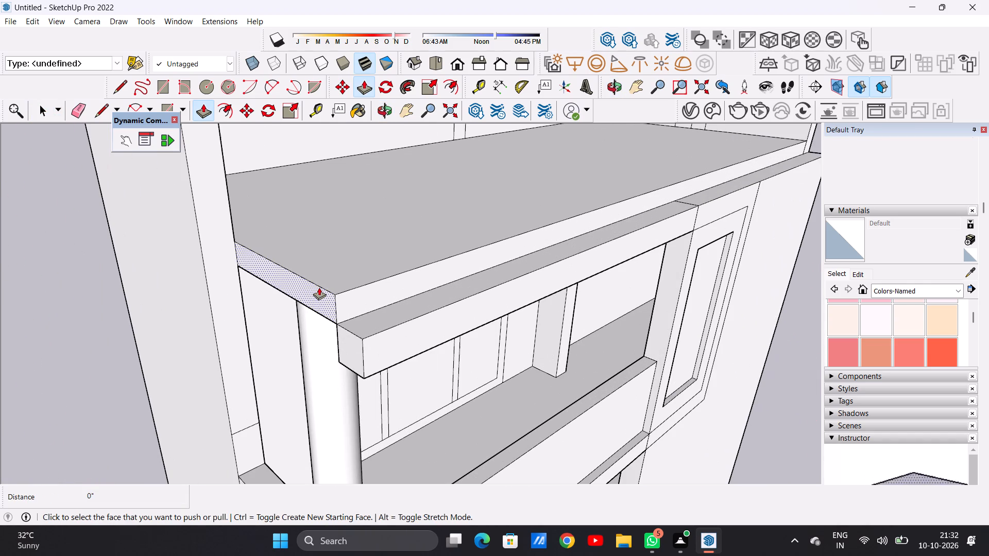
{"action": "left_click", "coordinate": [319, 287]}
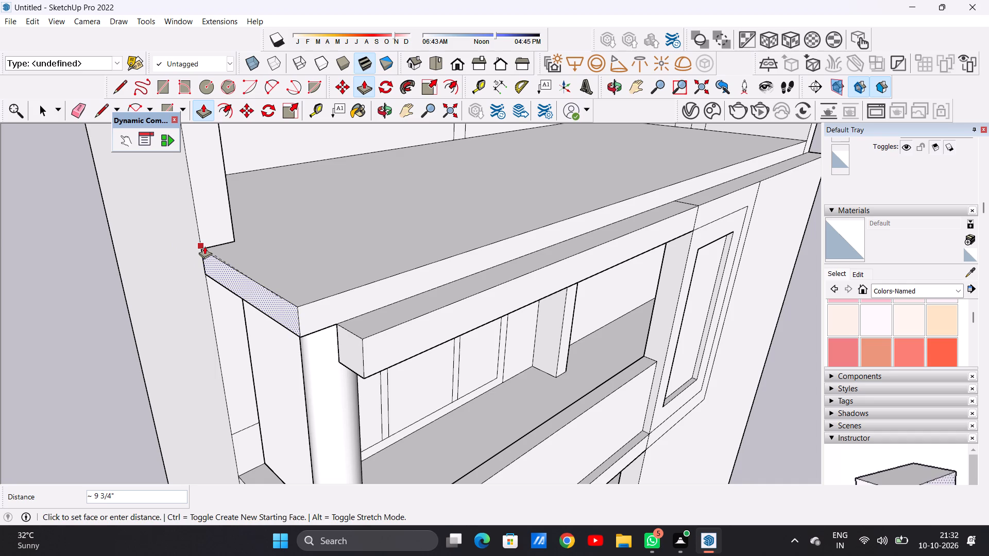
{"action": "left_click", "coordinate": [204, 246]}
{"action": "key", "text": "space"}
Draw a line on the roof slab from the balcony-side wall's inner end corner along the green axis, stopping short of the front edge.
{"action": "scroll", "coordinate": [314, 343], "scroll_direction": "down", "scroll_amount": 6}
{"action": "middle_click_drag", "start_coordinate": [403, 338], "coordinate": [400, 340]}
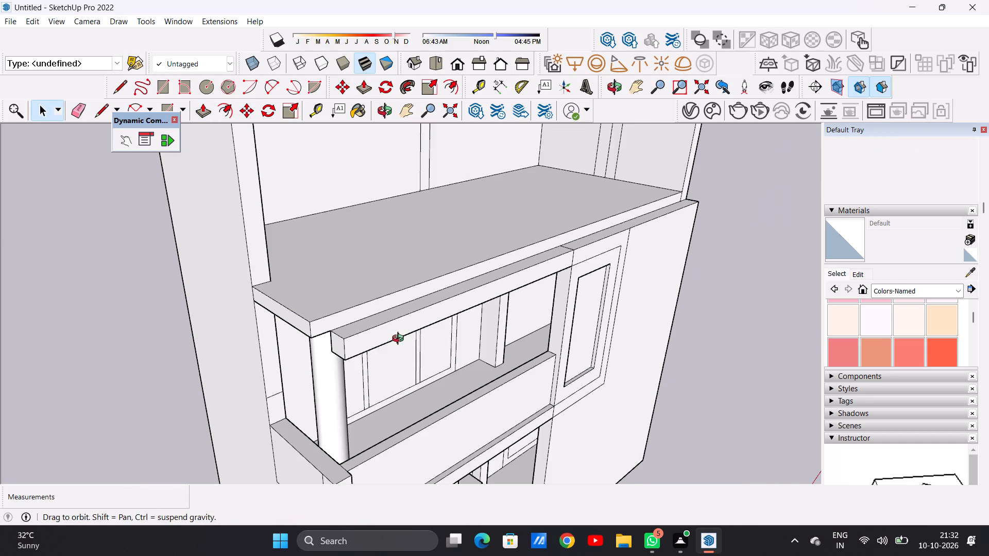
{"action": "middle_click_drag", "start_coordinate": [400, 340], "coordinate": [257, 334]}
{"action": "scroll", "coordinate": [327, 348], "scroll_direction": "down", "scroll_amount": 6}
{"action": "middle_click_drag", "start_coordinate": [392, 307], "coordinate": [378, 384]}
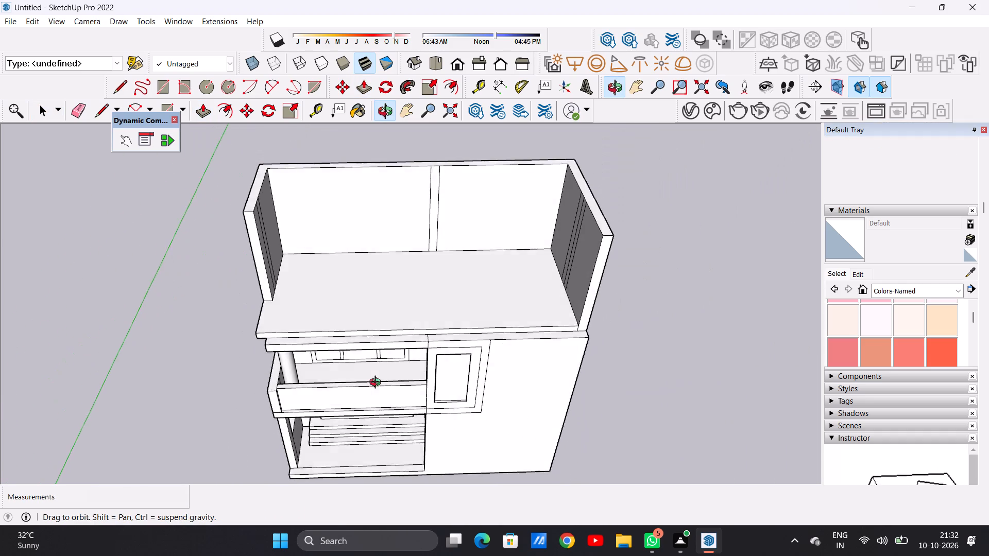
{"action": "middle_click_drag", "start_coordinate": [378, 384], "coordinate": [363, 403]}
{"action": "scroll", "coordinate": [353, 341], "scroll_direction": "up", "scroll_amount": 4}
{"action": "key", "text": "l"}
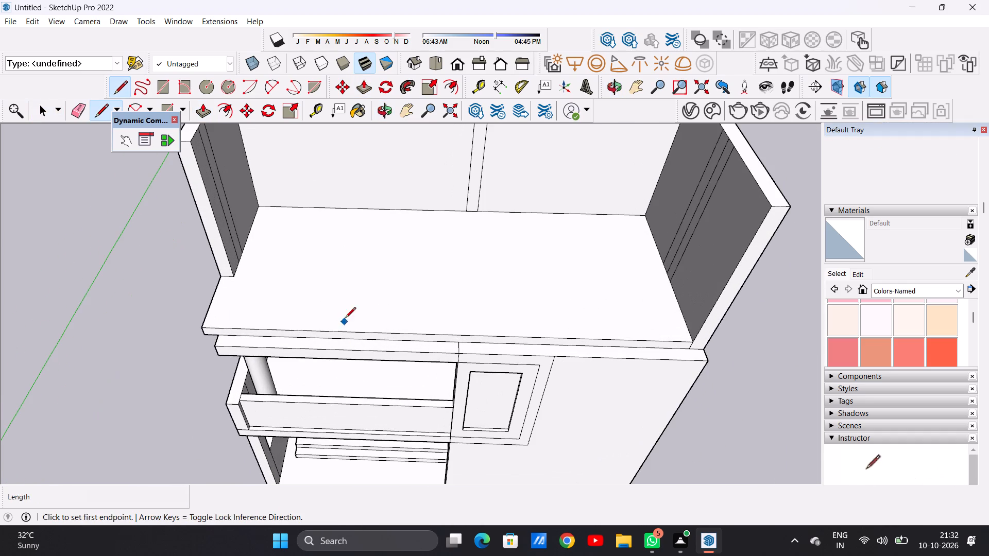
{"action": "middle_click_drag", "start_coordinate": [347, 313], "coordinate": [349, 362]}
{"action": "scroll", "coordinate": [239, 311], "scroll_direction": "up", "scroll_amount": 5}
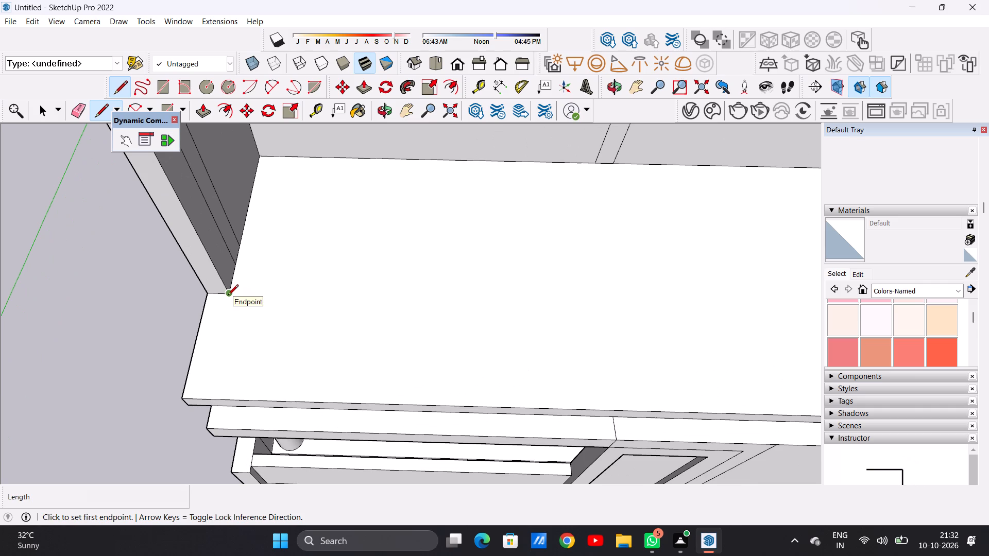
{"action": "left_click", "coordinate": [228, 296]}
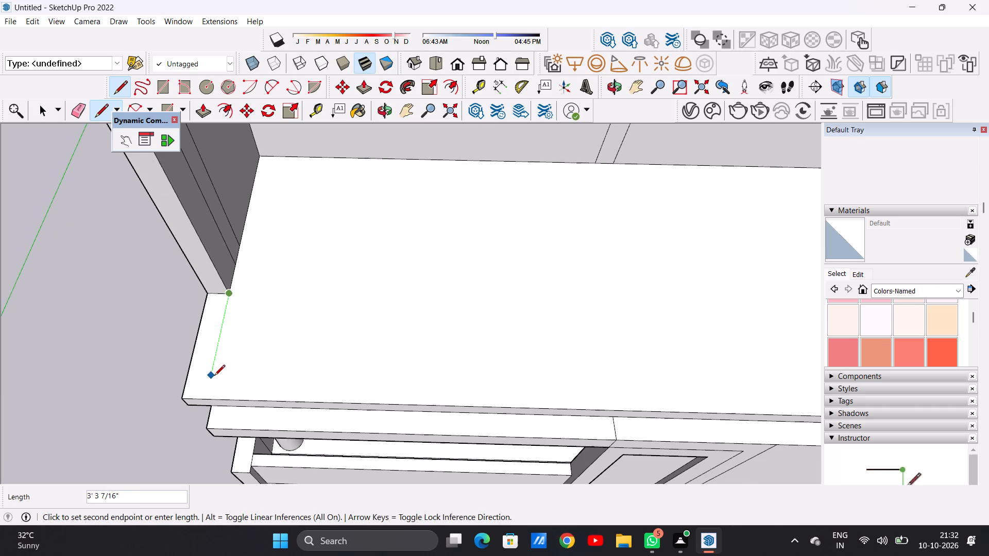
{"action": "left_click", "coordinate": [214, 383]}
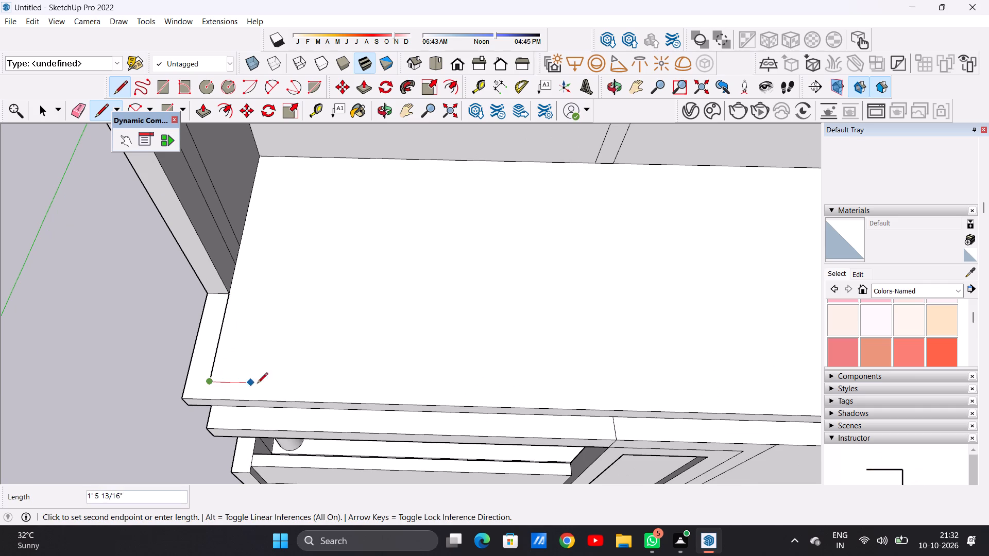
Continue the line about 26' 8 7/16" across the slab, parallel to its front edge, to the opposite side wall.
{"action": "scroll", "coordinate": [251, 382], "scroll_direction": "down", "scroll_amount": 7}
{"action": "scroll", "coordinate": [605, 382], "scroll_direction": "up", "scroll_amount": 5}
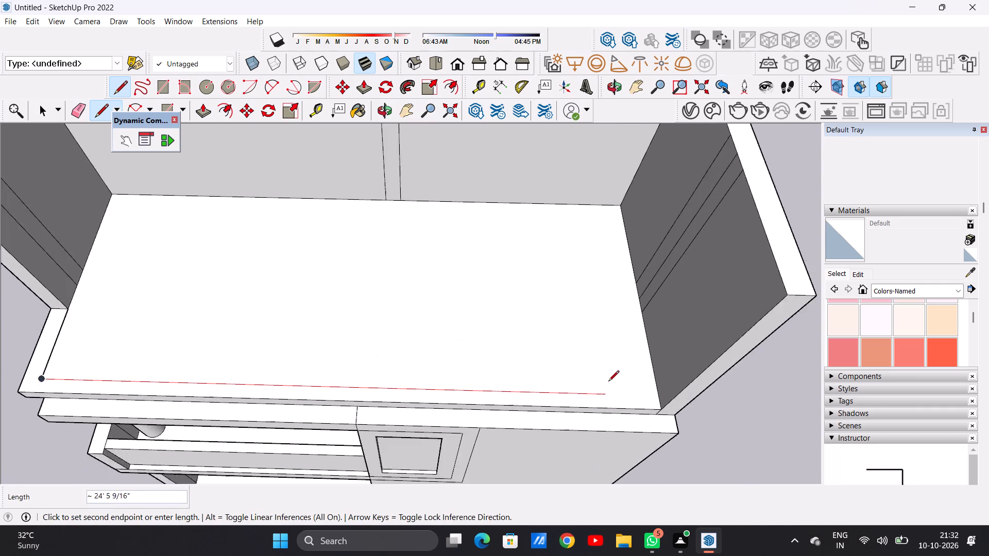
{"action": "scroll", "coordinate": [608, 382], "scroll_direction": "up", "scroll_amount": 3}
{"action": "left_click", "coordinate": [684, 402]}
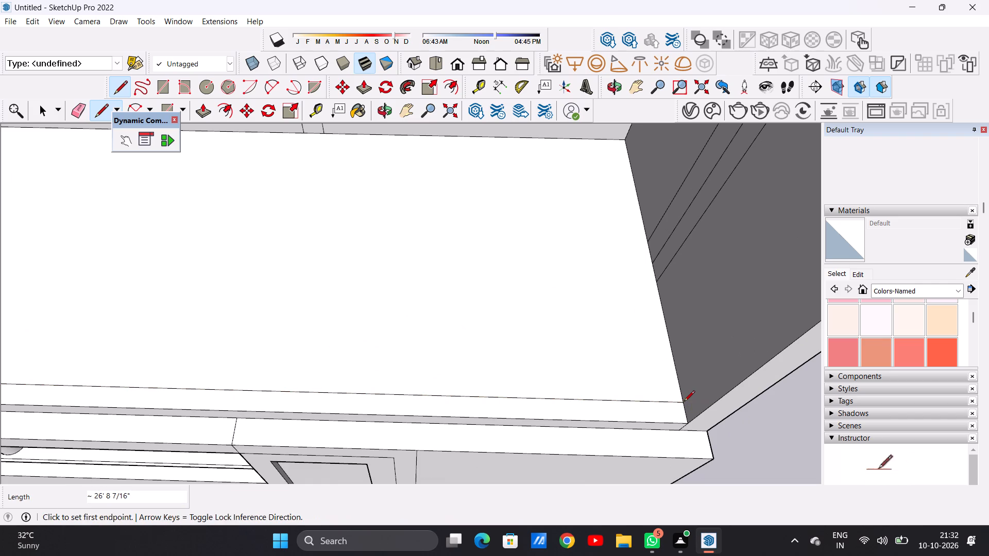
{"action": "key", "text": "space"}
Draw a line about 10' 6" across the slab from the back wall strip's balcony-side bottom corner to the front wall line.
{"action": "scroll", "coordinate": [316, 410], "scroll_direction": "down", "scroll_amount": 14}
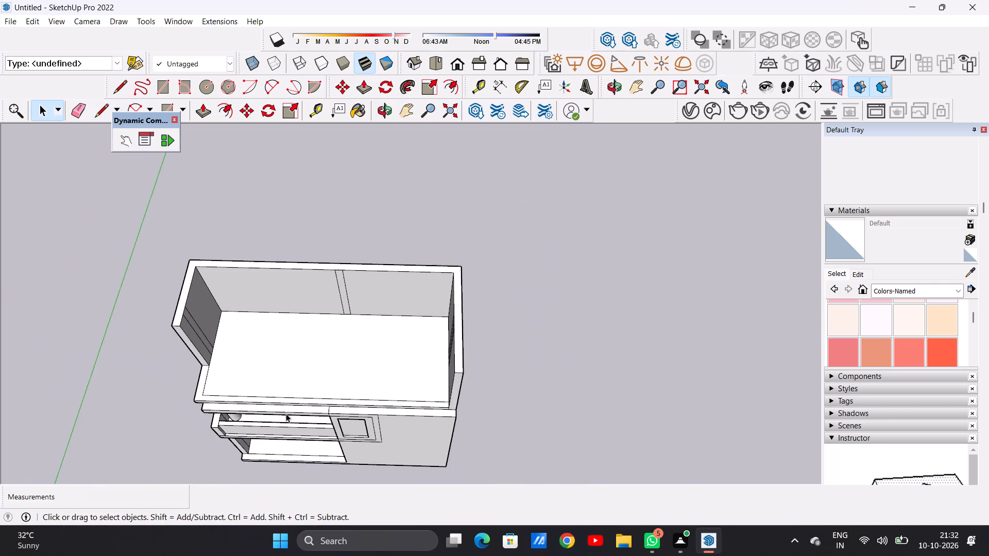
{"action": "middle_click_drag", "start_coordinate": [279, 396], "coordinate": [283, 369]}
{"action": "scroll", "coordinate": [240, 376], "scroll_direction": "up", "scroll_amount": 12}
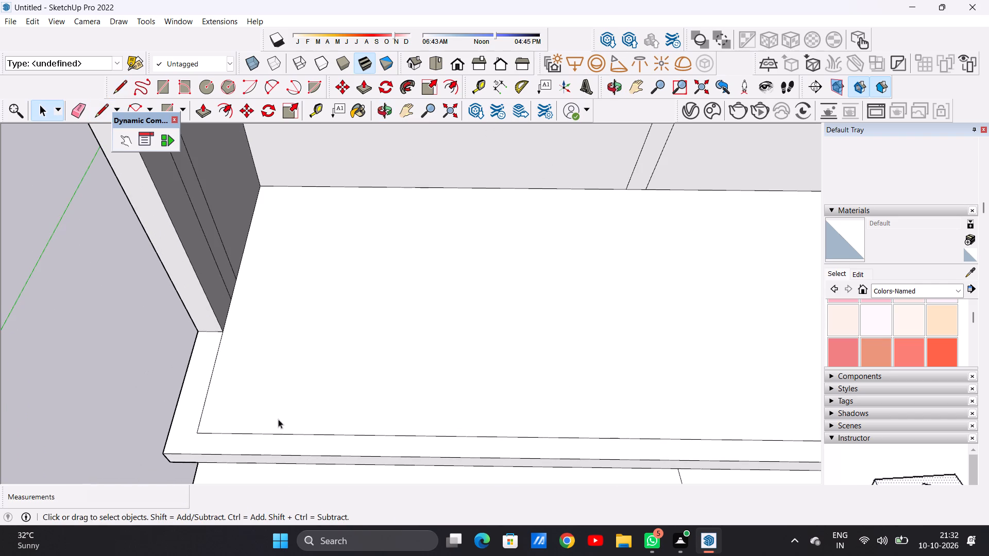
{"action": "key", "text": "space"}
{"action": "scroll", "coordinate": [305, 429], "scroll_direction": "down", "scroll_amount": 6}
{"action": "scroll", "coordinate": [282, 411], "scroll_direction": "up", "scroll_amount": 1}
{"action": "scroll", "coordinate": [282, 411], "scroll_direction": "down", "scroll_amount": 8}
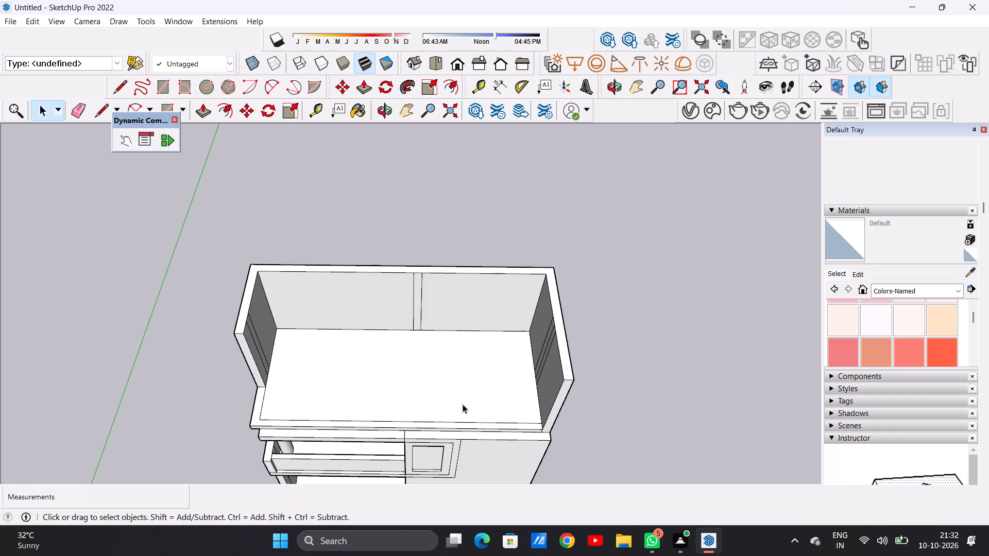
{"action": "middle_click_drag", "start_coordinate": [463, 404], "coordinate": [328, 395]}
{"action": "scroll", "coordinate": [378, 349], "scroll_direction": "up", "scroll_amount": 6}
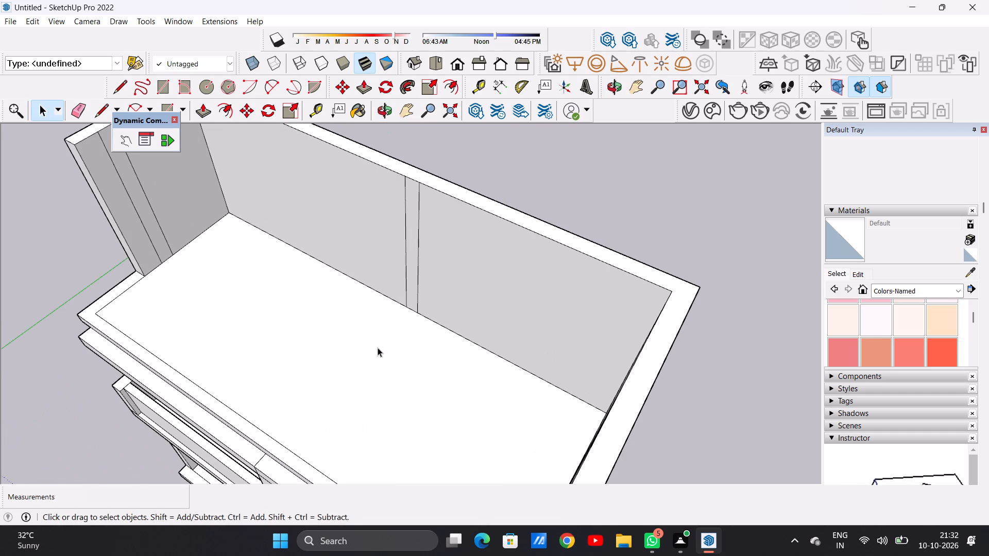
{"action": "key", "text": "l"}
{"action": "scroll", "coordinate": [407, 327], "scroll_direction": "up", "scroll_amount": 10}
{"action": "left_click", "coordinate": [396, 279]}
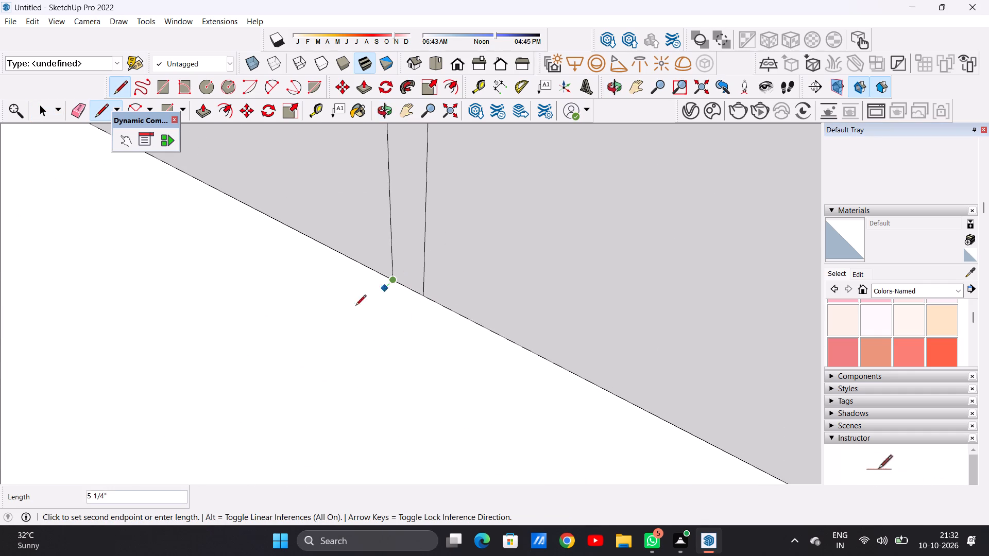
{"action": "scroll", "coordinate": [351, 331], "scroll_direction": "down", "scroll_amount": 12}
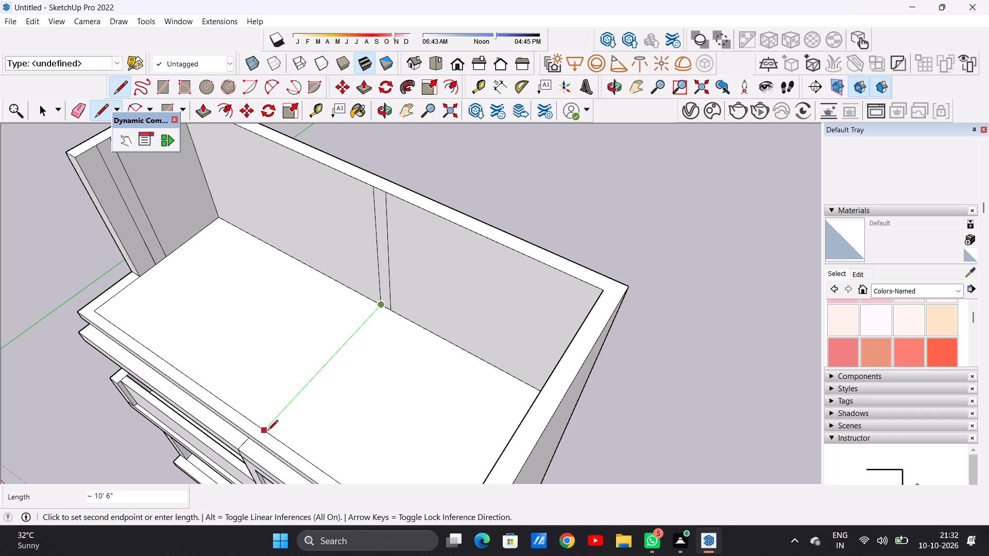
{"action": "left_click", "coordinate": [266, 431]}
Draw a parallel line about 10' 6" from the back wall strip's other bottom corner to the front wall line, outlining the partition.
{"action": "scroll", "coordinate": [389, 315], "scroll_direction": "up", "scroll_amount": 7}
{"action": "left_click", "coordinate": [389, 307]}
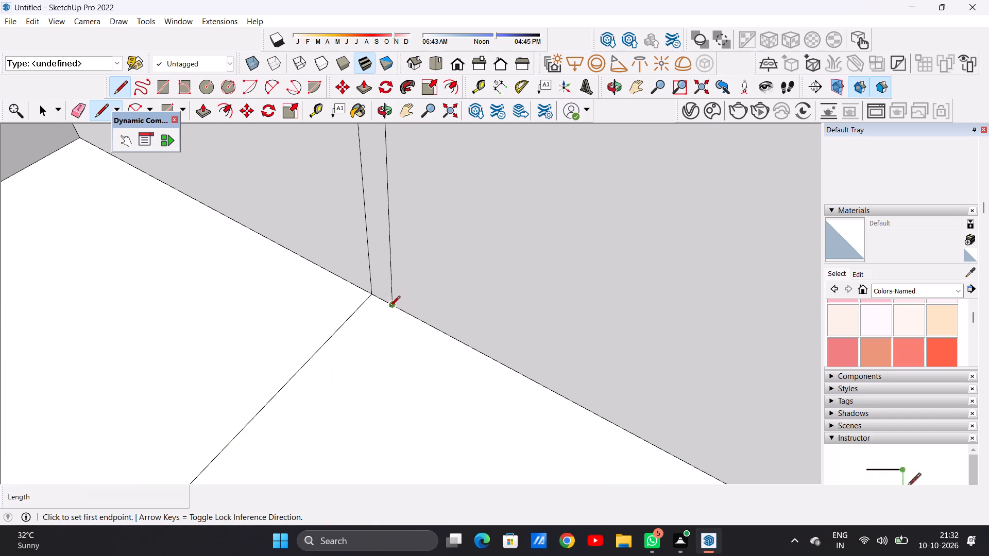
{"action": "scroll", "coordinate": [344, 377], "scroll_direction": "down", "scroll_amount": 10}
{"action": "scroll", "coordinate": [276, 446], "scroll_direction": "up", "scroll_amount": 5}
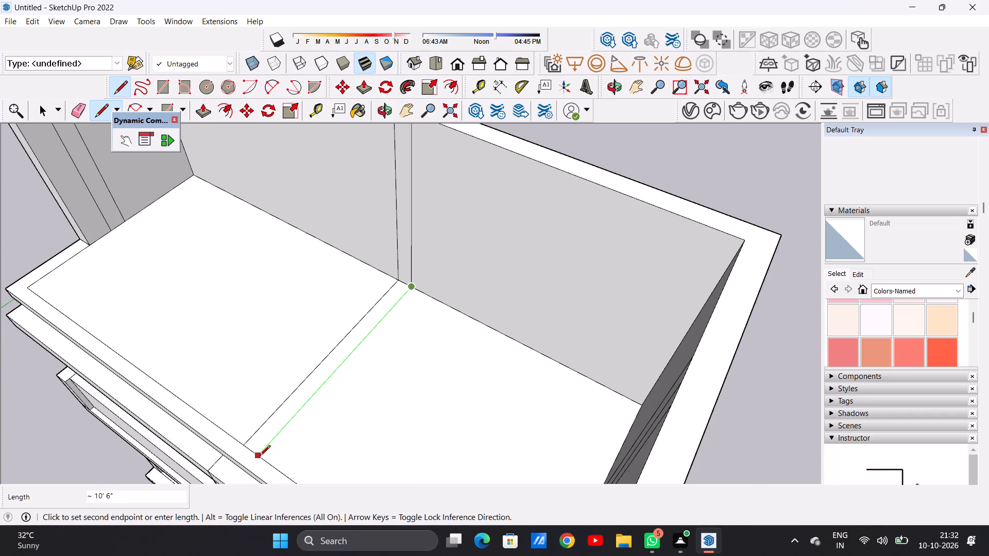
{"action": "left_click", "coordinate": [259, 457]}
{"action": "key", "text": "space"}
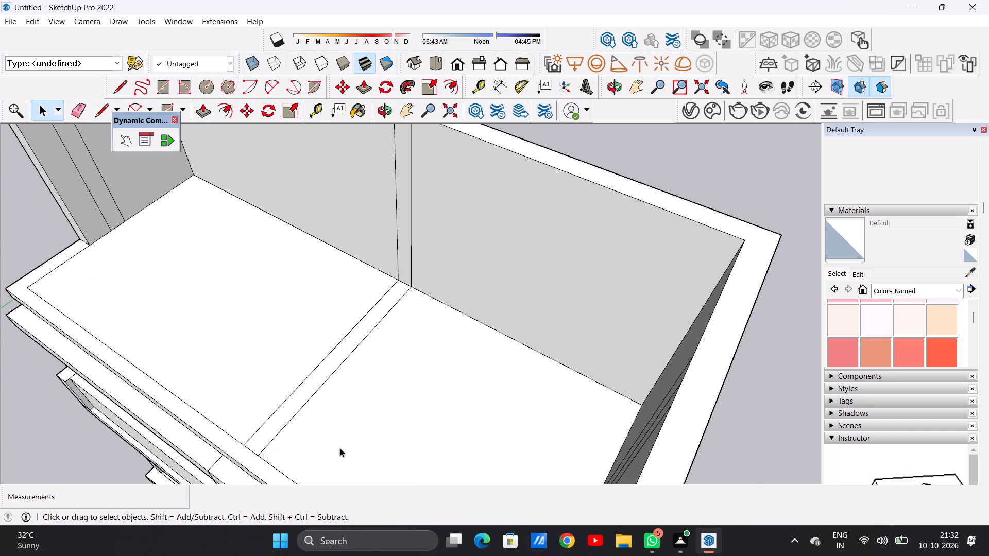
Examine the partition strip, front wall outline and surrounding walls on the roof slab from above, the front and the side.
{"action": "scroll", "coordinate": [386, 431], "scroll_direction": "down", "scroll_amount": 13}
{"action": "middle_click_drag", "start_coordinate": [361, 412], "coordinate": [469, 370]}
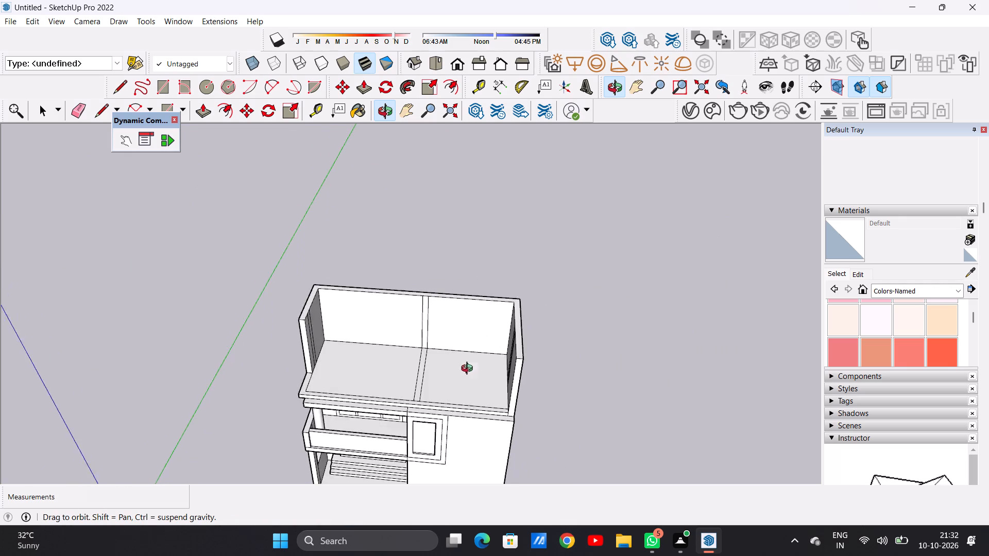
{"action": "middle_click_drag", "start_coordinate": [469, 370], "coordinate": [470, 395]}
{"action": "scroll", "coordinate": [470, 395], "scroll_direction": "up", "scroll_amount": 1}
{"action": "scroll", "coordinate": [463, 374], "scroll_direction": "down", "scroll_amount": 6}
{"action": "scroll", "coordinate": [455, 389], "scroll_direction": "up", "scroll_amount": 1}
{"action": "middle_click_drag", "start_coordinate": [455, 390], "coordinate": [469, 424]}
{"action": "scroll", "coordinate": [469, 423], "scroll_direction": "up", "scroll_amount": 15}
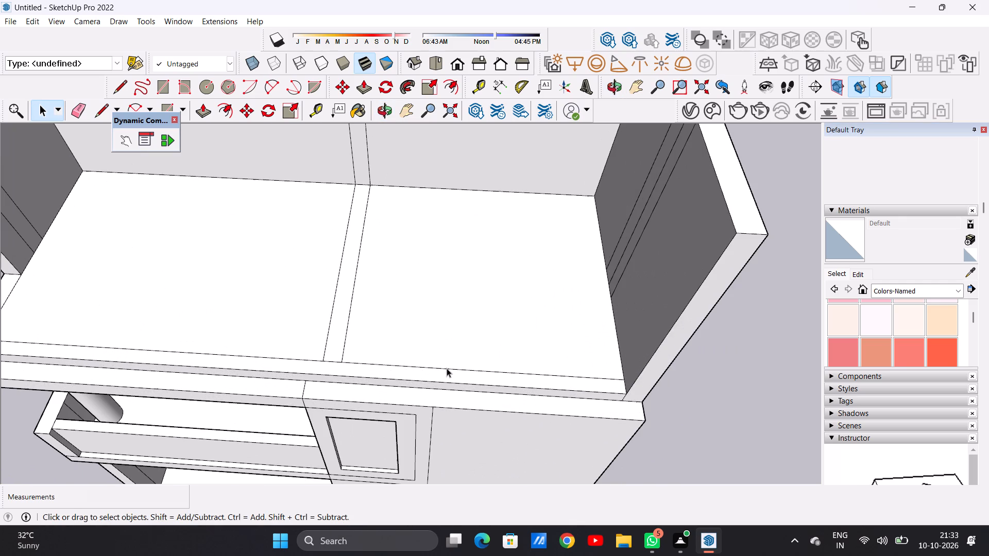
{"action": "key", "text": "space"}
{"action": "scroll", "coordinate": [447, 368], "scroll_direction": "down", "scroll_amount": 6}
{"action": "scroll", "coordinate": [418, 318], "scroll_direction": "up", "scroll_amount": 1}
{"action": "scroll", "coordinate": [420, 321], "scroll_direction": "down", "scroll_amount": 4}
{"action": "middle_click_drag", "start_coordinate": [438, 350], "coordinate": [381, 288]}
{"action": "scroll", "coordinate": [423, 321], "scroll_direction": "down", "scroll_amount": 3}
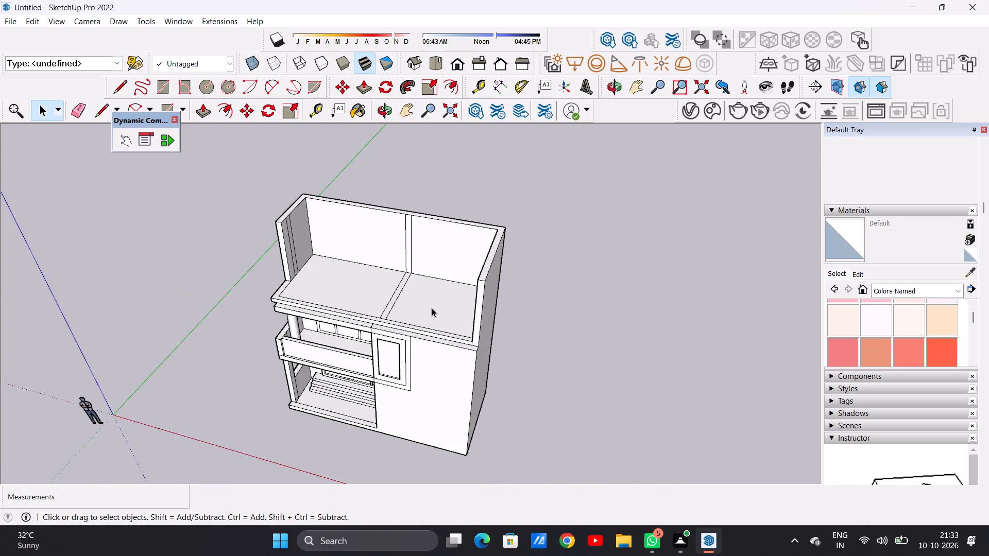
{"action": "scroll", "coordinate": [432, 308], "scroll_direction": "down", "scroll_amount": 5}
{"action": "scroll", "coordinate": [415, 291], "scroll_direction": "up", "scroll_amount": 6}
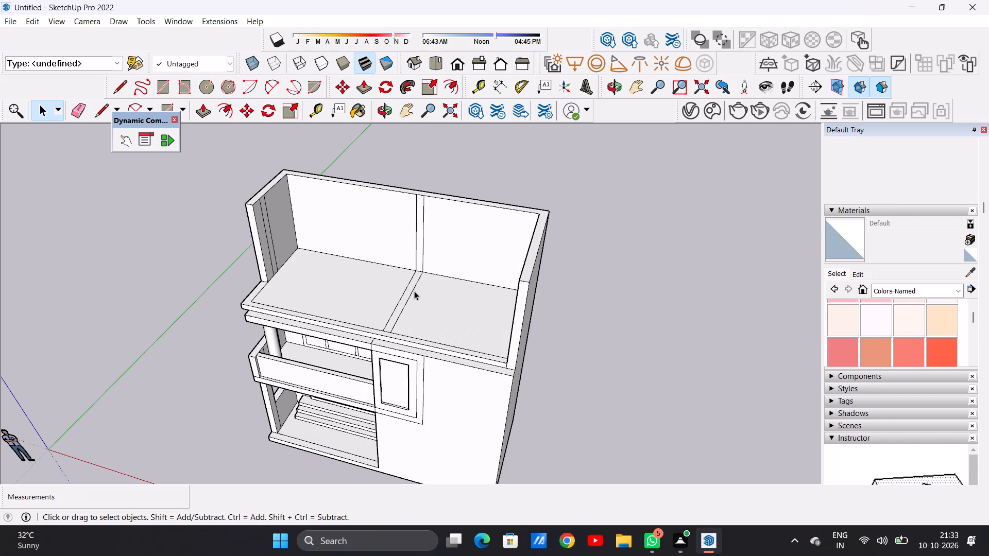
{"action": "middle_click_drag", "start_coordinate": [361, 290], "coordinate": [361, 297]}
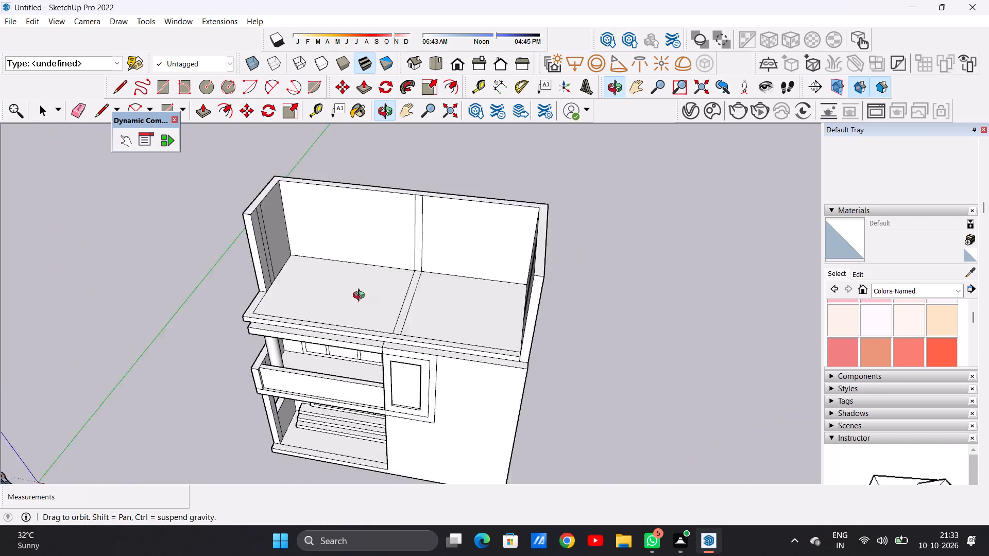
{"action": "middle_click_drag", "start_coordinate": [361, 297], "coordinate": [291, 299]}
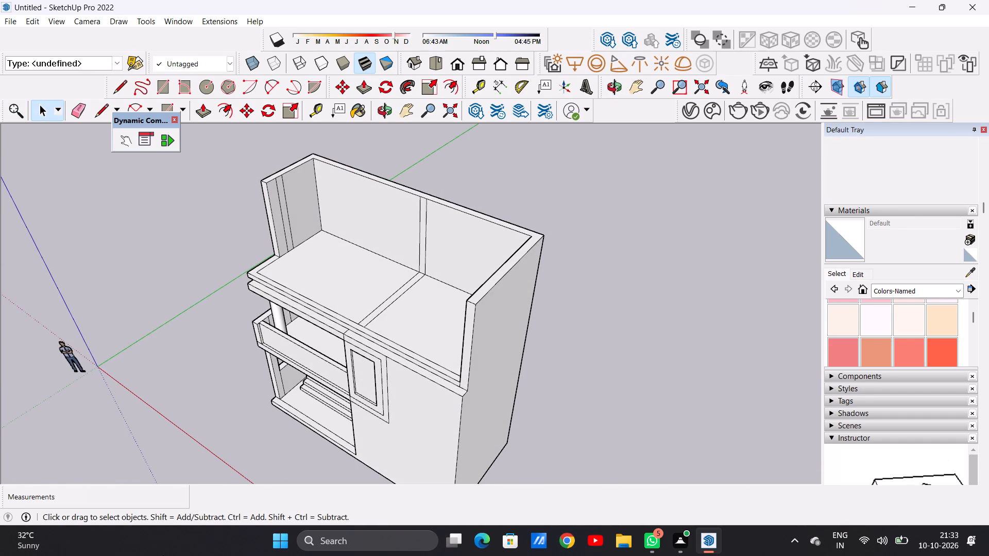
{"action": "scroll", "coordinate": [421, 252], "scroll_direction": "up", "scroll_amount": 5}
{"action": "scroll", "coordinate": [406, 281], "scroll_direction": "down", "scroll_amount": 1}
{"action": "scroll", "coordinate": [406, 284], "scroll_direction": "up", "scroll_amount": 1}
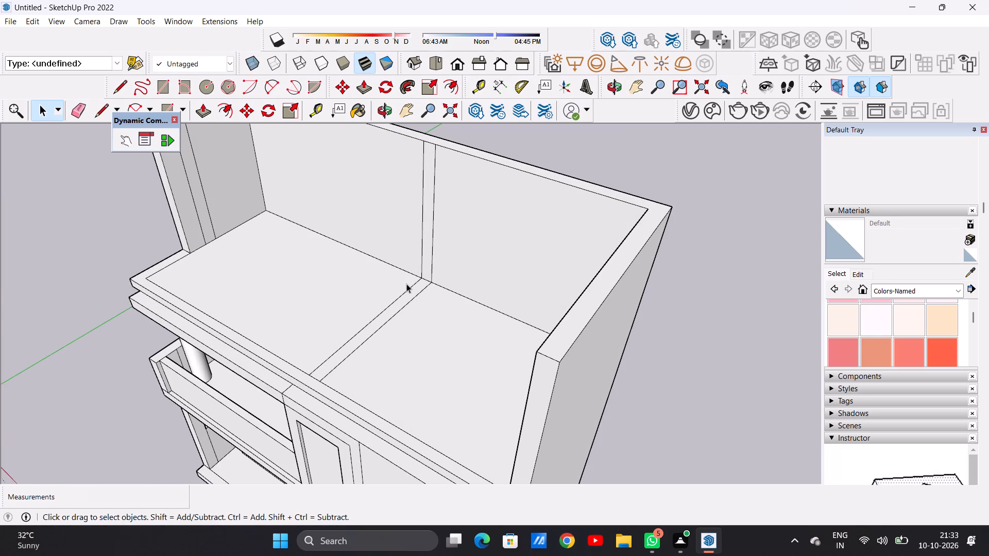
{"action": "scroll", "coordinate": [398, 273], "scroll_direction": "up", "scroll_amount": 6}
{"action": "scroll", "coordinate": [418, 314], "scroll_direction": "down", "scroll_amount": 12}
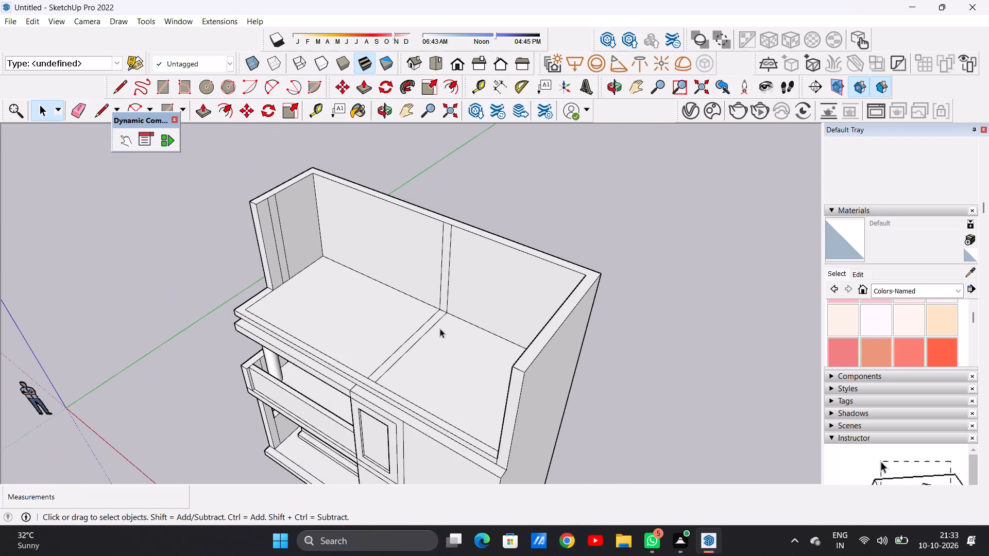
{"action": "middle_click_drag", "start_coordinate": [440, 328], "coordinate": [434, 340]}
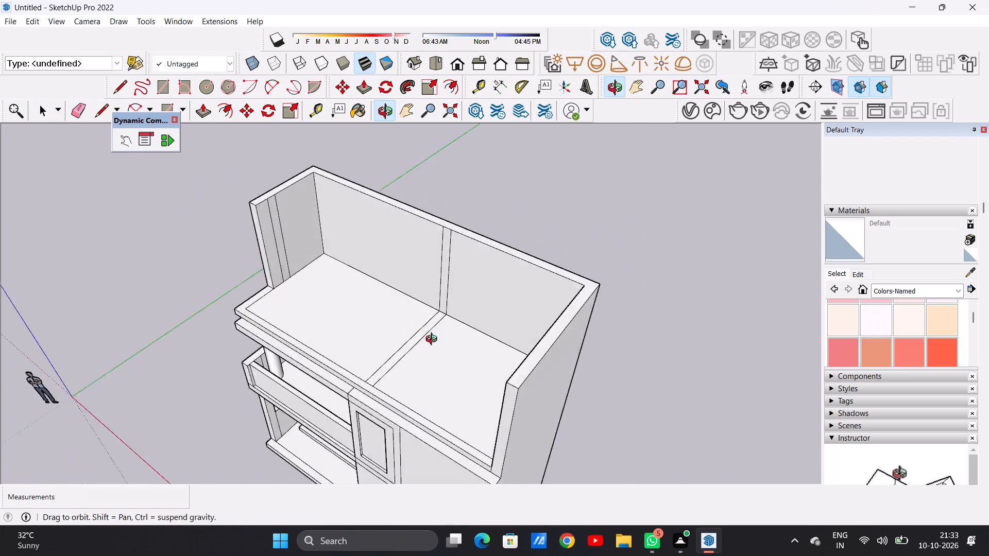
{"action": "middle_click_drag", "start_coordinate": [434, 340], "coordinate": [388, 340]}
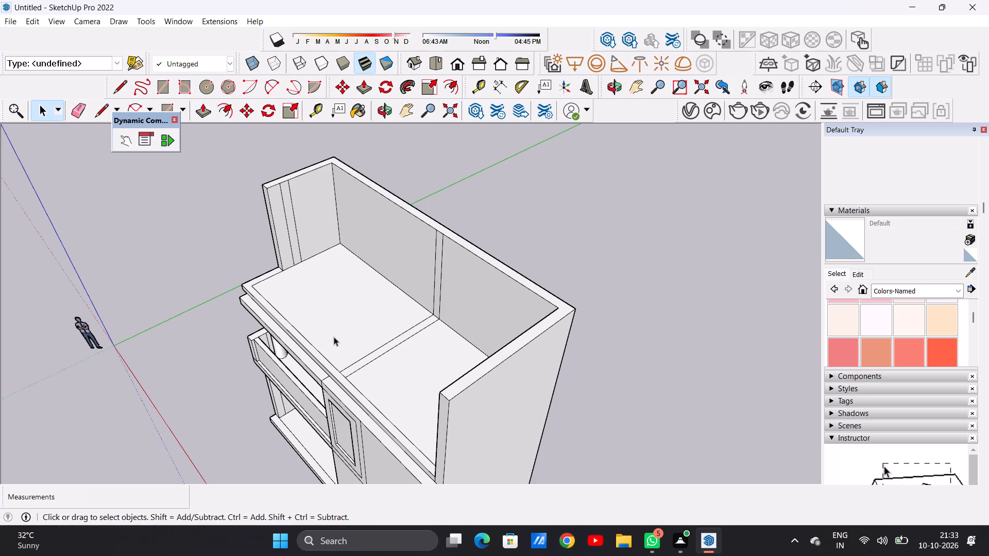
Push/Pull the partition strip on the roof slab up to the top of the surrounding walls as a dividing wall.
{"action": "scroll", "coordinate": [464, 350], "scroll_direction": "up", "scroll_amount": 4}
{"action": "scroll", "coordinate": [294, 392], "scroll_direction": "up", "scroll_amount": 1}
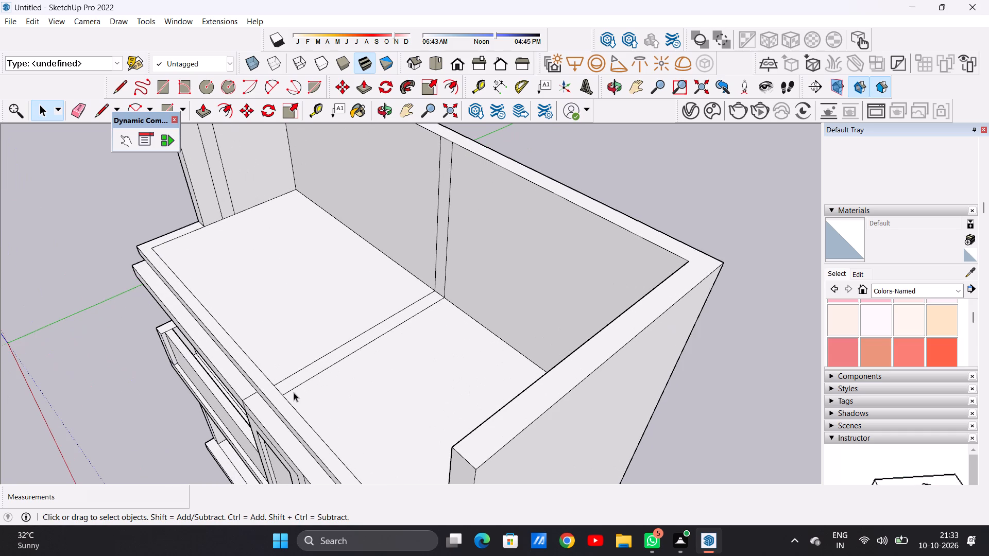
{"action": "key", "text": "p"}
{"action": "scroll", "coordinate": [319, 340], "scroll_direction": "up", "scroll_amount": 4}
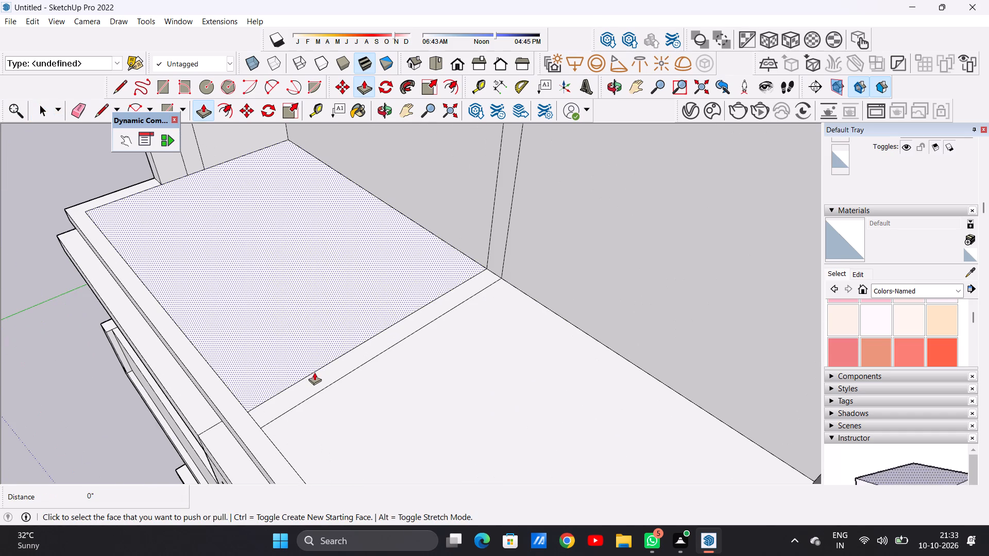
{"action": "left_click", "coordinate": [314, 375]}
{"action": "scroll", "coordinate": [342, 328], "scroll_direction": "down", "scroll_amount": 9}
{"action": "scroll", "coordinate": [421, 222], "scroll_direction": "up", "scroll_amount": 3}
{"action": "scroll", "coordinate": [421, 220], "scroll_direction": "down", "scroll_amount": 1}
{"action": "scroll", "coordinate": [421, 220], "scroll_direction": "up", "scroll_amount": 5}
{"action": "left_click", "coordinate": [431, 186]}
{"action": "key", "text": "space"}
{"action": "scroll", "coordinate": [469, 330], "scroll_direction": "down", "scroll_amount": 12}
{"action": "middle_click_drag", "start_coordinate": [429, 326], "coordinate": [515, 305]}
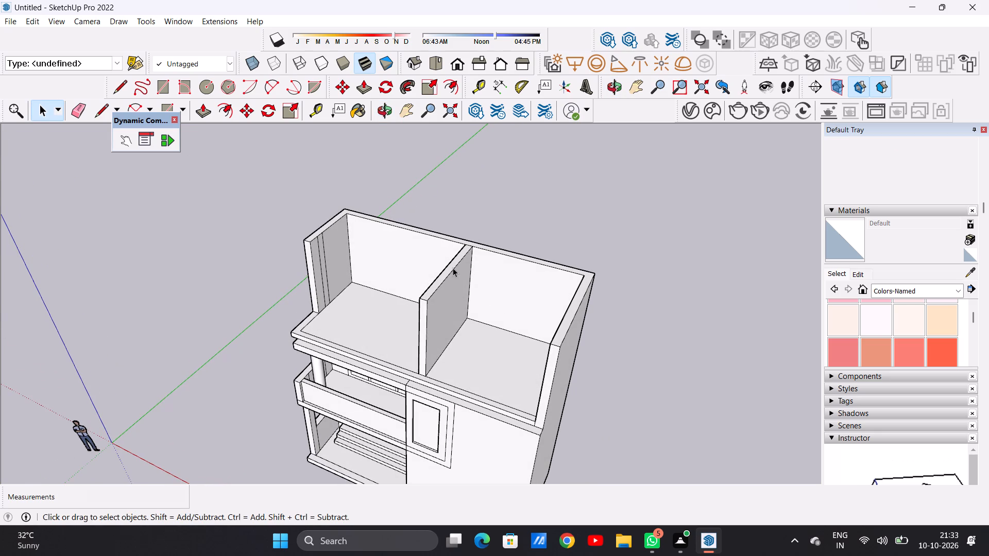
Examine the new dividing wall, the roof-slab rooms and the front facade from above, the side and the front.
{"action": "scroll", "coordinate": [466, 303], "scroll_direction": "down", "scroll_amount": 4}
{"action": "middle_click_drag", "start_coordinate": [509, 337], "coordinate": [454, 327]}
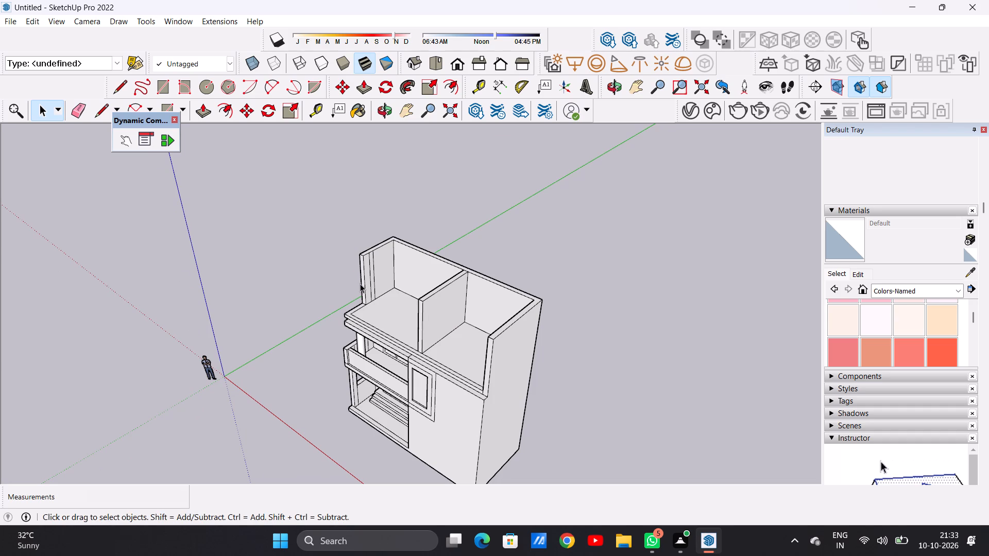
{"action": "scroll", "coordinate": [435, 359], "scroll_direction": "down", "scroll_amount": 8}
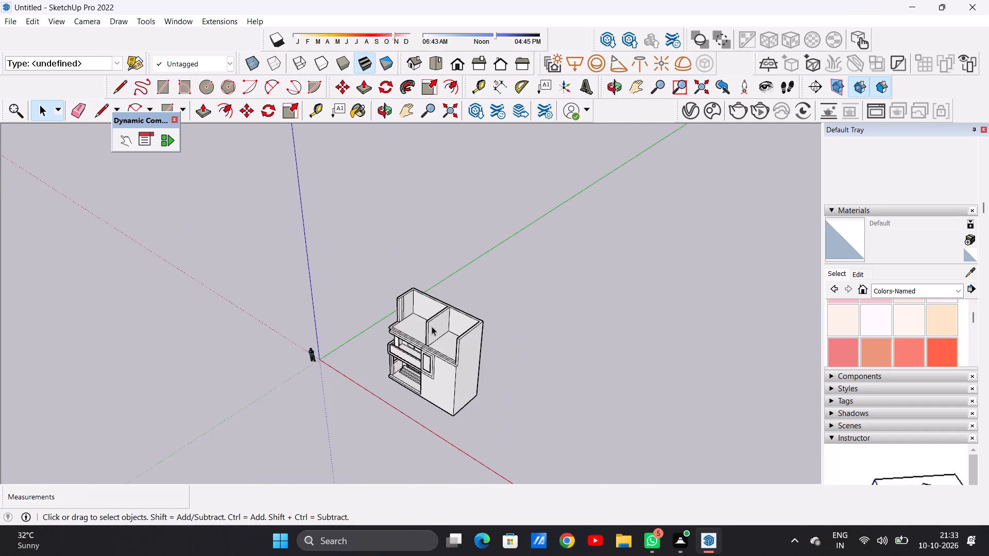
{"action": "middle_click_drag", "start_coordinate": [414, 322], "coordinate": [278, 354]}
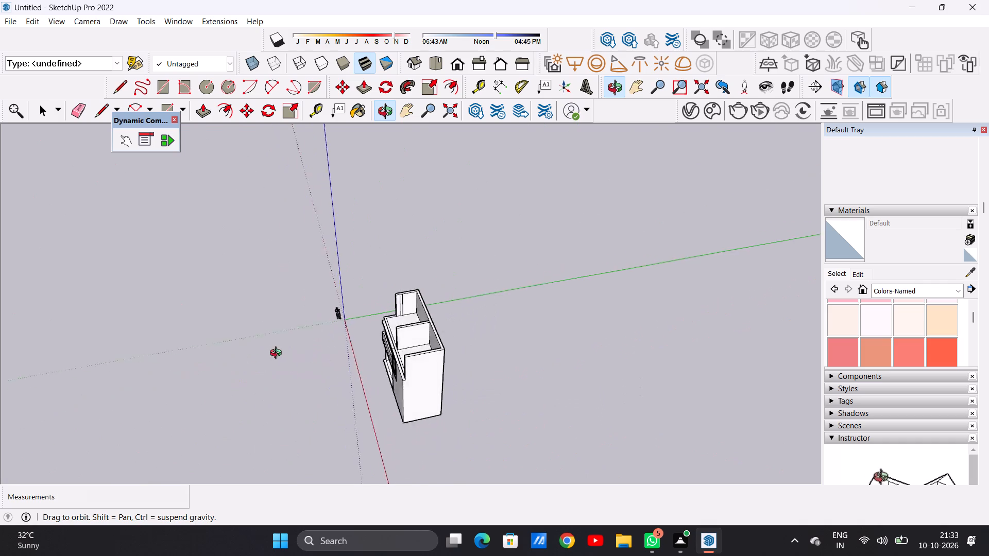
{"action": "middle_click_drag", "start_coordinate": [278, 354], "coordinate": [686, 381]}
{"action": "scroll", "coordinate": [444, 315], "scroll_direction": "up", "scroll_amount": 6}
{"action": "middle_click_drag", "start_coordinate": [441, 315], "coordinate": [342, 223]}
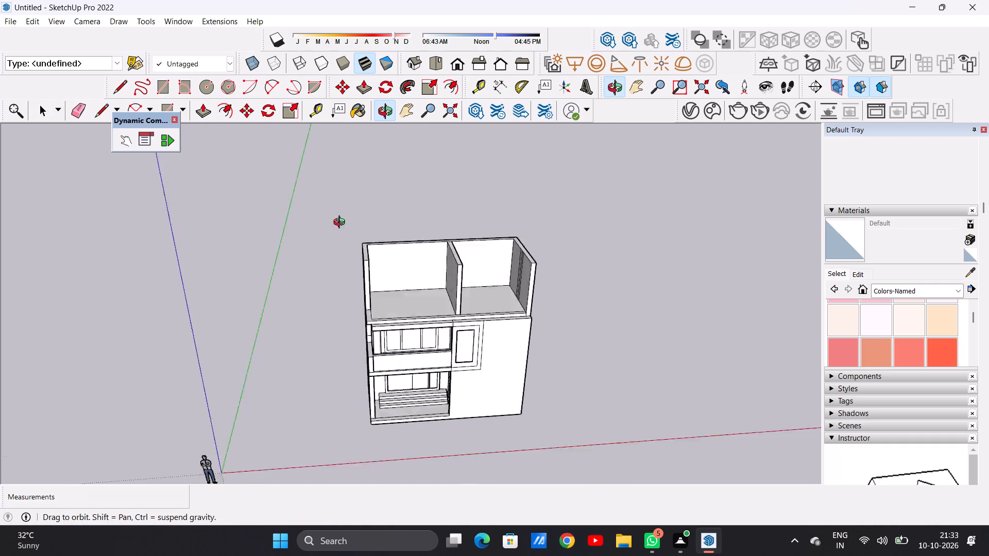
{"action": "middle_click_drag", "start_coordinate": [342, 223], "coordinate": [300, 159]}
{"action": "scroll", "coordinate": [549, 395], "scroll_direction": "down", "scroll_amount": 2}
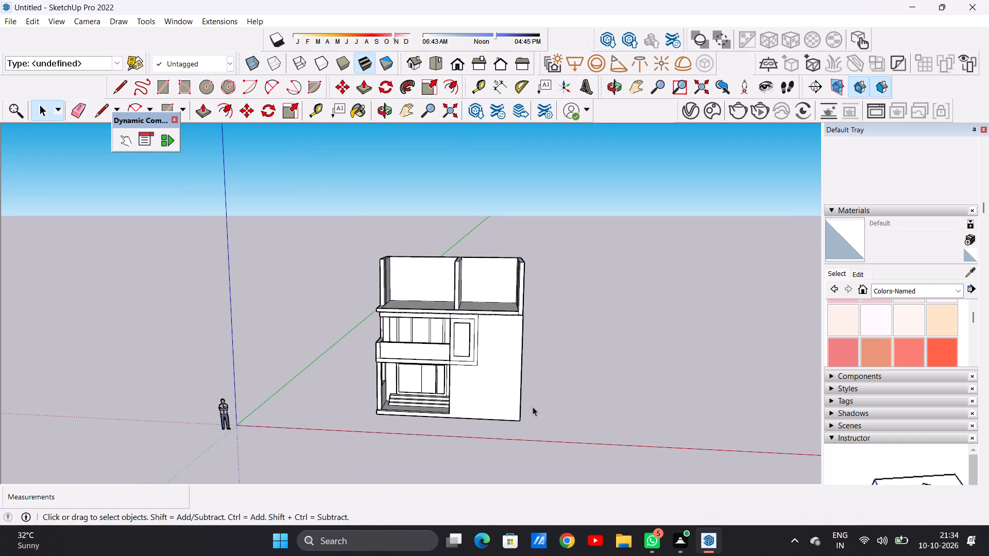
{"action": "scroll", "coordinate": [502, 337], "scroll_direction": "up", "scroll_amount": 5}
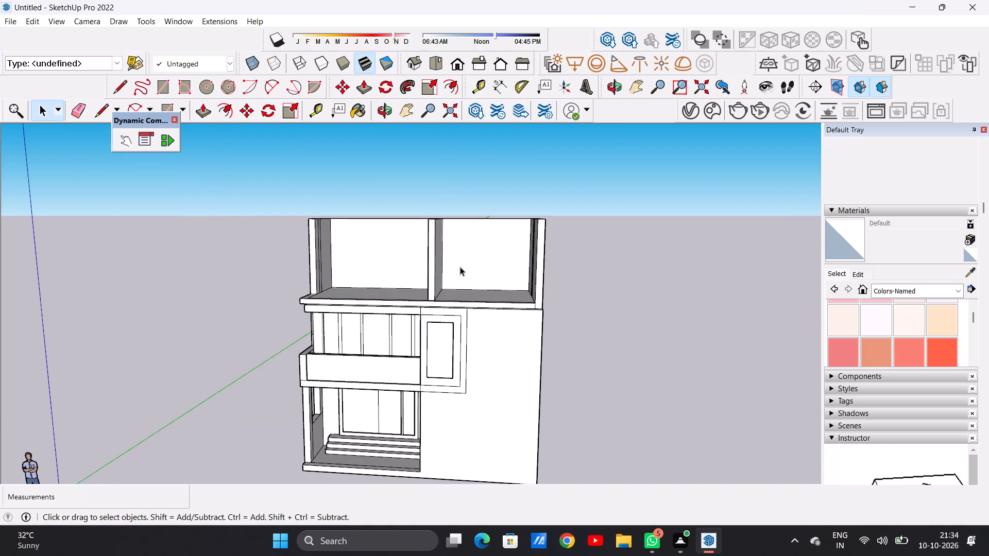
{"action": "middle_click_drag", "start_coordinate": [460, 267], "coordinate": [596, 398]}
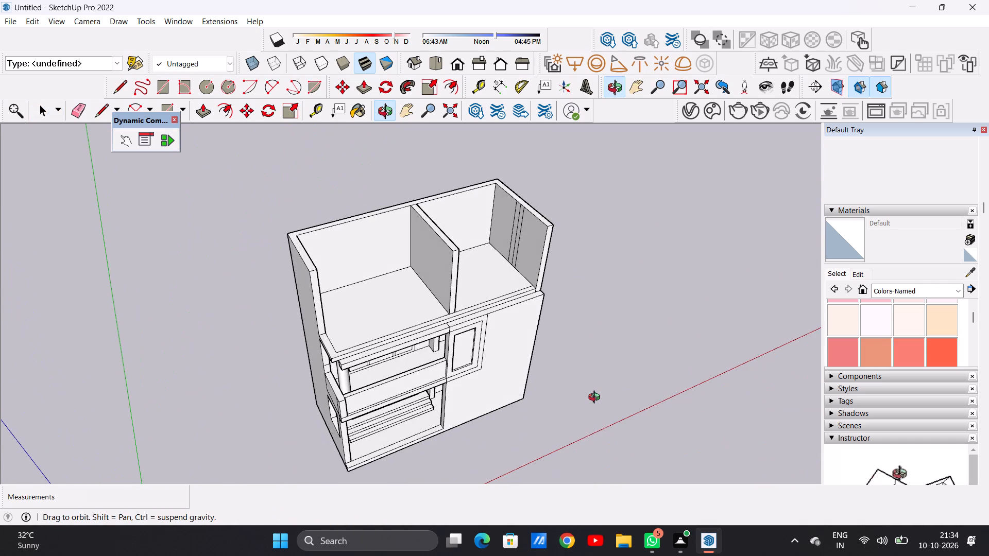
{"action": "middle_click_drag", "start_coordinate": [596, 398], "coordinate": [509, 431]}
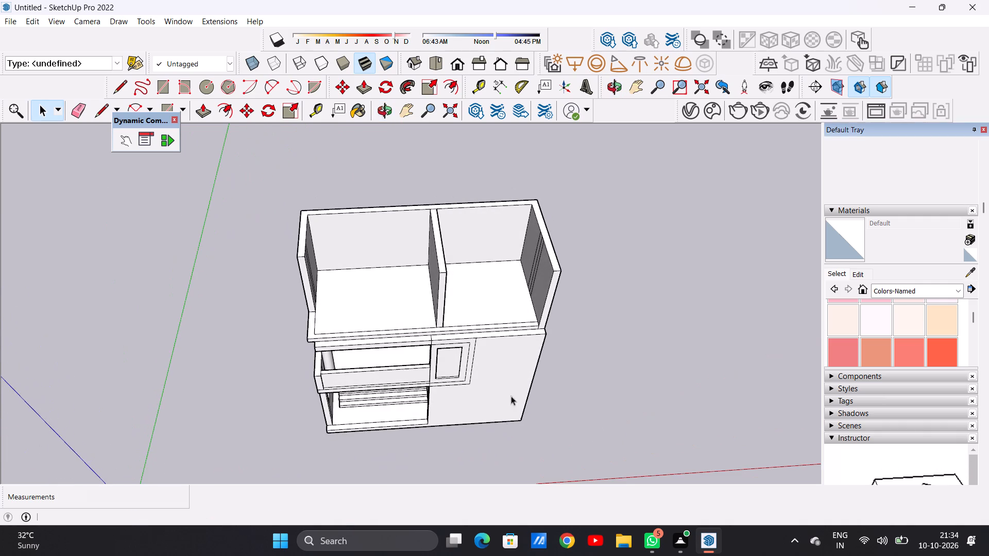
{"action": "scroll", "coordinate": [502, 329], "scroll_direction": "up", "scroll_amount": 14}
{"action": "middle_click_drag", "start_coordinate": [535, 279], "coordinate": [570, 344]}
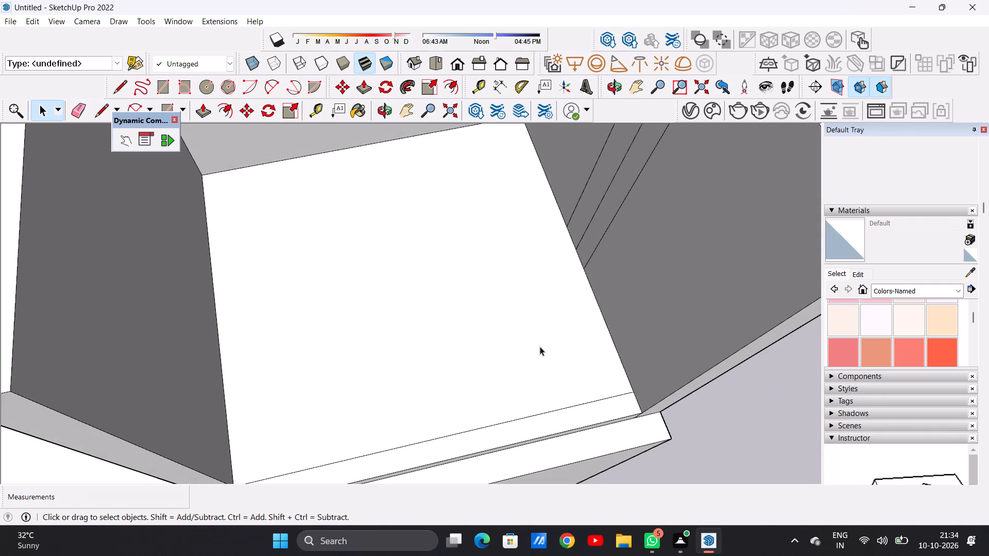
{"action": "scroll", "coordinate": [491, 342], "scroll_direction": "down", "scroll_amount": 13}
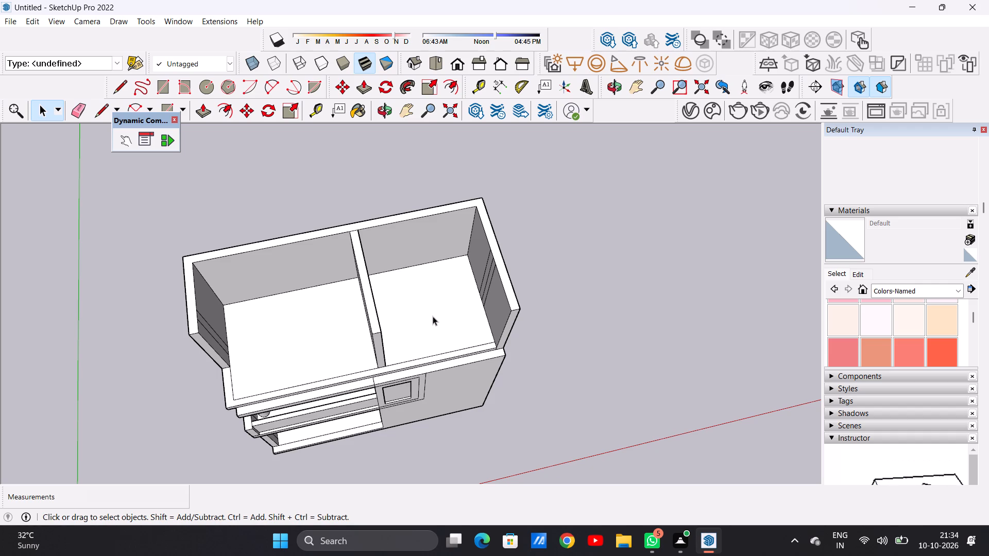
{"action": "scroll", "coordinate": [445, 329], "scroll_direction": "down", "scroll_amount": 1}
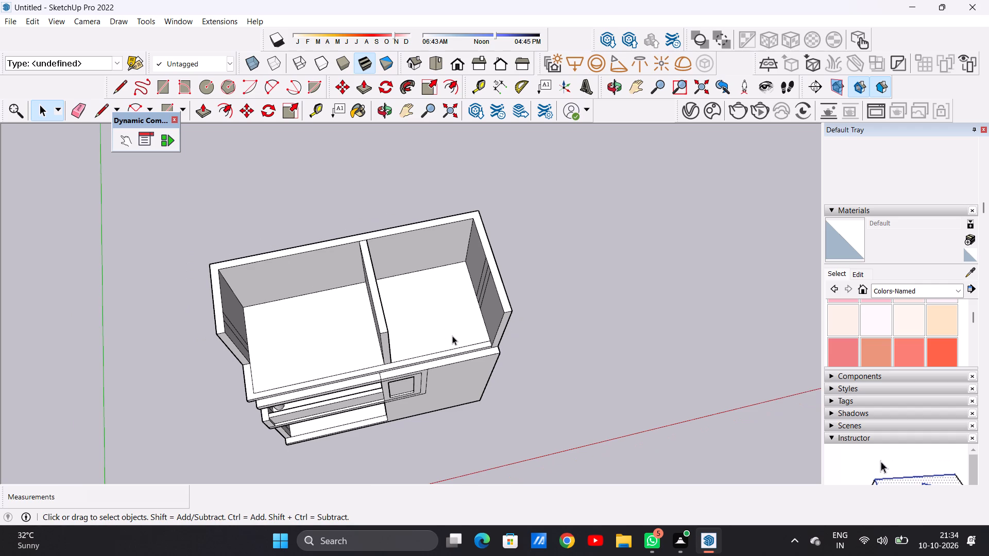
{"action": "middle_click_drag", "start_coordinate": [478, 372], "coordinate": [434, 262]}
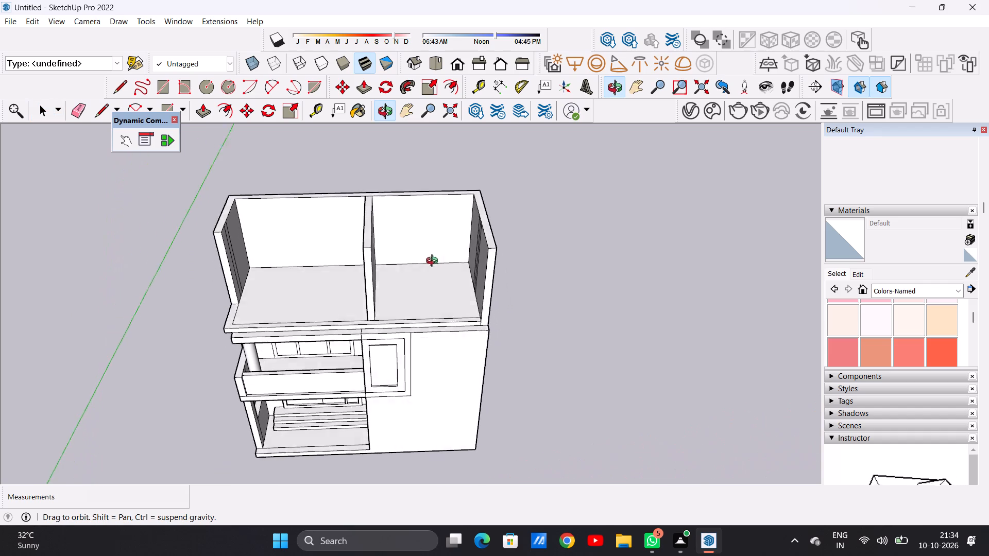
{"action": "middle_click_drag", "start_coordinate": [434, 262], "coordinate": [429, 248]}
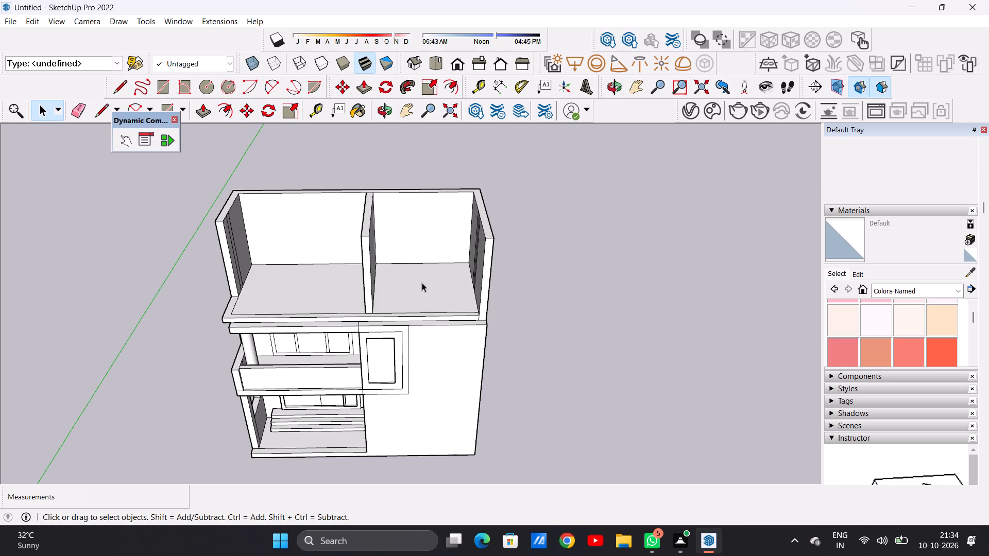
{"action": "scroll", "coordinate": [424, 298], "scroll_direction": "down", "scroll_amount": 2}
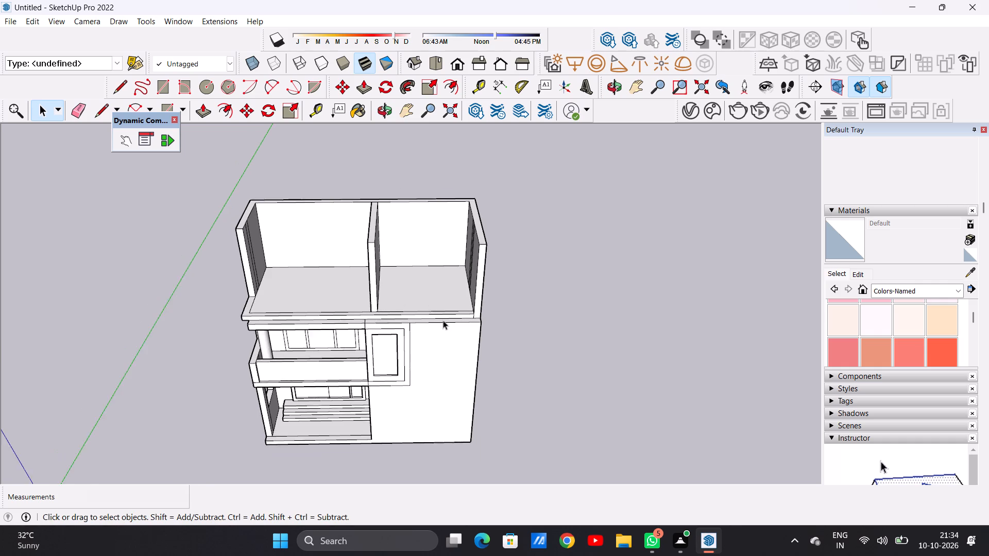
Push/Pull the top strip of the front wall beside the balcony up 10', level with the surrounding upper walls.
{"action": "middle_click_drag", "start_coordinate": [443, 320], "coordinate": [437, 369]}
{"action": "scroll", "coordinate": [457, 327], "scroll_direction": "up", "scroll_amount": 6}
{"action": "scroll", "coordinate": [278, 327], "scroll_direction": "up", "scroll_amount": 1}
{"action": "scroll", "coordinate": [278, 327], "scroll_direction": "down", "scroll_amount": 1}
{"action": "scroll", "coordinate": [278, 327], "scroll_direction": "up", "scroll_amount": 2}
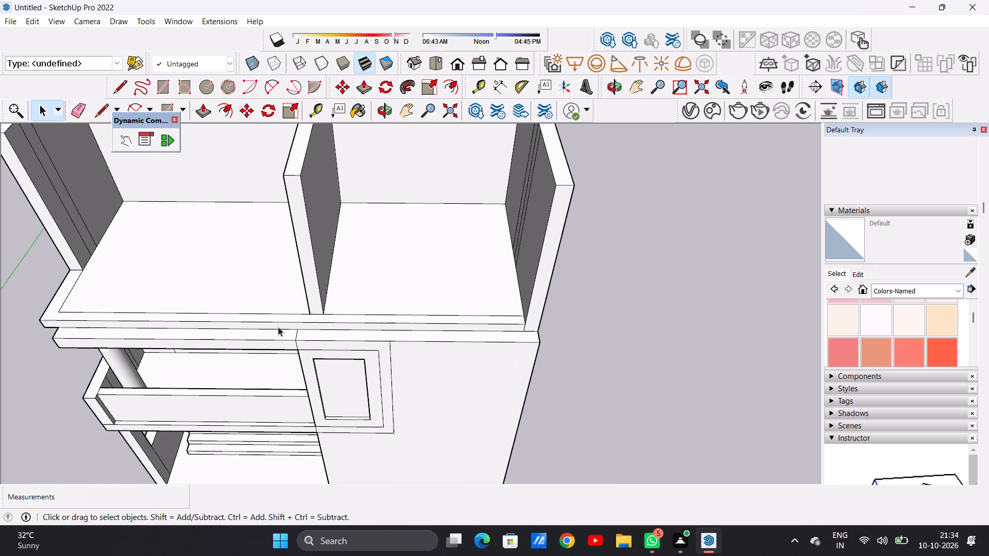
{"action": "middle_click_drag", "start_coordinate": [338, 333], "coordinate": [342, 313]}
{"action": "key", "text": "p"}
{"action": "scroll", "coordinate": [424, 316], "scroll_direction": "up", "scroll_amount": 2}
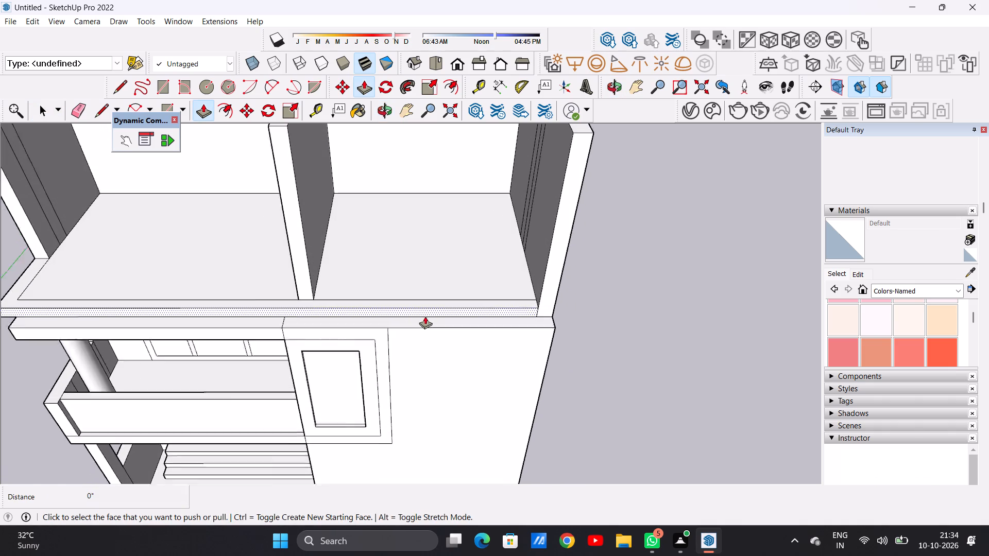
{"action": "scroll", "coordinate": [425, 316], "scroll_direction": "up", "scroll_amount": 10}
{"action": "left_click", "coordinate": [471, 330]}
{"action": "scroll", "coordinate": [475, 246], "scroll_direction": "down", "scroll_amount": 3}
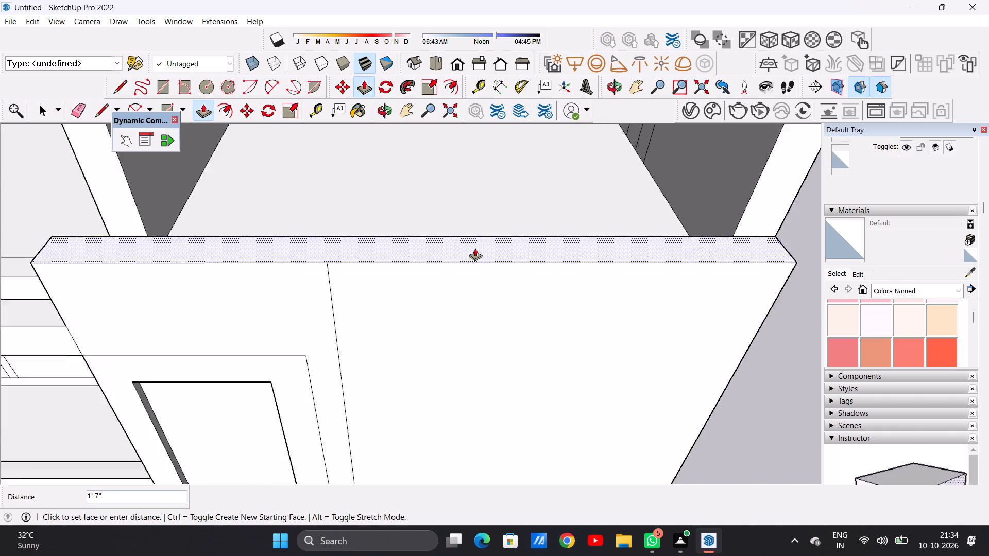
{"action": "scroll", "coordinate": [475, 248], "scroll_direction": "down", "scroll_amount": 10}
{"action": "middle_click_drag", "start_coordinate": [612, 179], "coordinate": [300, 237]}
{"action": "scroll", "coordinate": [321, 270], "scroll_direction": "down", "scroll_amount": 4}
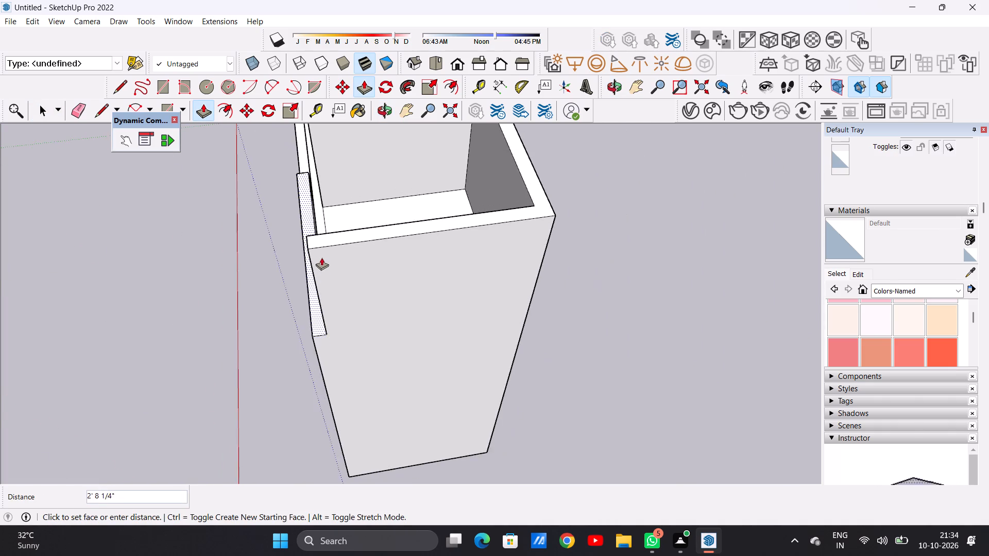
{"action": "scroll", "coordinate": [302, 257], "scroll_direction": "up", "scroll_amount": 3}
{"action": "scroll", "coordinate": [298, 254], "scroll_direction": "down", "scroll_amount": 1}
{"action": "scroll", "coordinate": [298, 254], "scroll_direction": "up", "scroll_amount": 7}
{"action": "scroll", "coordinate": [344, 248], "scroll_direction": "down", "scroll_amount": 9}
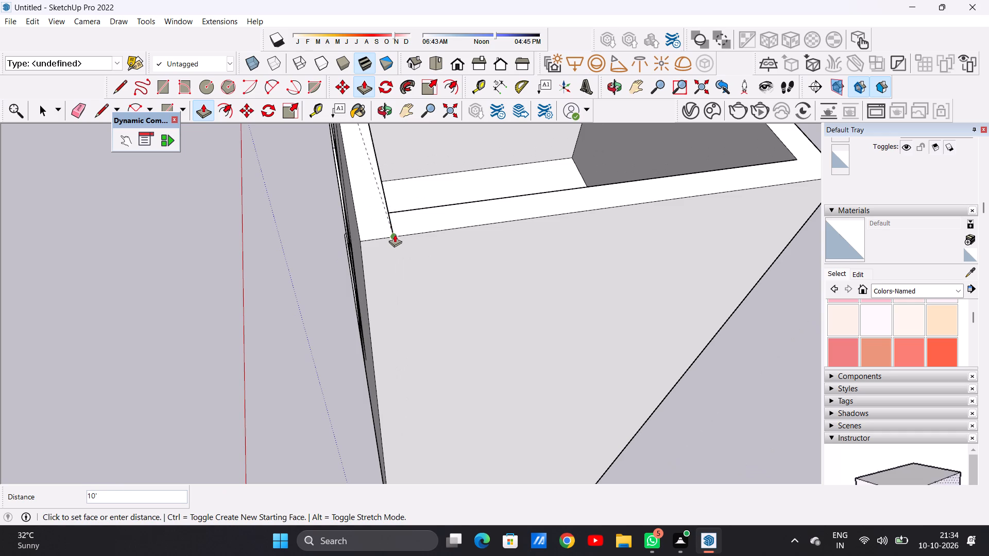
{"action": "left_click", "coordinate": [395, 234]}
{"action": "key", "text": "space"}
Draw a horizontal line on the front wall from the roof slab's edge corner to the vertical line above the window frame.
{"action": "scroll", "coordinate": [363, 353], "scroll_direction": "down", "scroll_amount": 9}
{"action": "middle_click_drag", "start_coordinate": [386, 301], "coordinate": [502, 239]}
{"action": "scroll", "coordinate": [437, 296], "scroll_direction": "down", "scroll_amount": 6}
{"action": "middle_click_drag", "start_coordinate": [531, 239], "coordinate": [545, 225]}
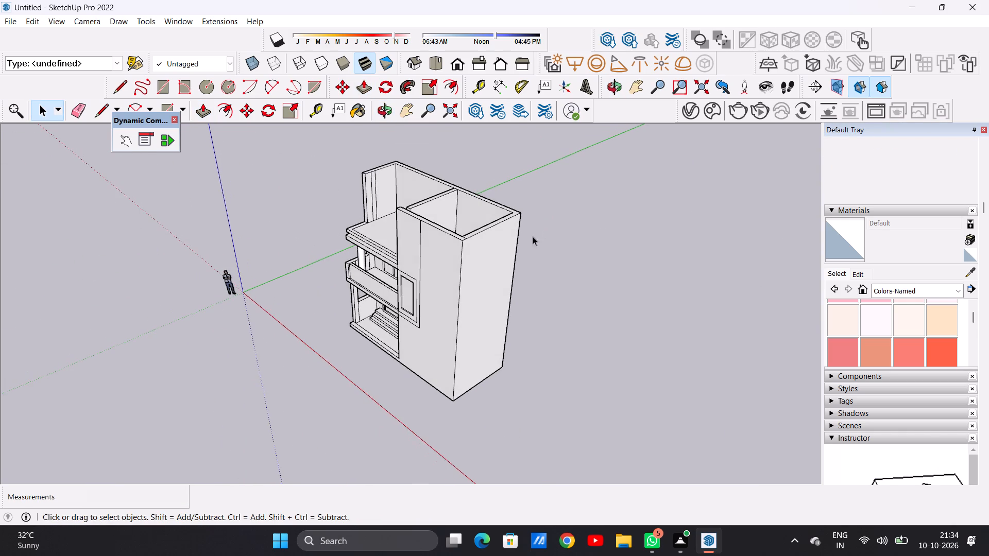
{"action": "scroll", "coordinate": [520, 240], "scroll_direction": "down", "scroll_amount": 3}
{"action": "middle_click_drag", "start_coordinate": [420, 314], "coordinate": [695, 187]}
{"action": "middle_click_drag", "start_coordinate": [507, 226], "coordinate": [488, 233]}
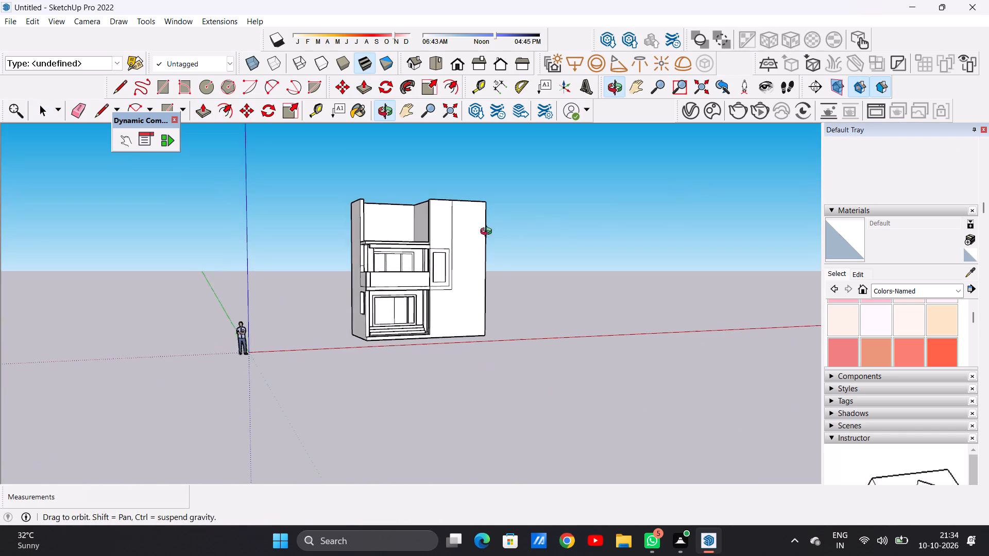
{"action": "middle_click_drag", "start_coordinate": [488, 233], "coordinate": [336, 260]}
{"action": "scroll", "coordinate": [478, 214], "scroll_direction": "up", "scroll_amount": 7}
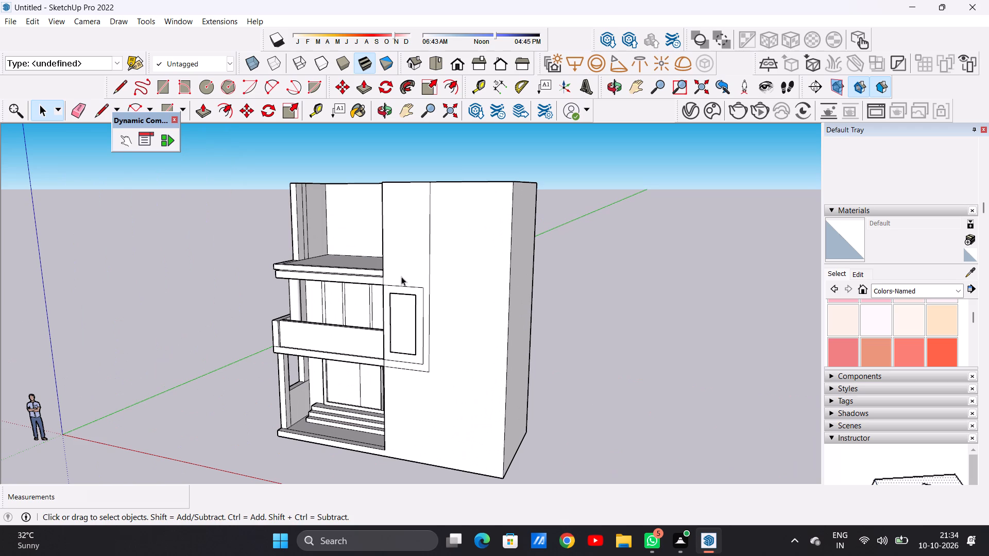
{"action": "middle_click_drag", "start_coordinate": [436, 288], "coordinate": [470, 332]}
{"action": "scroll", "coordinate": [439, 313], "scroll_direction": "up", "scroll_amount": 4}
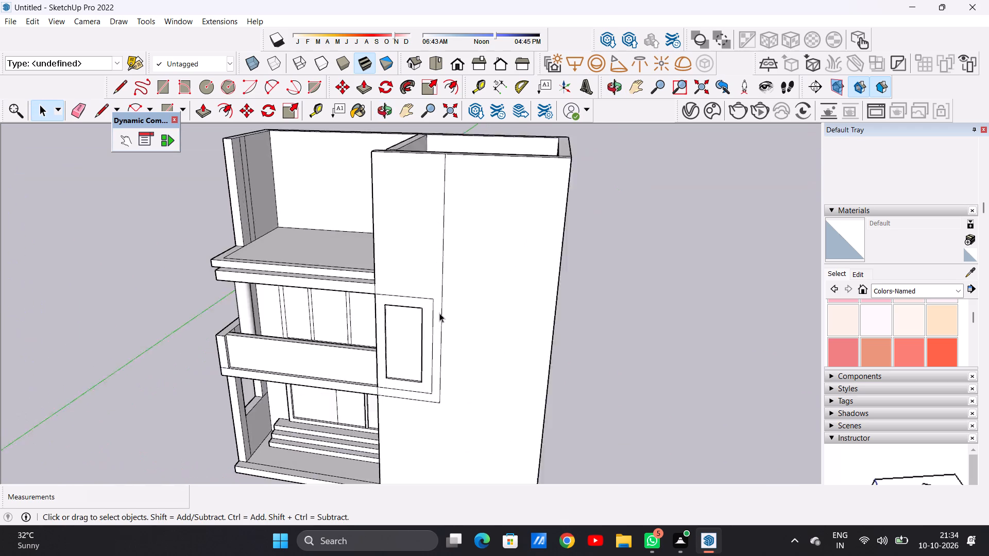
{"action": "scroll", "coordinate": [439, 313], "scroll_direction": "up", "scroll_amount": 1}
{"action": "middle_click_drag", "start_coordinate": [376, 300], "coordinate": [509, 292]}
{"action": "scroll", "coordinate": [446, 281], "scroll_direction": "up", "scroll_amount": 7}
{"action": "key", "text": "l"}
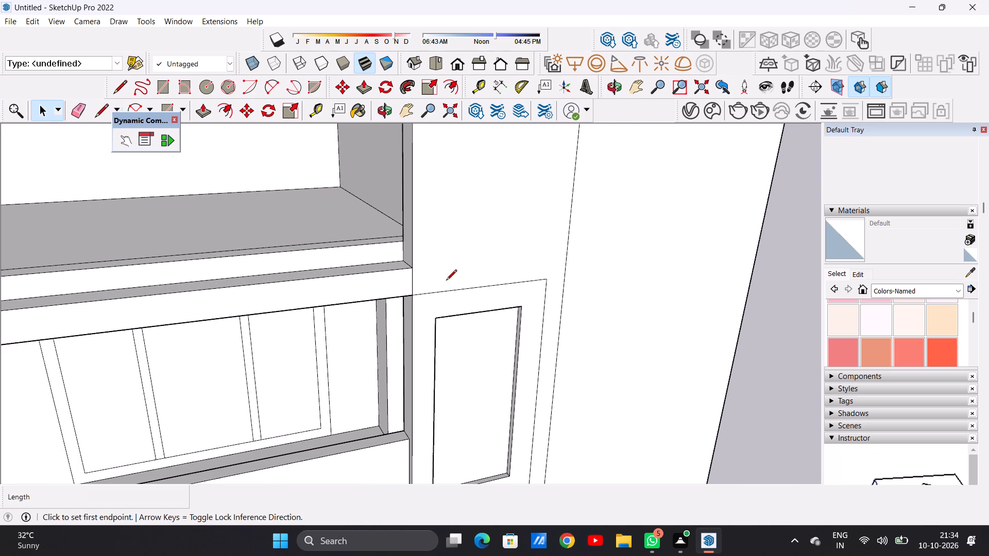
{"action": "left_click", "coordinate": [413, 272]}
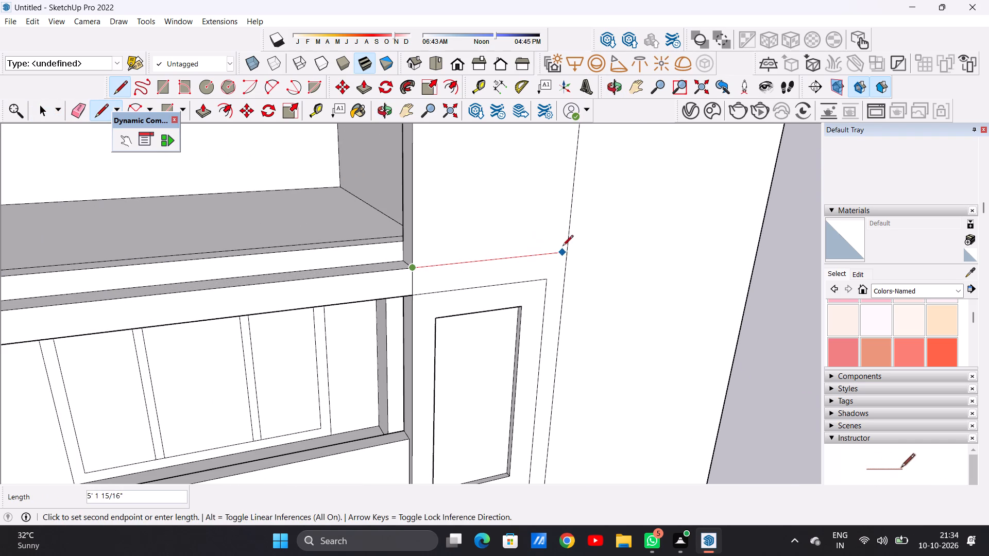
{"action": "left_click", "coordinate": [570, 250]}
{"action": "key", "text": "space"}
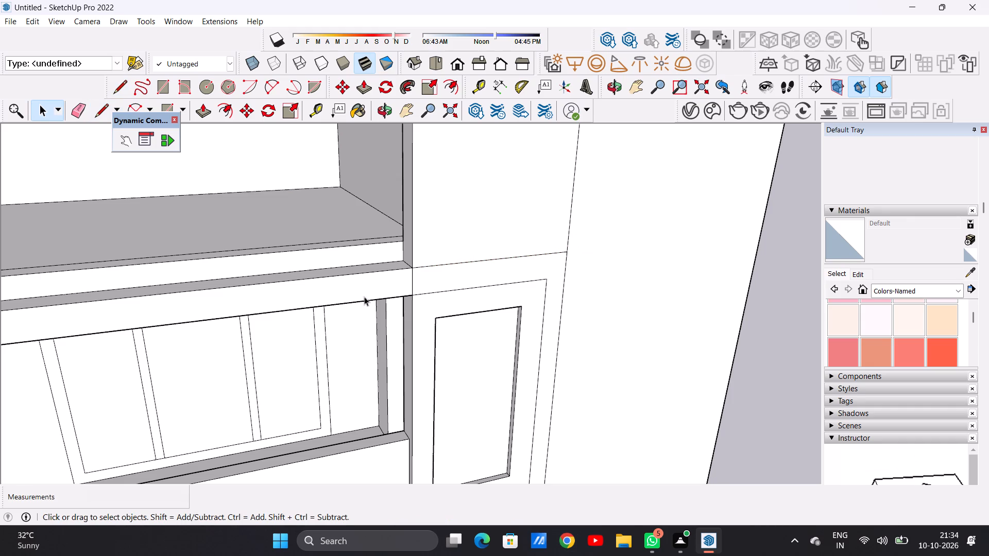
Examine the front facade around the window frame, the new horizontal line and the vertical line above it.
{"action": "scroll", "coordinate": [283, 306], "scroll_direction": "down", "scroll_amount": 5}
{"action": "scroll", "coordinate": [278, 304], "scroll_direction": "up", "scroll_amount": 1}
{"action": "scroll", "coordinate": [277, 304], "scroll_direction": "down", "scroll_amount": 5}
{"action": "middle_click_drag", "start_coordinate": [422, 318], "coordinate": [384, 303]}
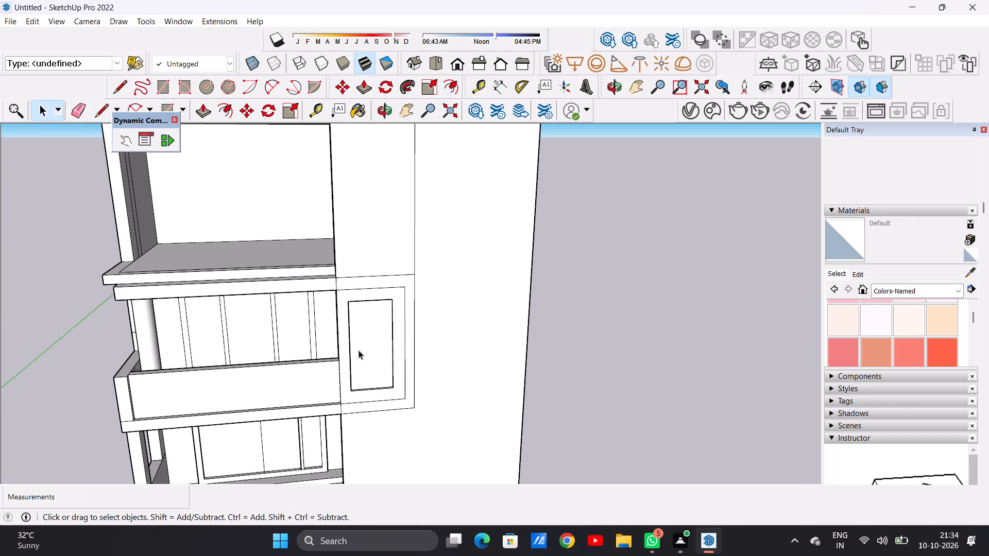
{"action": "scroll", "coordinate": [359, 366], "scroll_direction": "down", "scroll_amount": 10}
{"action": "scroll", "coordinate": [388, 314], "scroll_direction": "down", "scroll_amount": 1}
{"action": "scroll", "coordinate": [386, 312], "scroll_direction": "up", "scroll_amount": 6}
{"action": "middle_click_drag", "start_coordinate": [378, 357], "coordinate": [349, 287]}
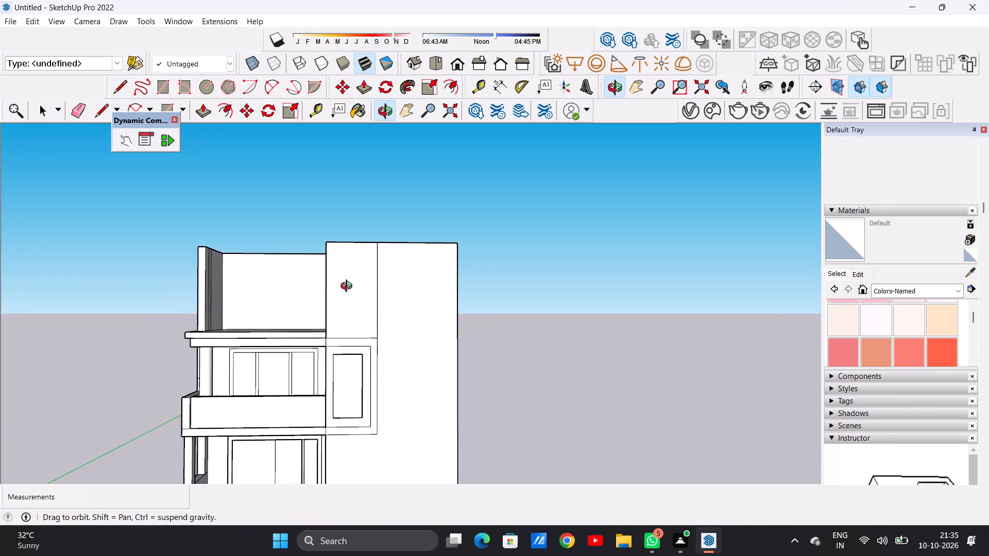
{"action": "middle_click_drag", "start_coordinate": [349, 287], "coordinate": [342, 323]}
{"action": "scroll", "coordinate": [351, 368], "scroll_direction": "up", "scroll_amount": 6}
{"action": "scroll", "coordinate": [355, 392], "scroll_direction": "down", "scroll_amount": 1}
{"action": "scroll", "coordinate": [355, 392], "scroll_direction": "up", "scroll_amount": 1}
{"action": "scroll", "coordinate": [355, 392], "scroll_direction": "down", "scroll_amount": 5}
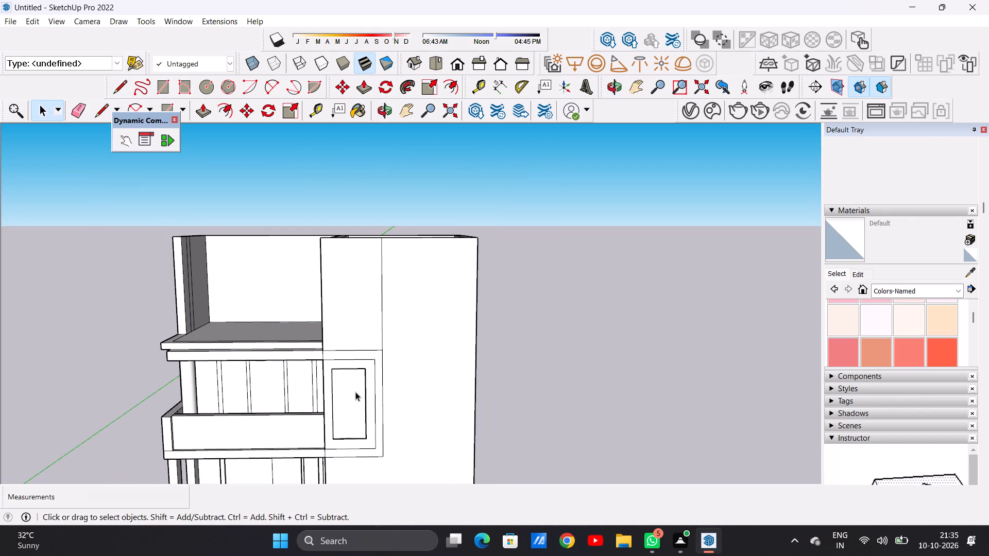
{"action": "middle_click_drag", "start_coordinate": [380, 278], "coordinate": [374, 292]}
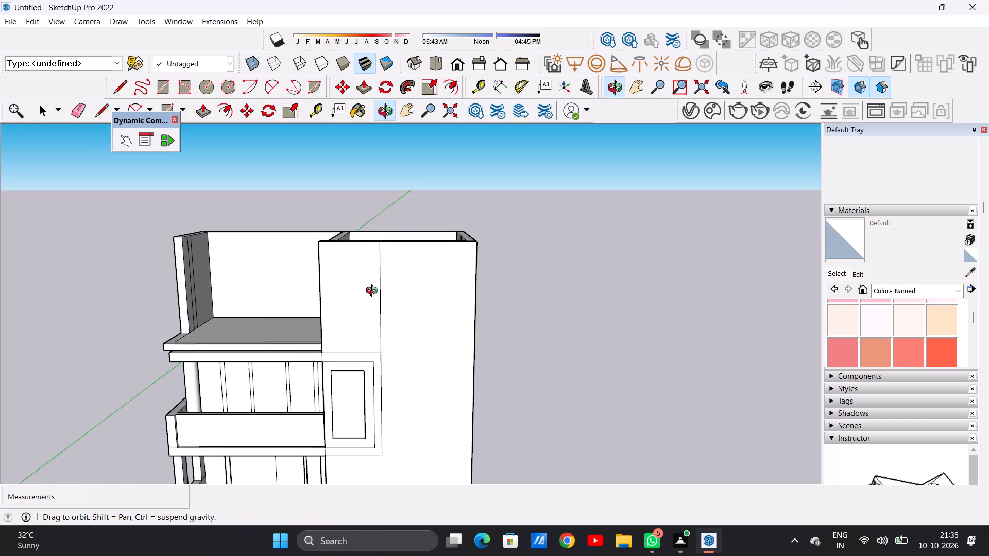
{"action": "middle_click_drag", "start_coordinate": [374, 292], "coordinate": [376, 285]}
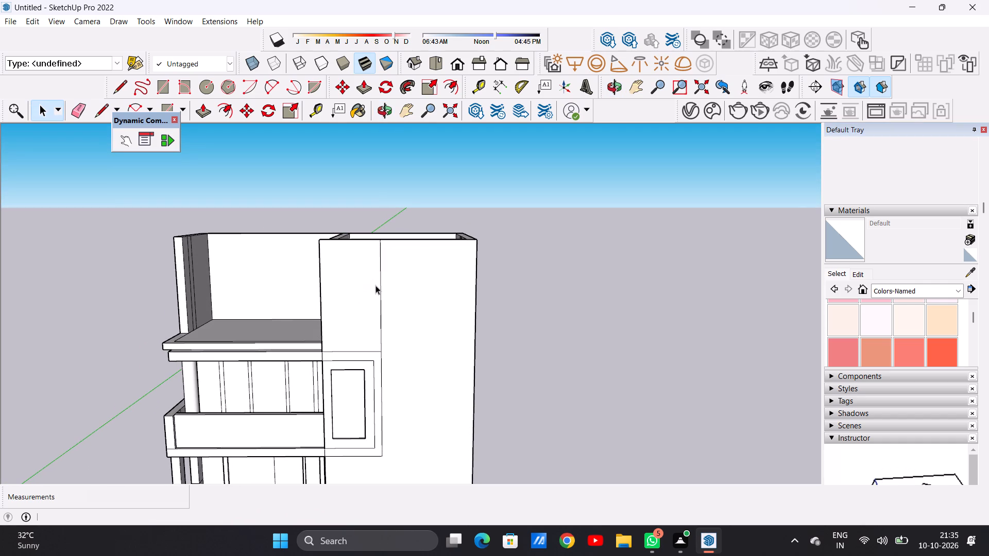
{"action": "middle_click_drag", "start_coordinate": [378, 287], "coordinate": [376, 270]}
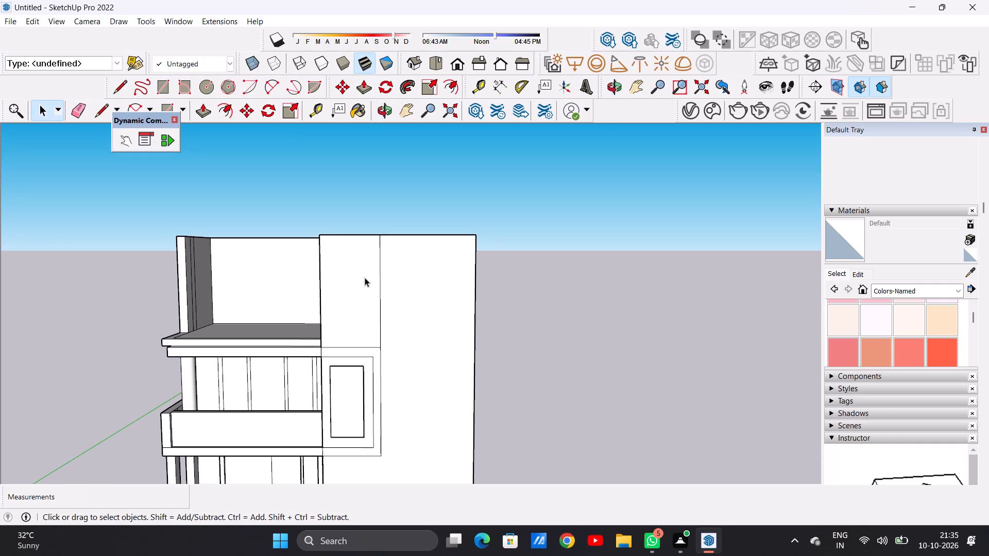
Erase the vertical line on the raised front wall above the window frame's top line.
{"action": "scroll", "coordinate": [389, 326], "scroll_direction": "up", "scroll_amount": 1}
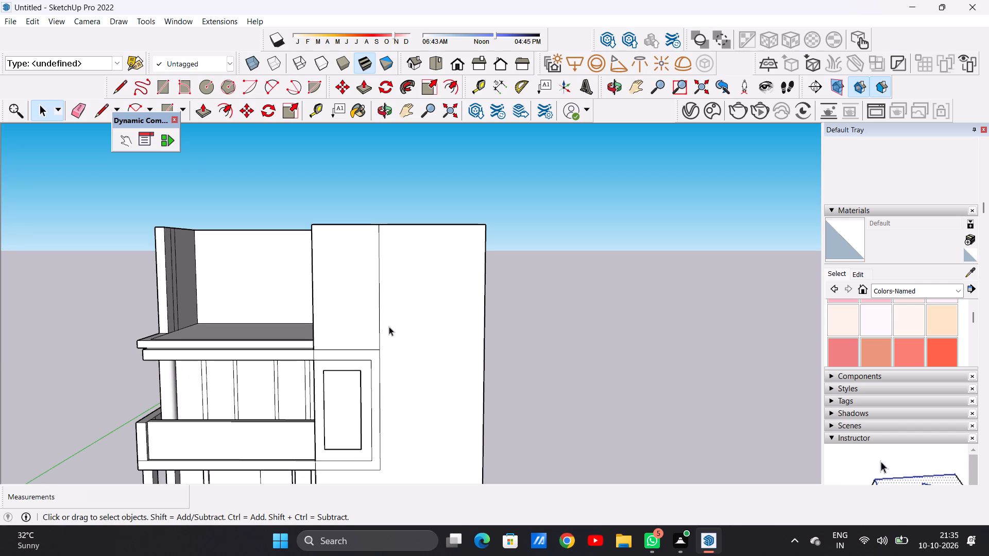
{"action": "key", "text": "e"}
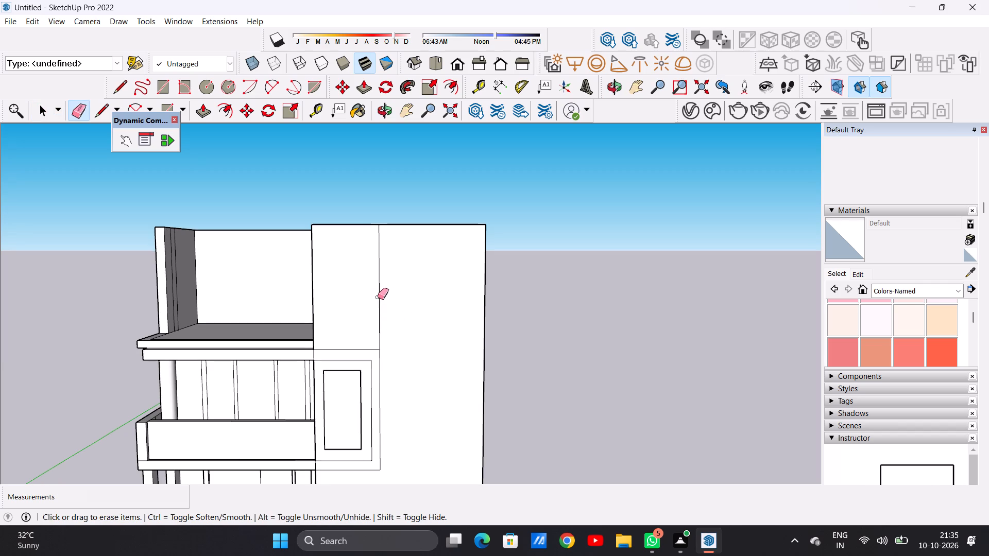
{"action": "left_click", "coordinate": [378, 297]}
{"action": "left_click_drag", "start_coordinate": [388, 298], "coordinate": [373, 300]}
{"action": "key", "text": "space"}
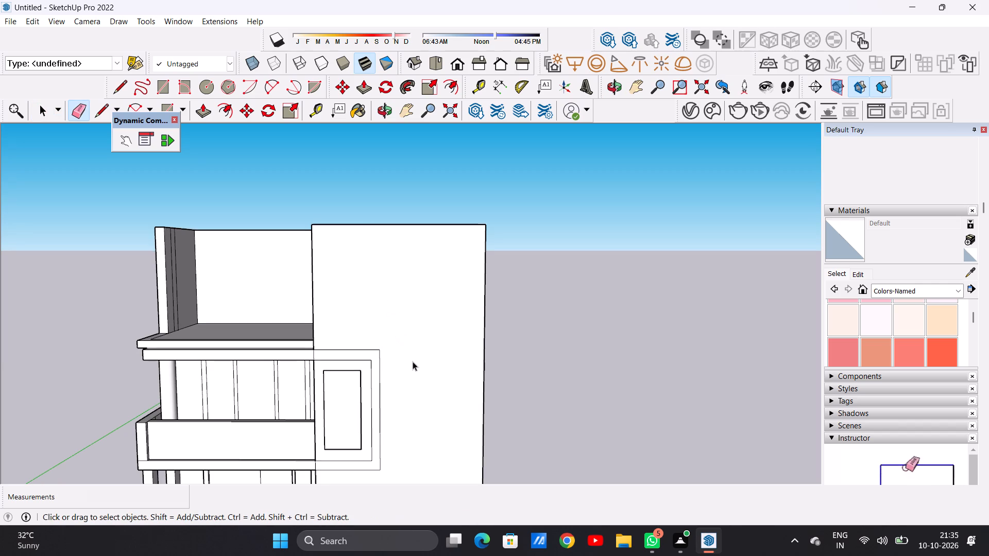
Examine the house from the front and side, checking the raised front wall, window frame and balcony levels.
{"action": "scroll", "coordinate": [380, 382], "scroll_direction": "down", "scroll_amount": 4}
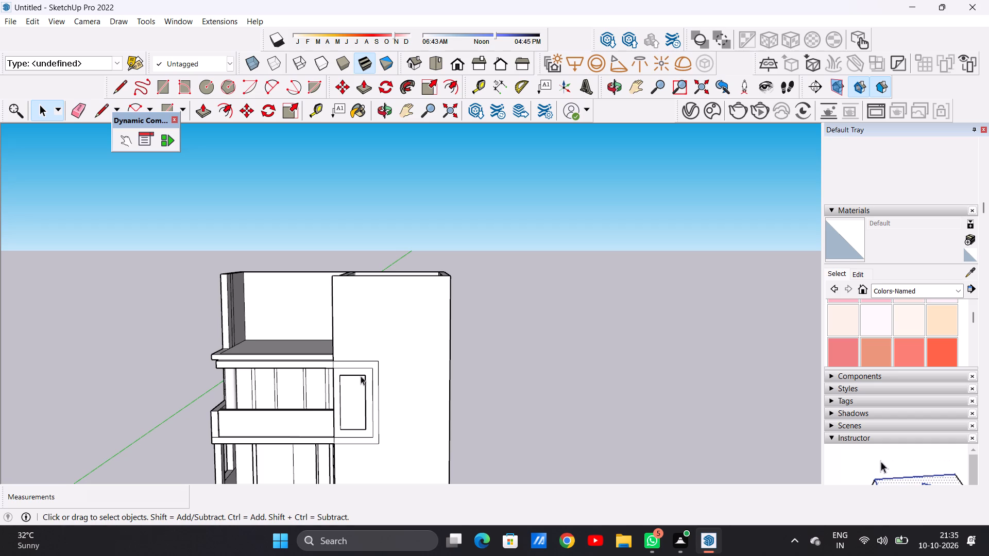
{"action": "scroll", "coordinate": [355, 377], "scroll_direction": "up", "scroll_amount": 6}
{"action": "scroll", "coordinate": [371, 355], "scroll_direction": "down", "scroll_amount": 6}
{"action": "middle_click_drag", "start_coordinate": [423, 371], "coordinate": [241, 383]}
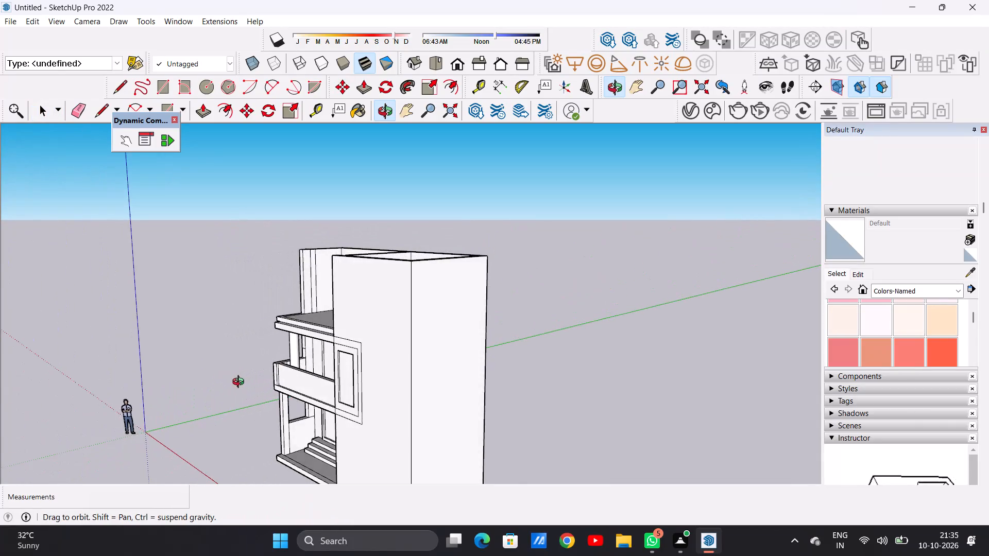
{"action": "middle_click_drag", "start_coordinate": [241, 383], "coordinate": [425, 388]}
{"action": "middle_click_drag", "start_coordinate": [425, 388], "coordinate": [454, 379]}
{"action": "scroll", "coordinate": [431, 388], "scroll_direction": "down", "scroll_amount": 12}
{"action": "middle_click_drag", "start_coordinate": [404, 409], "coordinate": [400, 406]}
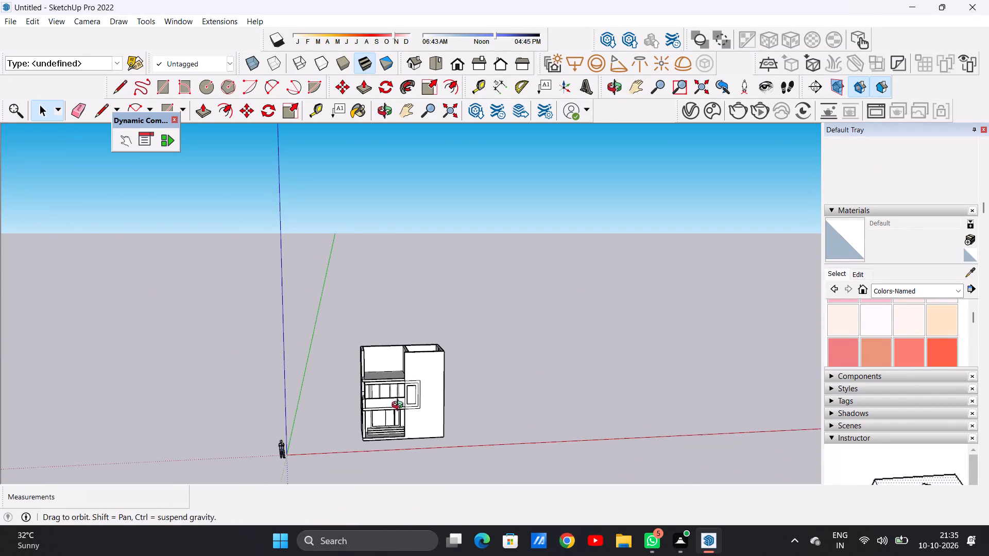
{"action": "middle_click_drag", "start_coordinate": [400, 406], "coordinate": [388, 390]}
{"action": "scroll", "coordinate": [399, 422], "scroll_direction": "up", "scroll_amount": 12}
{"action": "scroll", "coordinate": [394, 422], "scroll_direction": "down", "scroll_amount": 1}
{"action": "scroll", "coordinate": [394, 422], "scroll_direction": "up", "scroll_amount": 3}
{"action": "middle_click_drag", "start_coordinate": [387, 420], "coordinate": [249, 407]}
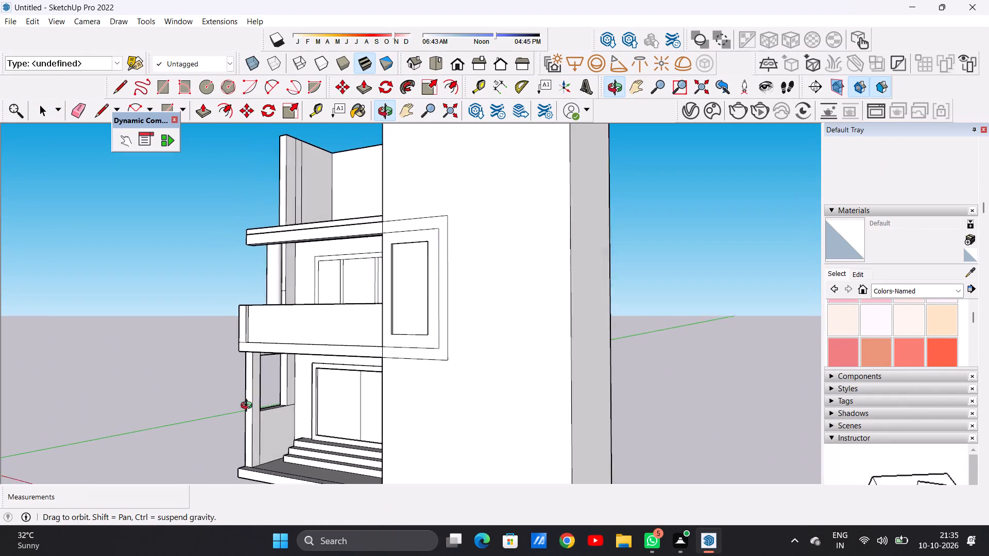
{"action": "middle_click_drag", "start_coordinate": [249, 407], "coordinate": [372, 422]}
{"action": "scroll", "coordinate": [329, 446], "scroll_direction": "down", "scroll_amount": 7}
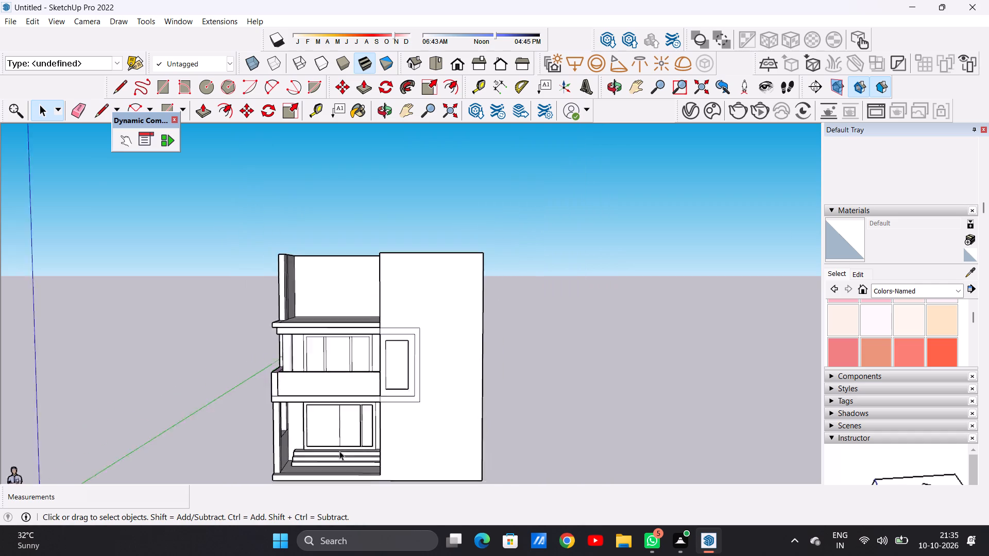
{"action": "scroll", "coordinate": [339, 451], "scroll_direction": "down", "scroll_amount": 2}
{"action": "scroll", "coordinate": [388, 344], "scroll_direction": "up", "scroll_amount": 2}
{"action": "scroll", "coordinate": [388, 344], "scroll_direction": "down", "scroll_amount": 1}
{"action": "scroll", "coordinate": [388, 344], "scroll_direction": "up", "scroll_amount": 4}
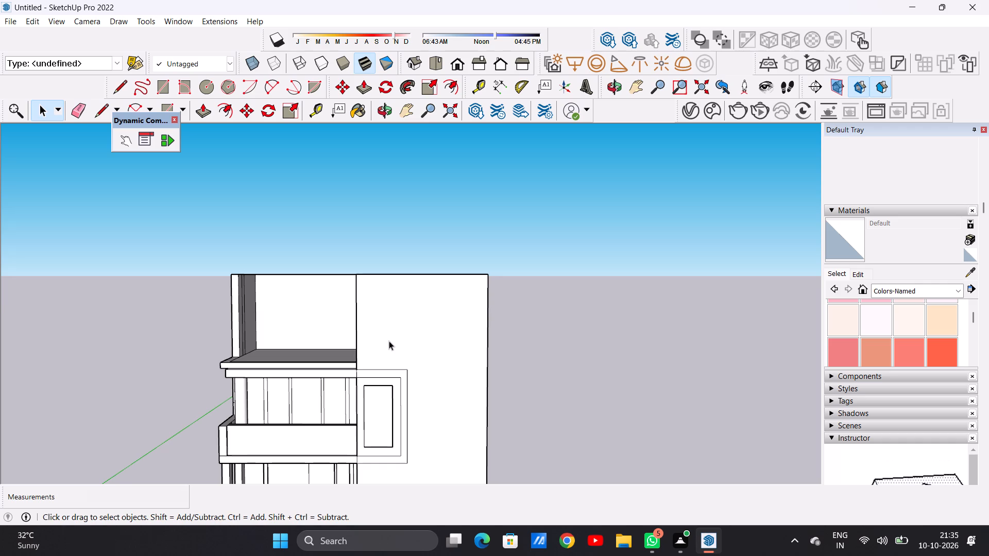
{"action": "scroll", "coordinate": [356, 346], "scroll_direction": "down", "scroll_amount": 3}
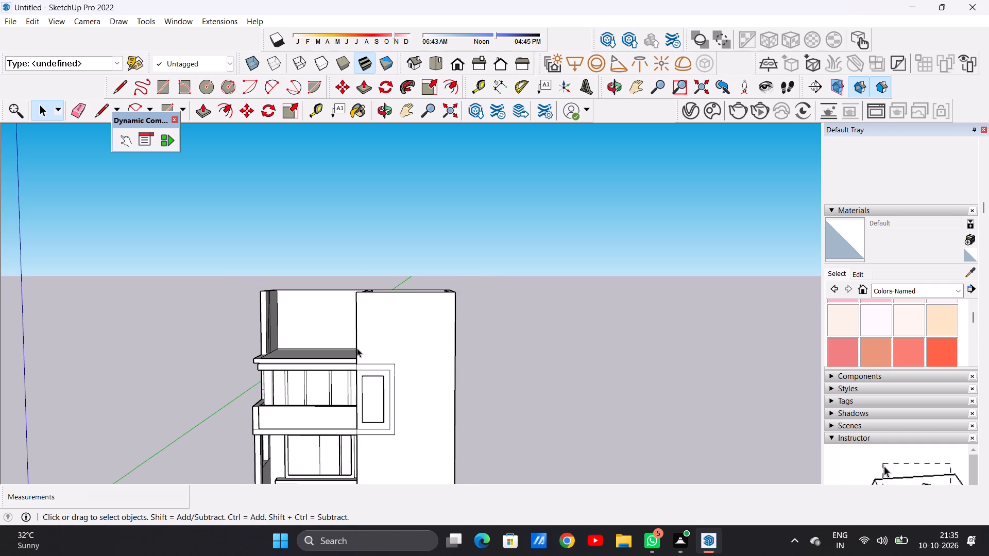
Draw a line about 9 3/4" long across the rear wall's top face, from the partition wall's corner to the outer edge.
{"action": "middle_click_drag", "start_coordinate": [317, 335], "coordinate": [300, 444]}
{"action": "scroll", "coordinate": [313, 348], "scroll_direction": "up", "scroll_amount": 1}
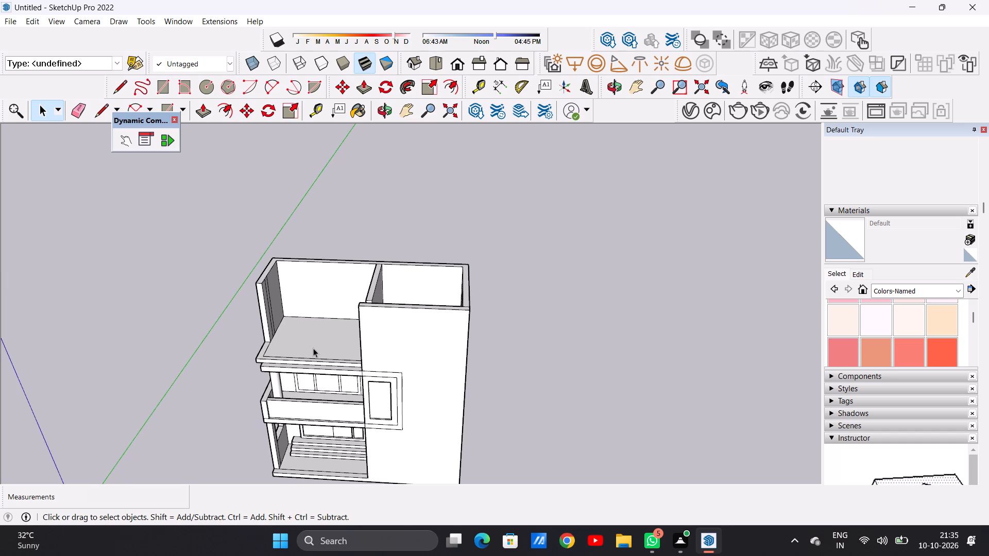
{"action": "scroll", "coordinate": [301, 337], "scroll_direction": "up", "scroll_amount": 4}
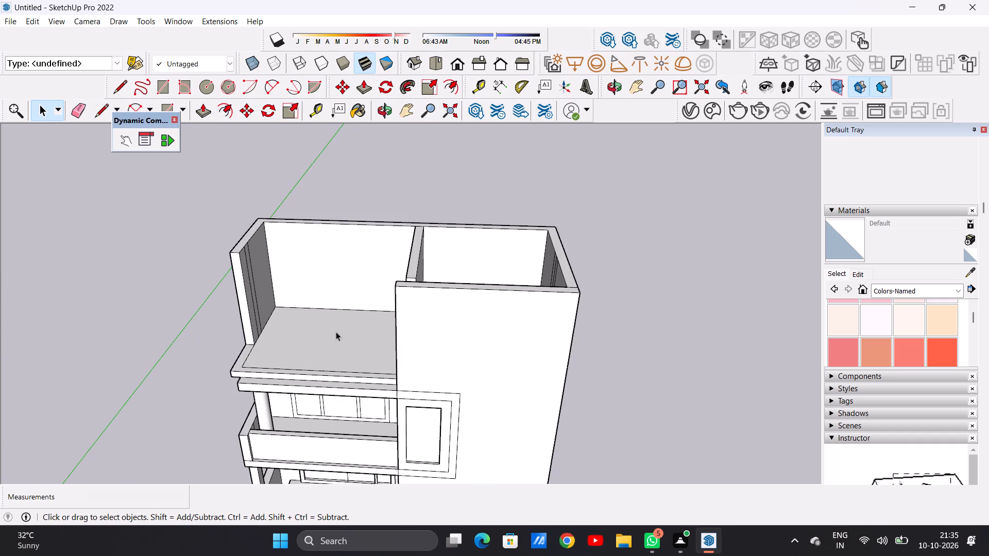
{"action": "scroll", "coordinate": [348, 330], "scroll_direction": "down", "scroll_amount": 11}
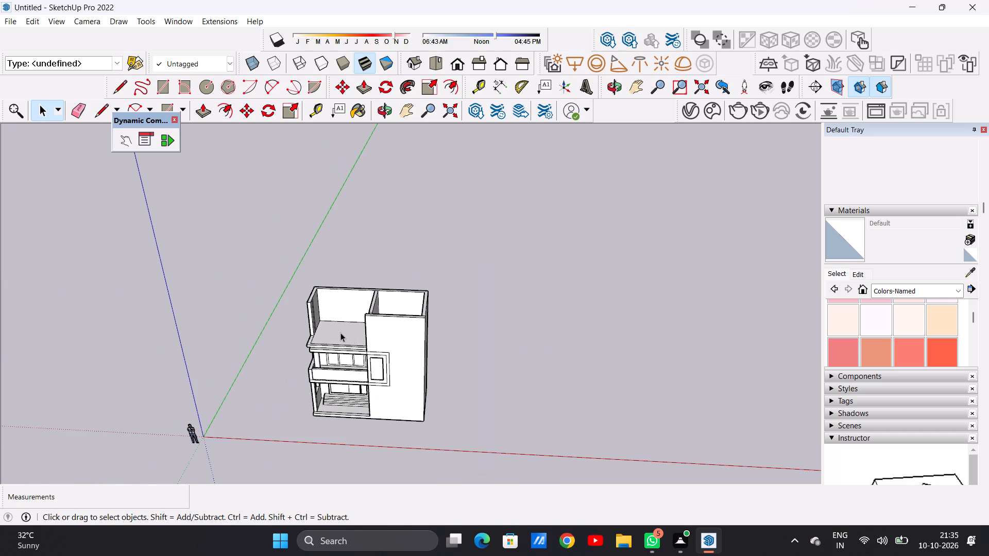
{"action": "middle_click_drag", "start_coordinate": [314, 333], "coordinate": [445, 344]}
{"action": "scroll", "coordinate": [361, 333], "scroll_direction": "up", "scroll_amount": 2}
{"action": "scroll", "coordinate": [361, 333], "scroll_direction": "down", "scroll_amount": 1}
{"action": "scroll", "coordinate": [361, 333], "scroll_direction": "up", "scroll_amount": 4}
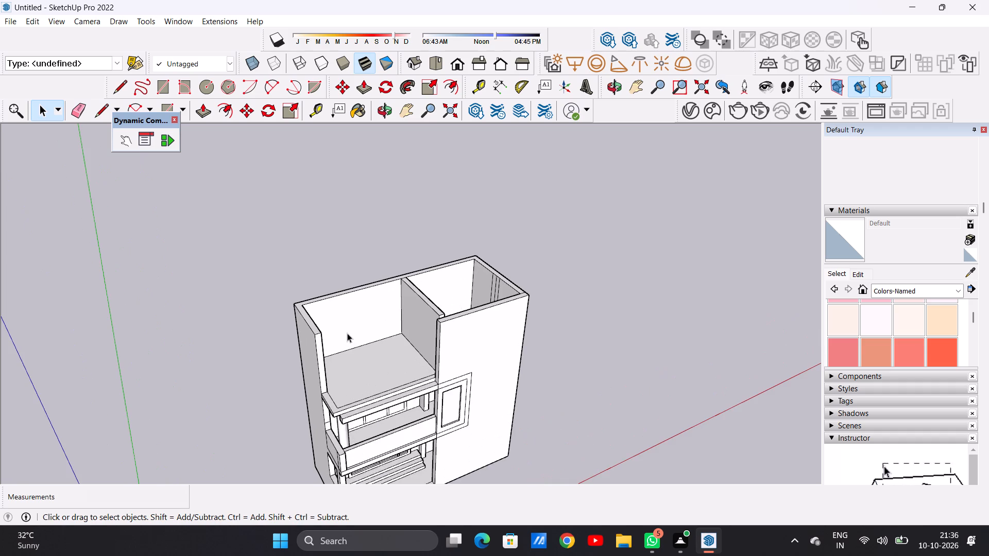
{"action": "middle_click_drag", "start_coordinate": [415, 287], "coordinate": [504, 350]}
{"action": "scroll", "coordinate": [423, 304], "scroll_direction": "up", "scroll_amount": 2}
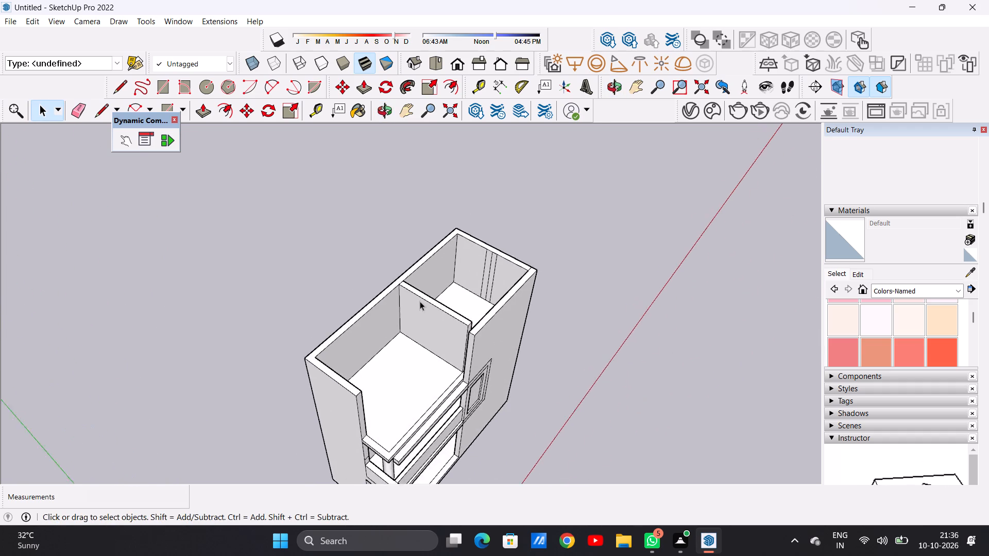
{"action": "scroll", "coordinate": [420, 301], "scroll_direction": "up", "scroll_amount": 7}
{"action": "key", "text": "l"}
{"action": "scroll", "coordinate": [383, 262], "scroll_direction": "up", "scroll_amount": 5}
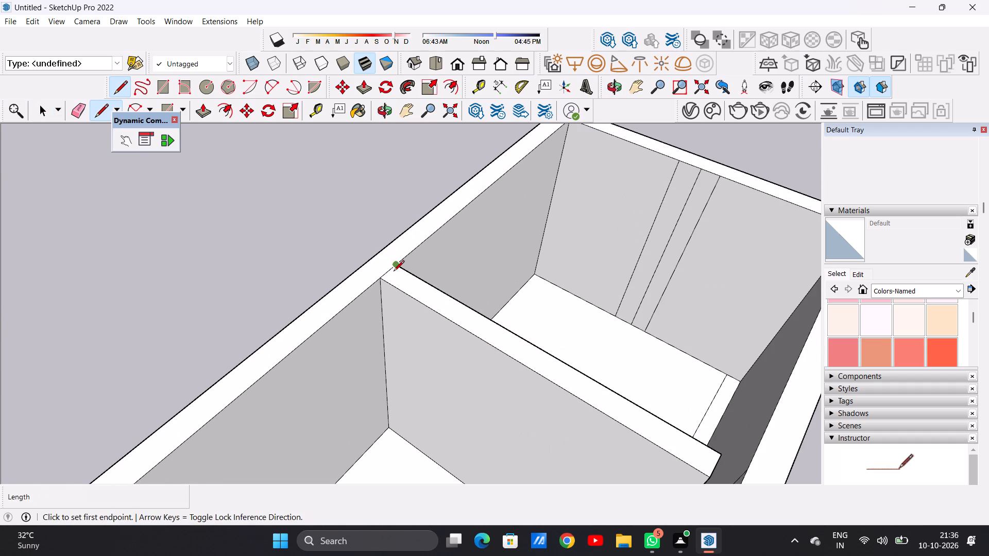
{"action": "left_click", "coordinate": [381, 279]}
{"action": "left_click", "coordinate": [362, 266]}
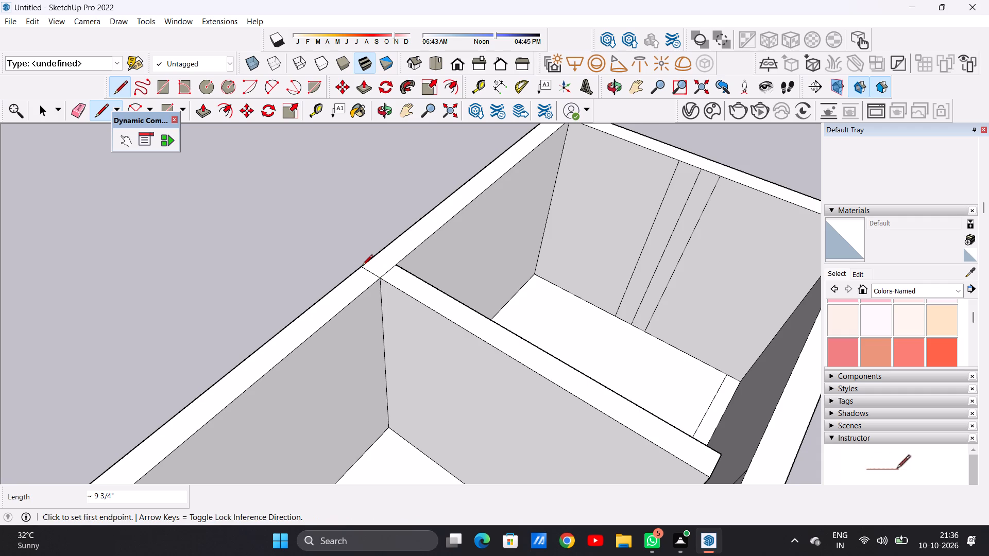
{"action": "key", "text": "space"}
Push/Pull the top face of the rear and side walls around the open terrace down about 5'.
{"action": "type", "text": "P"}
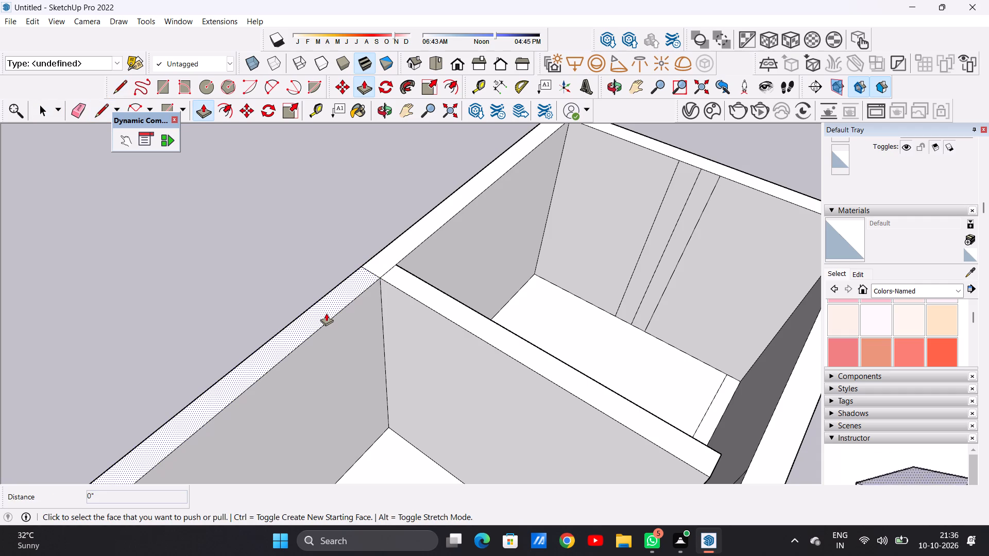
{"action": "left_click", "coordinate": [311, 313]}
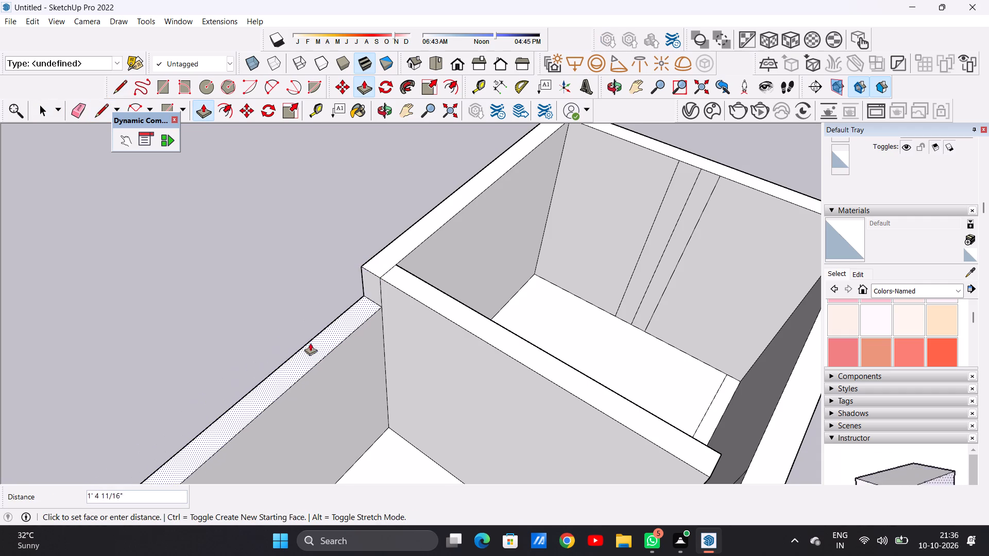
{"action": "scroll", "coordinate": [306, 338], "scroll_direction": "down", "scroll_amount": 13}
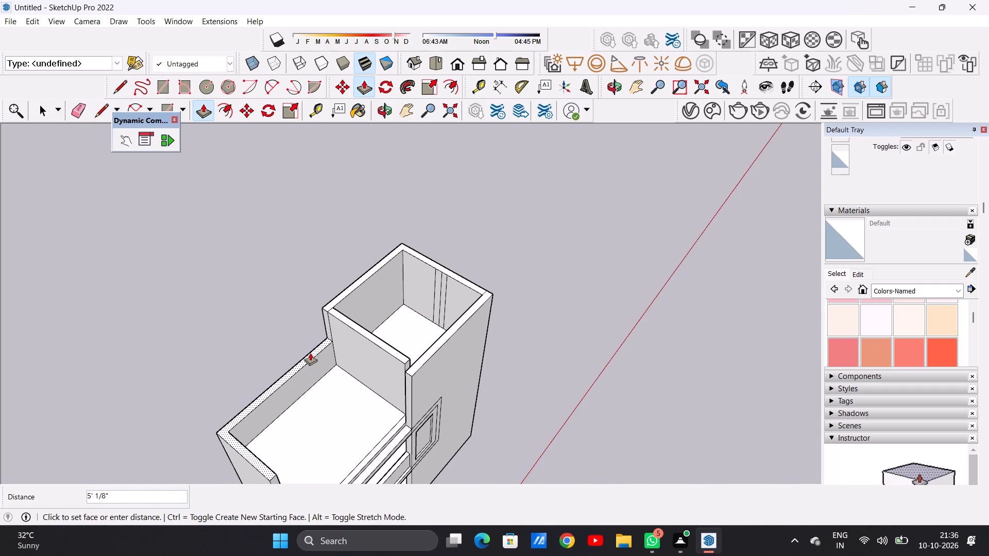
{"action": "left_click", "coordinate": [310, 353]}
{"action": "key", "text": "space"}
Push/Pull the end face of the upper partition wall about 7 1/2" to meet the front wall's inner face.
{"action": "middle_click_drag", "start_coordinate": [334, 411], "coordinate": [265, 332]}
{"action": "scroll", "coordinate": [218, 370], "scroll_direction": "down", "scroll_amount": 6}
{"action": "middle_click_drag", "start_coordinate": [287, 385], "coordinate": [172, 307]}
{"action": "scroll", "coordinate": [211, 349], "scroll_direction": "up", "scroll_amount": 6}
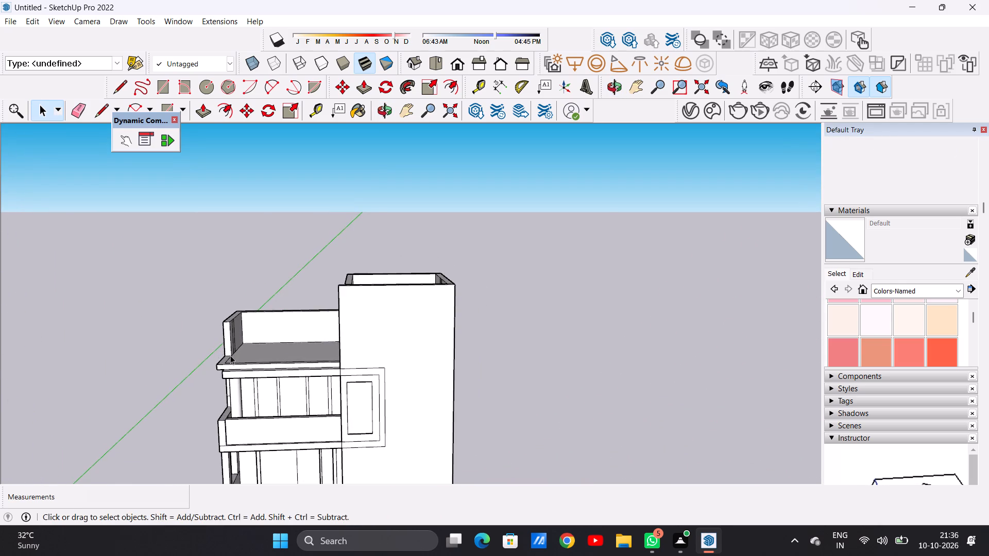
{"action": "middle_click_drag", "start_coordinate": [230, 355], "coordinate": [521, 476]}
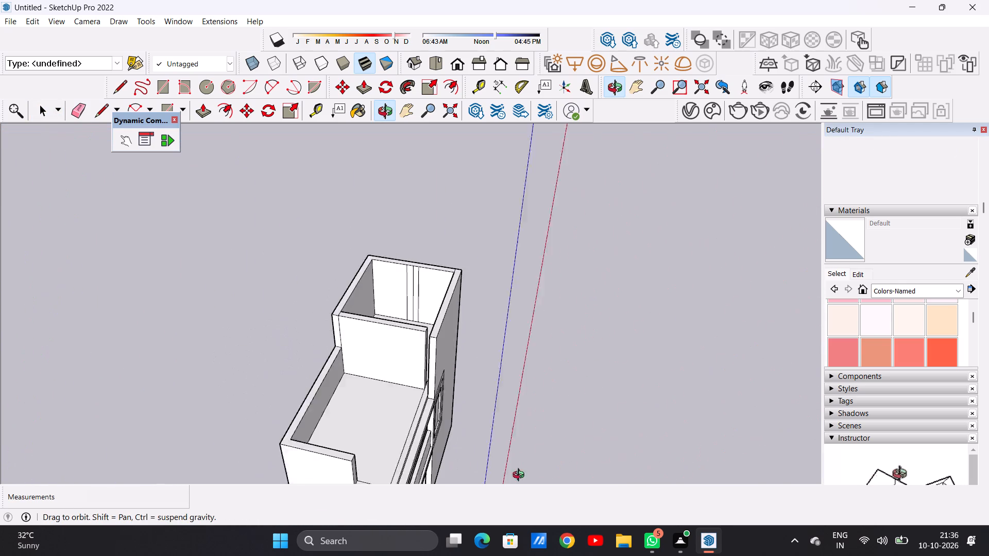
{"action": "middle_click_drag", "start_coordinate": [521, 476], "coordinate": [534, 478]}
{"action": "scroll", "coordinate": [437, 353], "scroll_direction": "up", "scroll_amount": 7}
{"action": "middle_click_drag", "start_coordinate": [420, 356], "coordinate": [450, 401]}
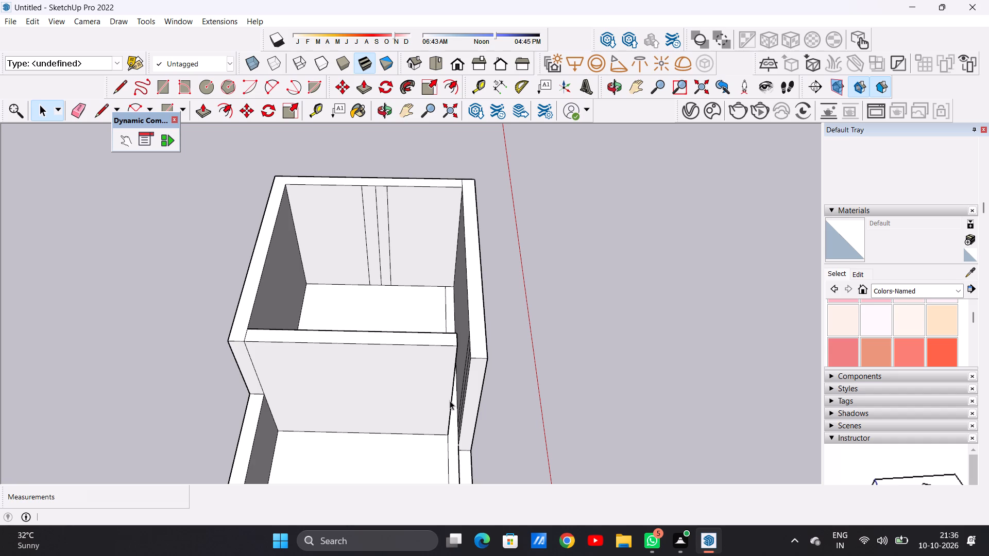
{"action": "scroll", "coordinate": [456, 405], "scroll_direction": "up", "scroll_amount": 2}
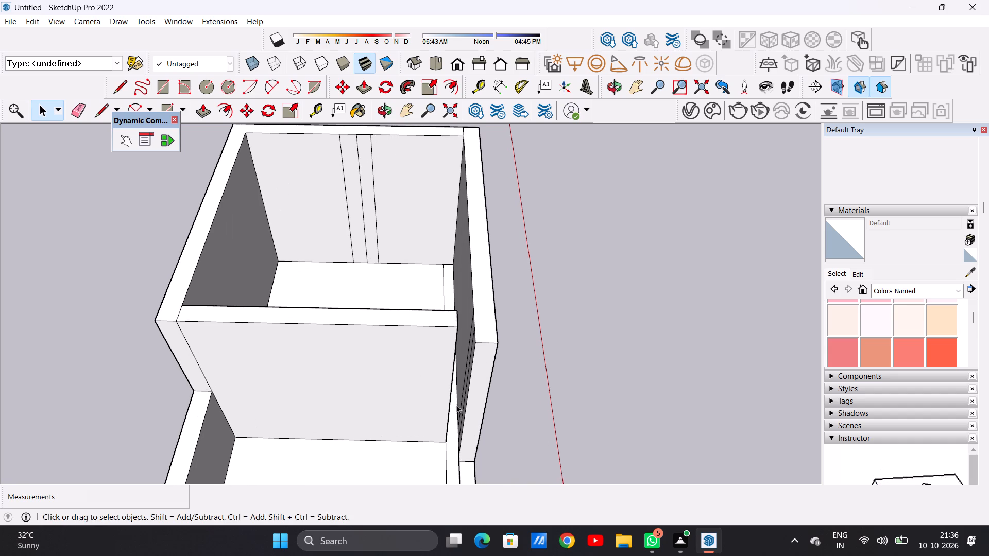
{"action": "key", "text": "p"}
{"action": "middle_click_drag", "start_coordinate": [449, 394], "coordinate": [395, 354]}
{"action": "scroll", "coordinate": [423, 273], "scroll_direction": "up", "scroll_amount": 4}
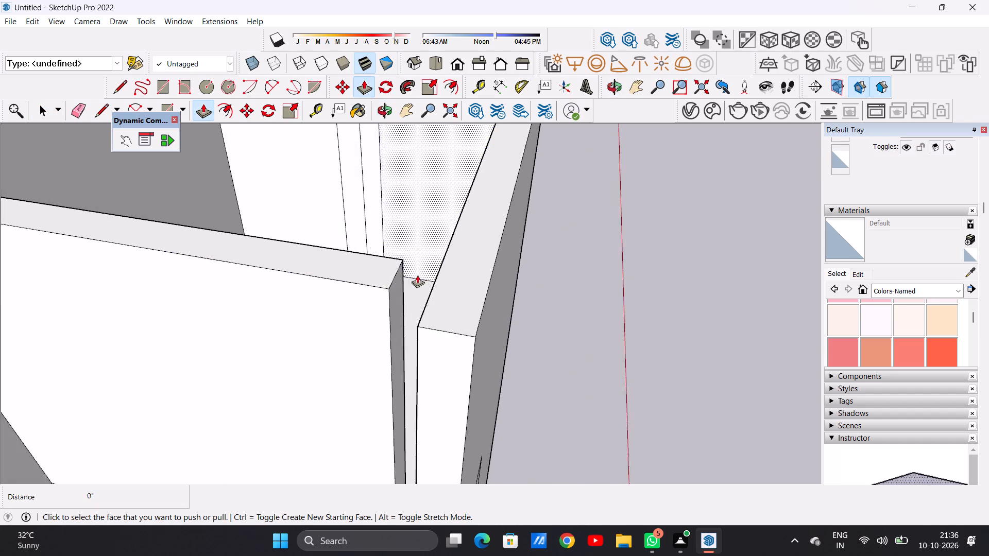
{"action": "scroll", "coordinate": [417, 275], "scroll_direction": "up", "scroll_amount": 4}
{"action": "left_click", "coordinate": [335, 336]}
{"action": "scroll", "coordinate": [418, 341], "scroll_direction": "down", "scroll_amount": 15}
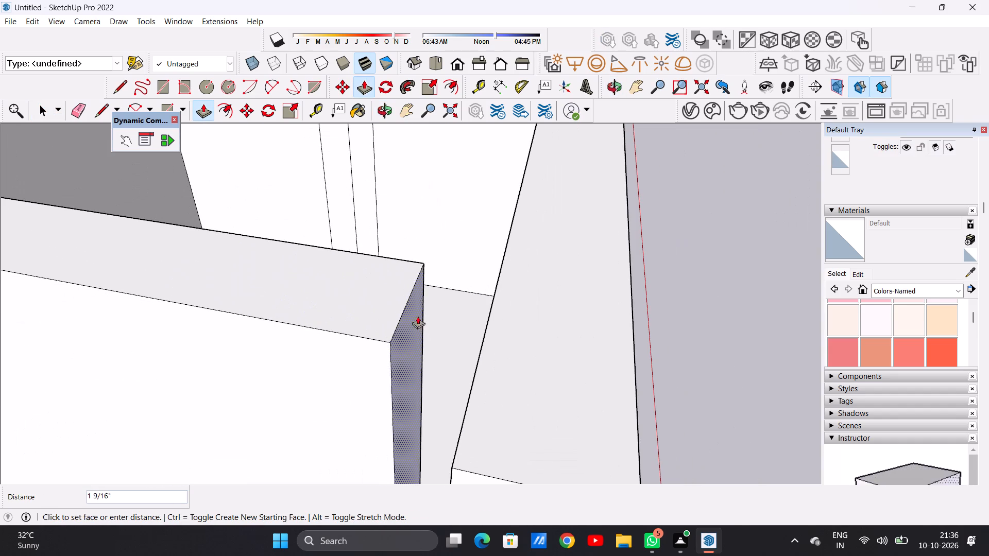
{"action": "left_click", "coordinate": [476, 355]}
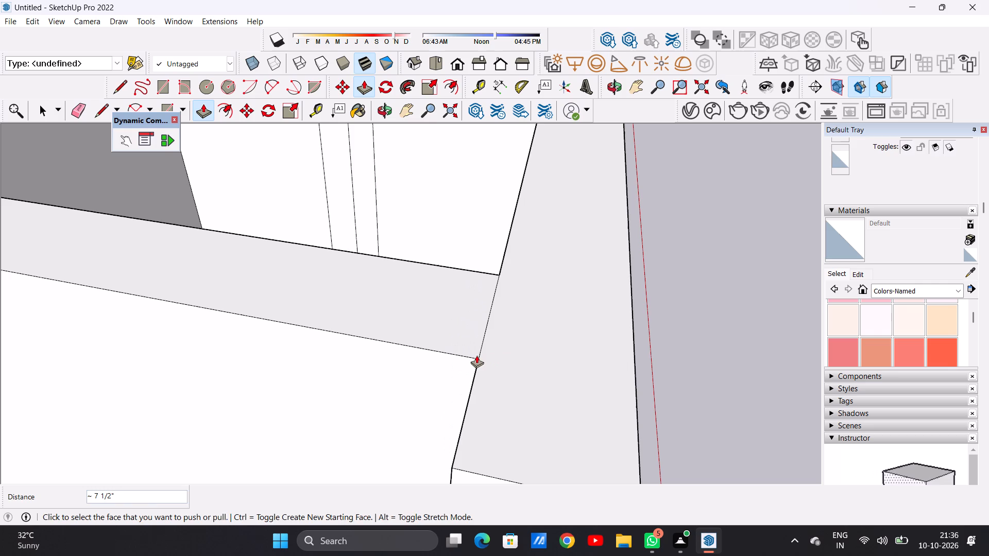
{"action": "key", "text": "space"}
Erase the vertical lines on the inner face of the upper room's side wall.
{"action": "scroll", "coordinate": [440, 371], "scroll_direction": "down", "scroll_amount": 20}
{"action": "scroll", "coordinate": [440, 371], "scroll_direction": "down", "scroll_amount": 8}
{"action": "scroll", "coordinate": [376, 335], "scroll_direction": "up", "scroll_amount": 1}
{"action": "scroll", "coordinate": [376, 335], "scroll_direction": "down", "scroll_amount": 8}
{"action": "middle_click_drag", "start_coordinate": [429, 345], "coordinate": [217, 351]}
{"action": "scroll", "coordinate": [400, 278], "scroll_direction": "up", "scroll_amount": 8}
{"action": "middle_click_drag", "start_coordinate": [403, 319], "coordinate": [412, 334]}
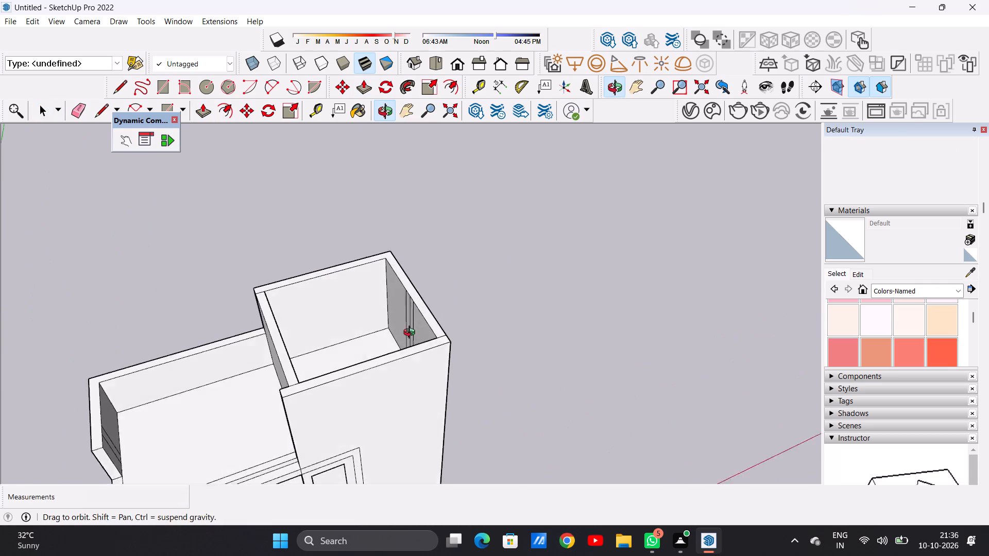
{"action": "middle_click_drag", "start_coordinate": [412, 334], "coordinate": [430, 363]}
{"action": "scroll", "coordinate": [414, 345], "scroll_direction": "up", "scroll_amount": 6}
{"action": "key", "text": "e"}
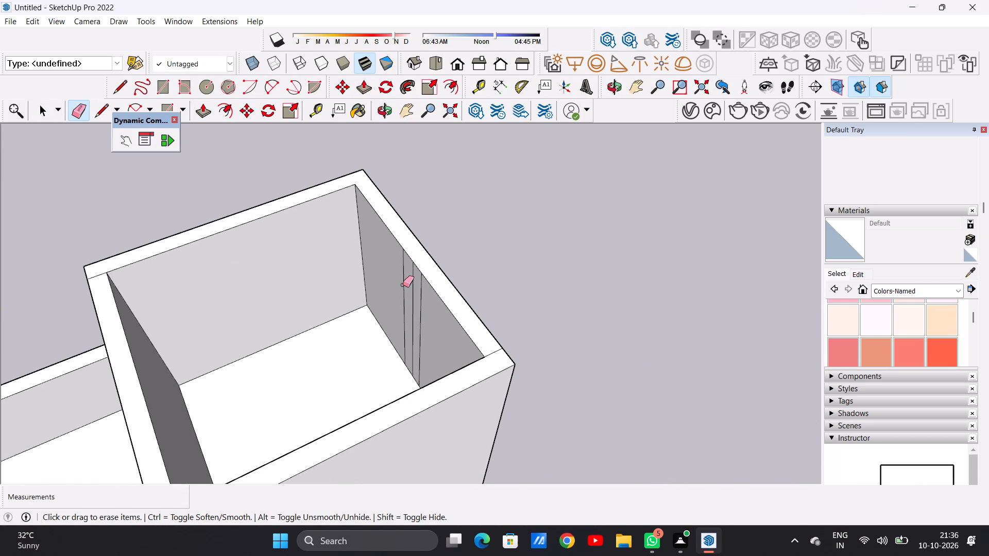
{"action": "left_click_drag", "start_coordinate": [401, 280], "coordinate": [423, 312]}
{"action": "key", "text": "space"}
Examine the upper room, the lowered terrace walls and the whole house from the front, side, rear and above.
{"action": "scroll", "coordinate": [382, 352], "scroll_direction": "down", "scroll_amount": 6}
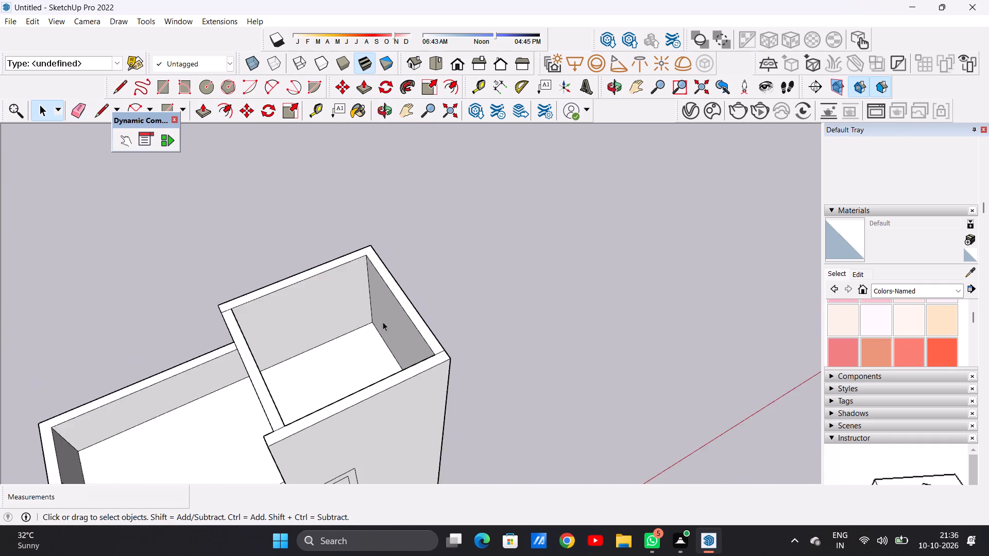
{"action": "scroll", "coordinate": [383, 322], "scroll_direction": "down", "scroll_amount": 6}
{"action": "middle_click_drag", "start_coordinate": [400, 350], "coordinate": [362, 280]}
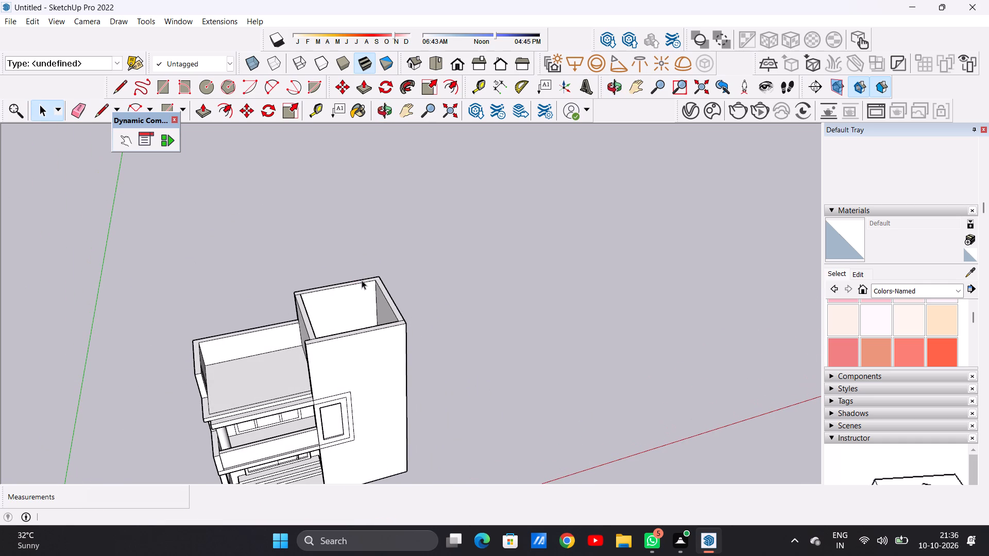
{"action": "scroll", "coordinate": [303, 336], "scroll_direction": "up", "scroll_amount": 6}
{"action": "middle_click_drag", "start_coordinate": [332, 323], "coordinate": [438, 253]}
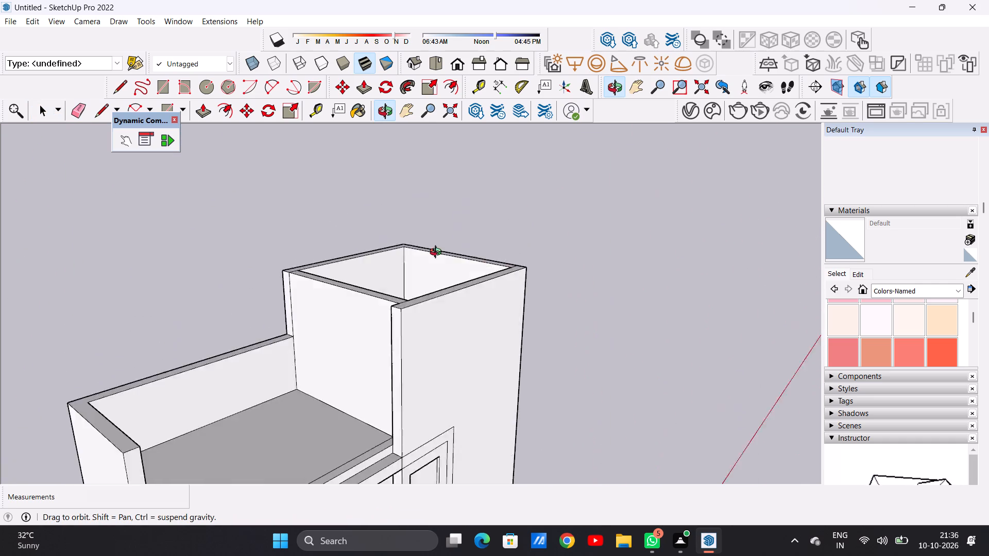
{"action": "middle_click_drag", "start_coordinate": [438, 253], "coordinate": [373, 205]}
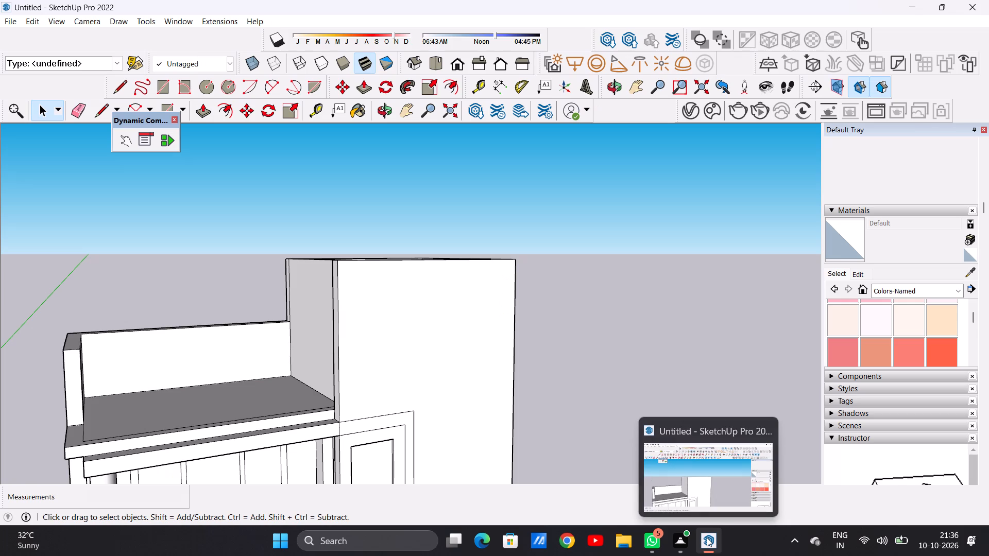
{"action": "left_click", "coordinate": [688, 484]}
{"action": "scroll", "coordinate": [565, 384], "scroll_direction": "down", "scroll_amount": 10}
{"action": "middle_click_drag", "start_coordinate": [582, 369], "coordinate": [551, 375]}
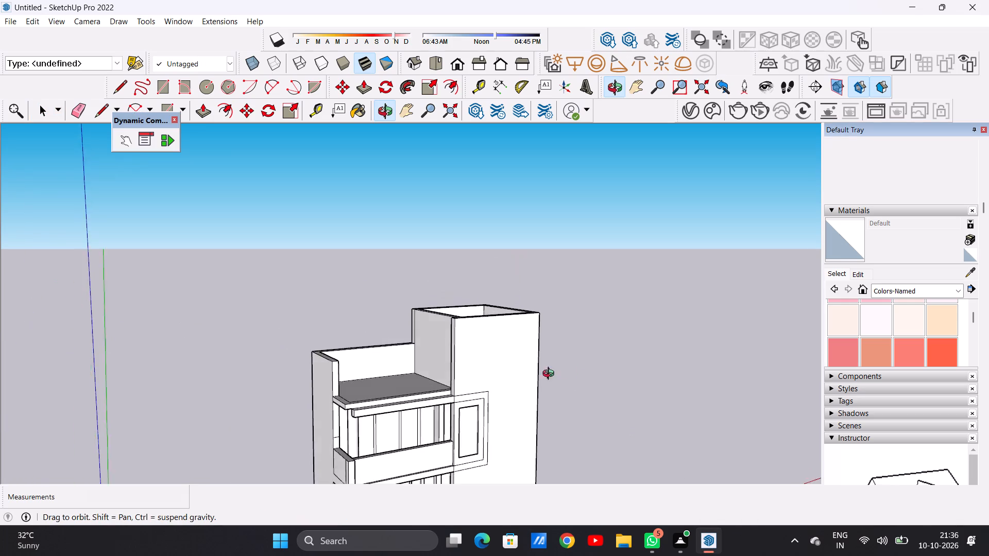
{"action": "middle_click_drag", "start_coordinate": [551, 375], "coordinate": [406, 415]}
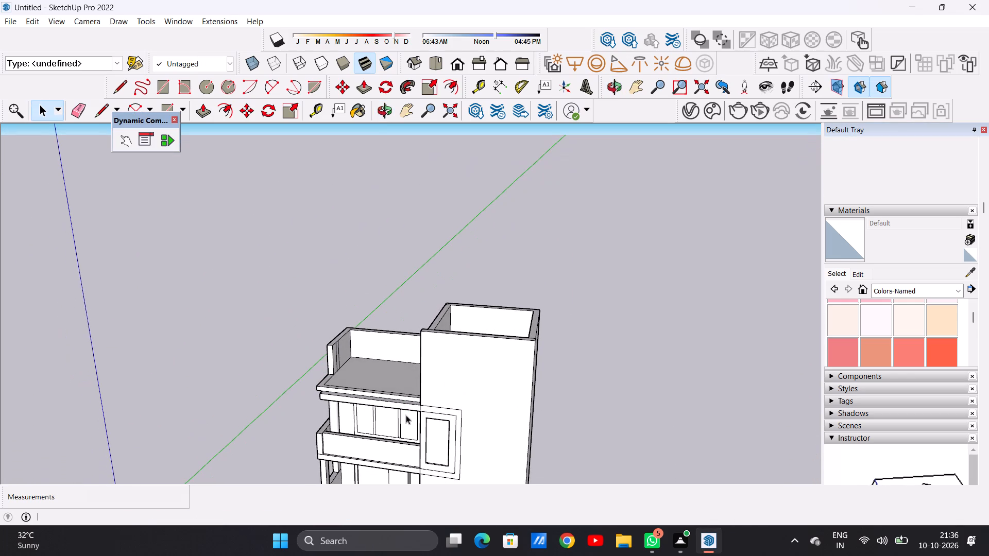
{"action": "middle_click_drag", "start_coordinate": [355, 375], "coordinate": [578, 394]}
{"action": "scroll", "coordinate": [432, 340], "scroll_direction": "down", "scroll_amount": 4}
{"action": "middle_click_drag", "start_coordinate": [426, 343], "coordinate": [553, 404]}
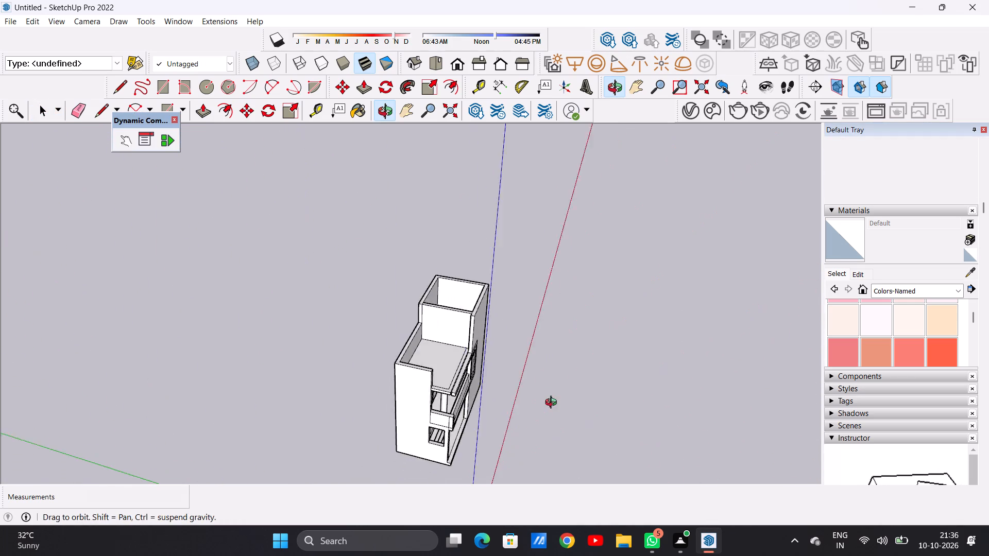
{"action": "middle_click_drag", "start_coordinate": [553, 404], "coordinate": [559, 411]}
{"action": "scroll", "coordinate": [473, 318], "scroll_direction": "up", "scroll_amount": 5}
{"action": "scroll", "coordinate": [473, 318], "scroll_direction": "down", "scroll_amount": 1}
{"action": "scroll", "coordinate": [473, 318], "scroll_direction": "up", "scroll_amount": 5}
{"action": "scroll", "coordinate": [469, 310], "scroll_direction": "down", "scroll_amount": 1}
{"action": "scroll", "coordinate": [469, 310], "scroll_direction": "up", "scroll_amount": 5}
{"action": "middle_click_drag", "start_coordinate": [439, 307], "coordinate": [643, 302]}
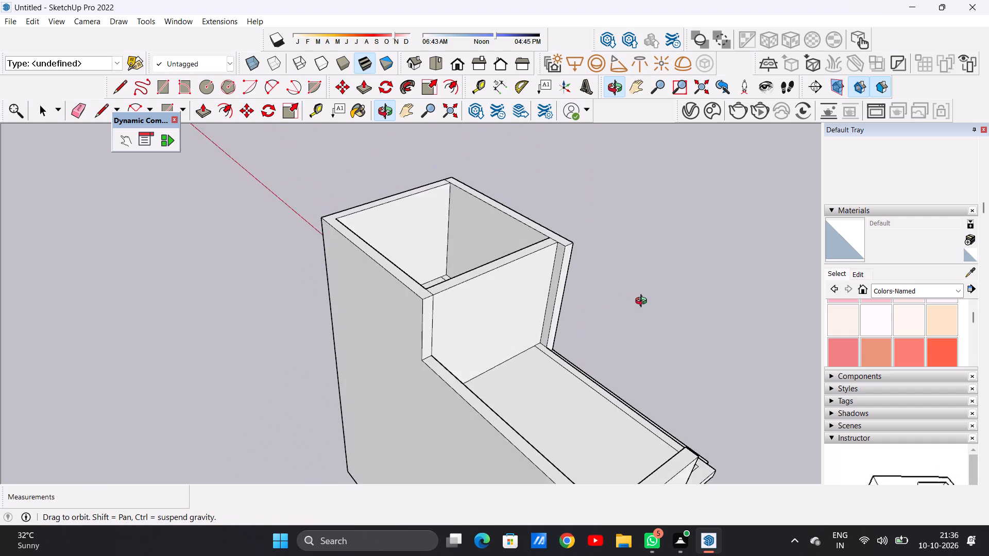
{"action": "middle_click_drag", "start_coordinate": [643, 302], "coordinate": [335, 312]}
{"action": "scroll", "coordinate": [369, 310], "scroll_direction": "down", "scroll_amount": 10}
{"action": "middle_click_drag", "start_coordinate": [418, 345], "coordinate": [350, 310]}
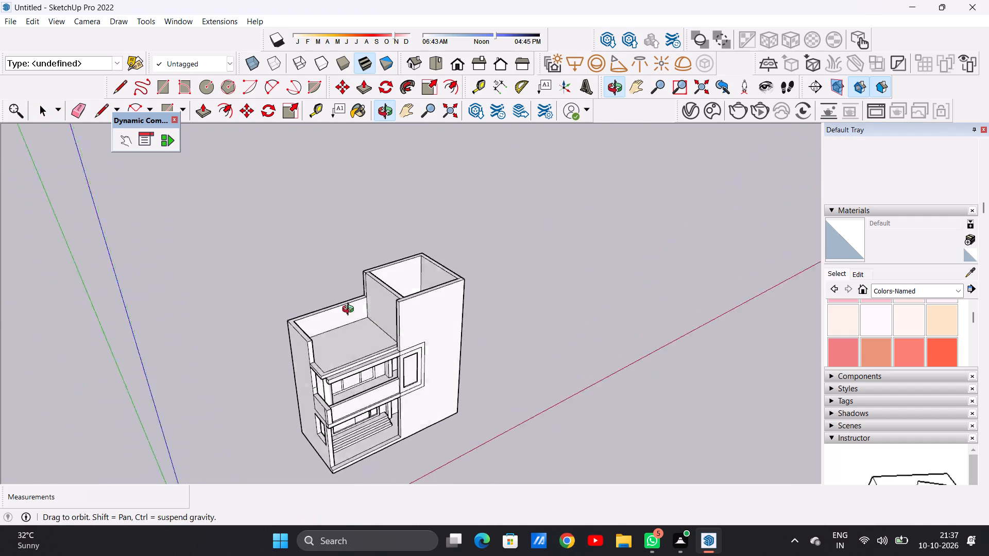
Examine the open terrace, its front ledge and the ends of the surrounding walls from the front and above.
{"action": "middle_click_drag", "start_coordinate": [350, 310], "coordinate": [297, 289]}
{"action": "scroll", "coordinate": [301, 301], "scroll_direction": "up", "scroll_amount": 6}
{"action": "scroll", "coordinate": [287, 381], "scroll_direction": "down", "scroll_amount": 3}
{"action": "middle_click_drag", "start_coordinate": [322, 392], "coordinate": [275, 445]}
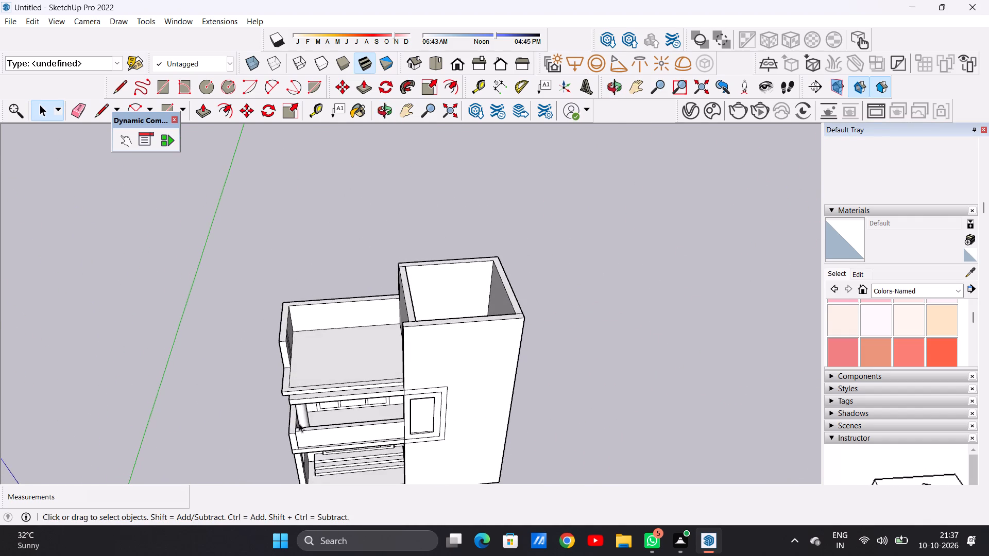
{"action": "scroll", "coordinate": [328, 389], "scroll_direction": "up", "scroll_amount": 11}
{"action": "middle_click_drag", "start_coordinate": [364, 383], "coordinate": [482, 457]}
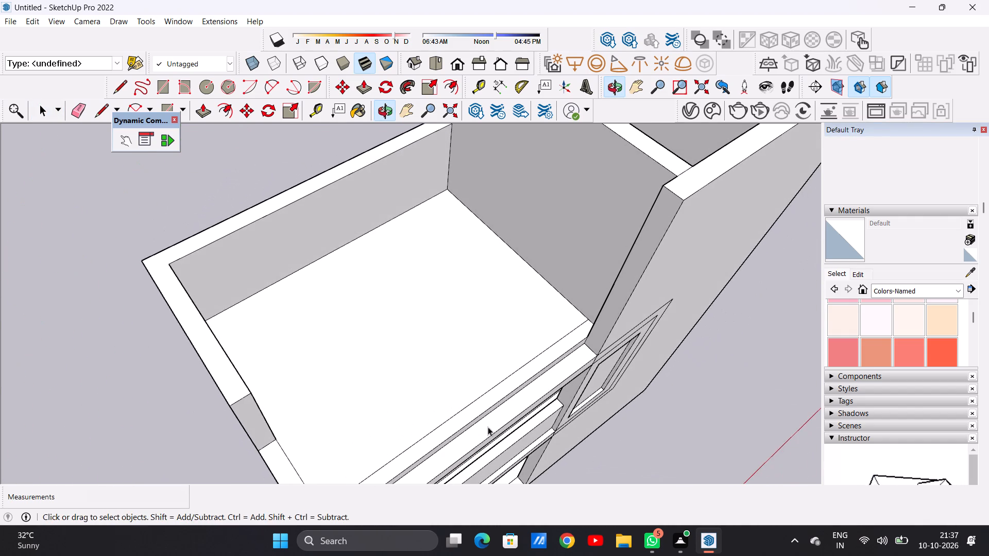
{"action": "scroll", "coordinate": [453, 357], "scroll_direction": "down", "scroll_amount": 7}
{"action": "scroll", "coordinate": [472, 411], "scroll_direction": "up", "scroll_amount": 5}
{"action": "scroll", "coordinate": [387, 422], "scroll_direction": "up", "scroll_amount": 1}
{"action": "middle_click_drag", "start_coordinate": [383, 410], "coordinate": [374, 339]}
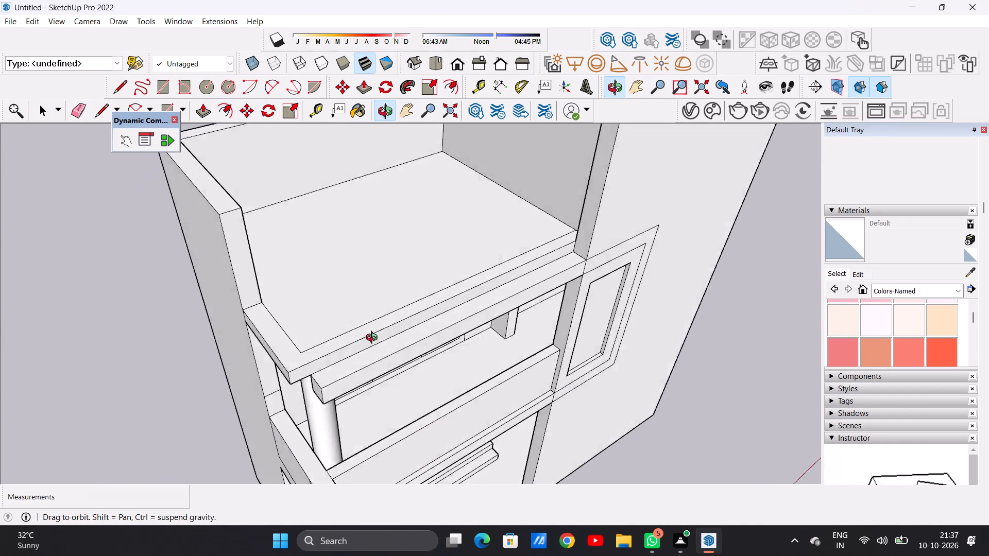
{"action": "middle_click_drag", "start_coordinate": [374, 339], "coordinate": [317, 354]}
{"action": "scroll", "coordinate": [320, 354], "scroll_direction": "down", "scroll_amount": 3}
{"action": "middle_click_drag", "start_coordinate": [428, 293], "coordinate": [502, 351]}
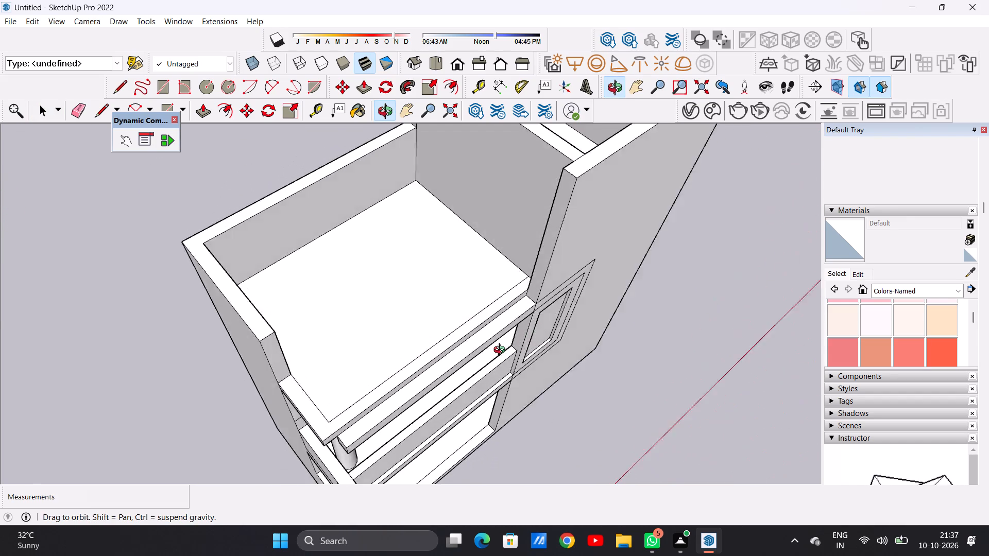
{"action": "middle_click_drag", "start_coordinate": [502, 351], "coordinate": [452, 358]}
{"action": "scroll", "coordinate": [434, 347], "scroll_direction": "up", "scroll_amount": 3}
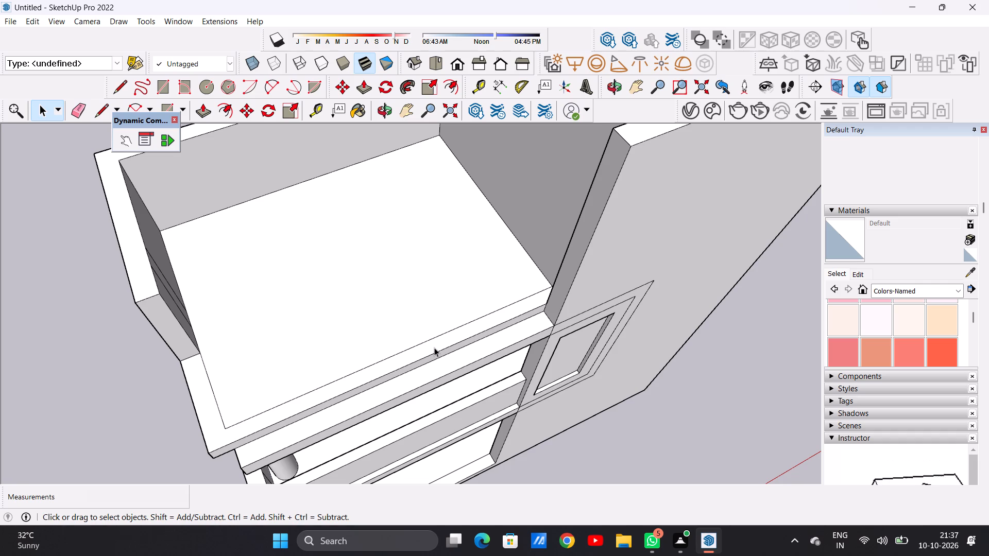
{"action": "scroll", "coordinate": [394, 353], "scroll_direction": "down", "scroll_amount": 5}
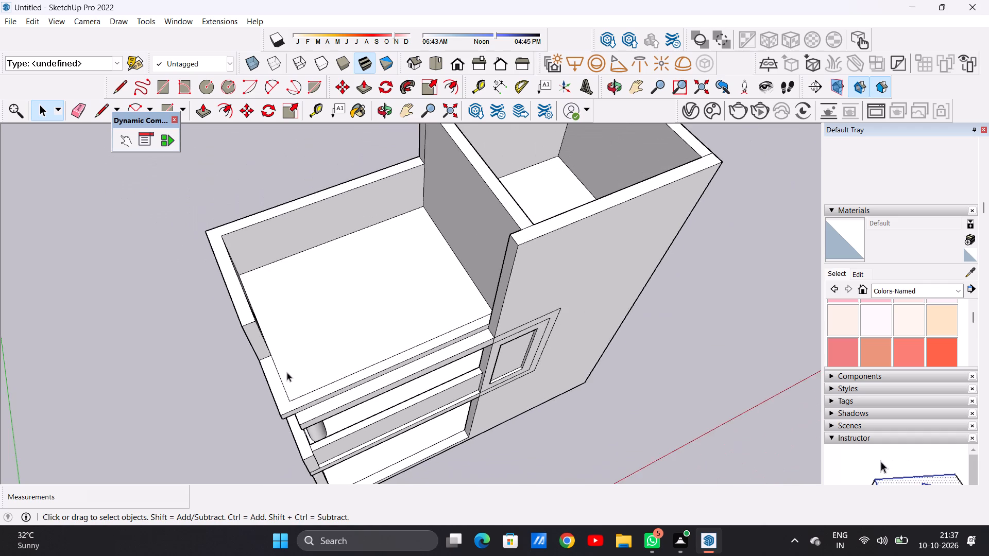
{"action": "scroll", "coordinate": [283, 379], "scroll_direction": "up", "scroll_amount": 5}
{"action": "middle_click_drag", "start_coordinate": [280, 394], "coordinate": [317, 314]}
{"action": "scroll", "coordinate": [336, 376], "scroll_direction": "down", "scroll_amount": 8}
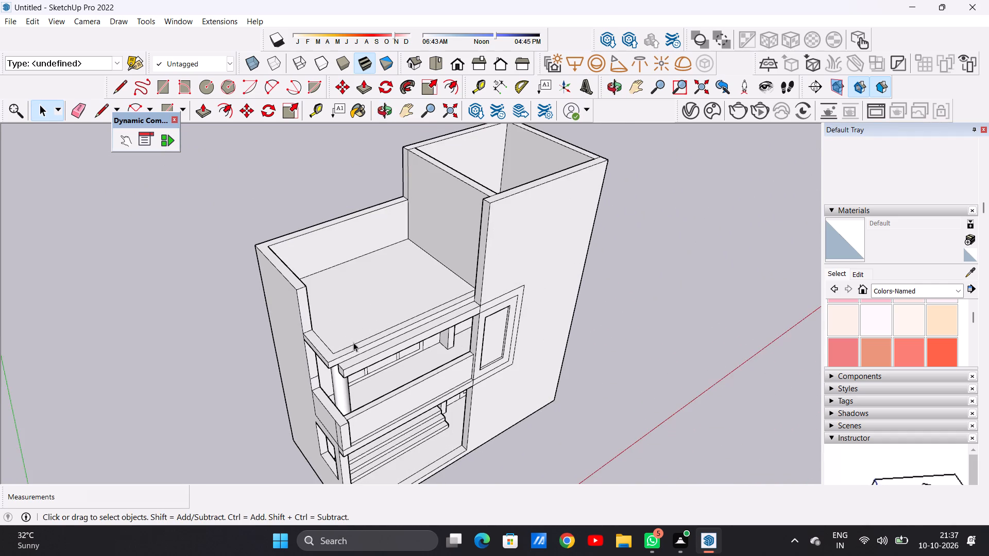
{"action": "middle_click_drag", "start_coordinate": [336, 349], "coordinate": [323, 396]}
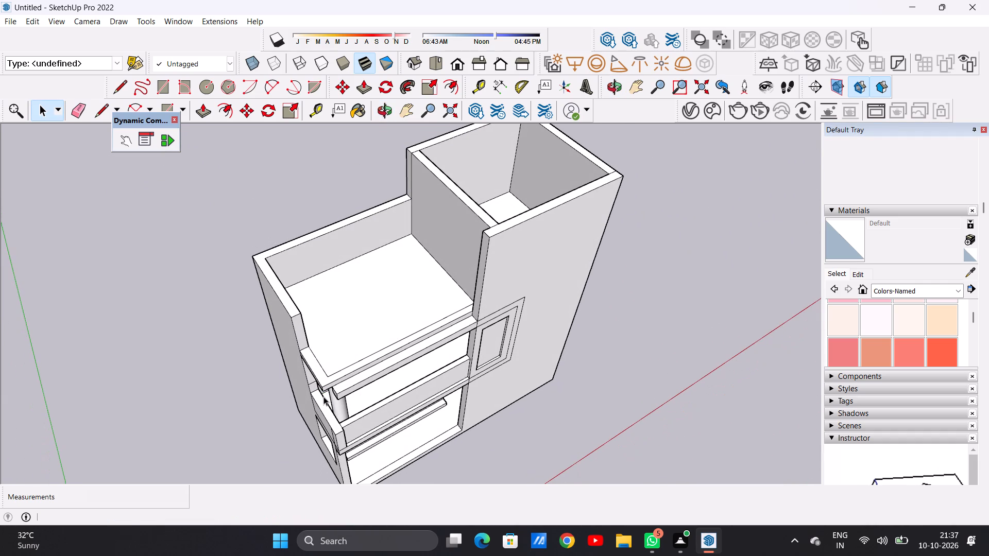
{"action": "scroll", "coordinate": [301, 380], "scroll_direction": "up", "scroll_amount": 7}
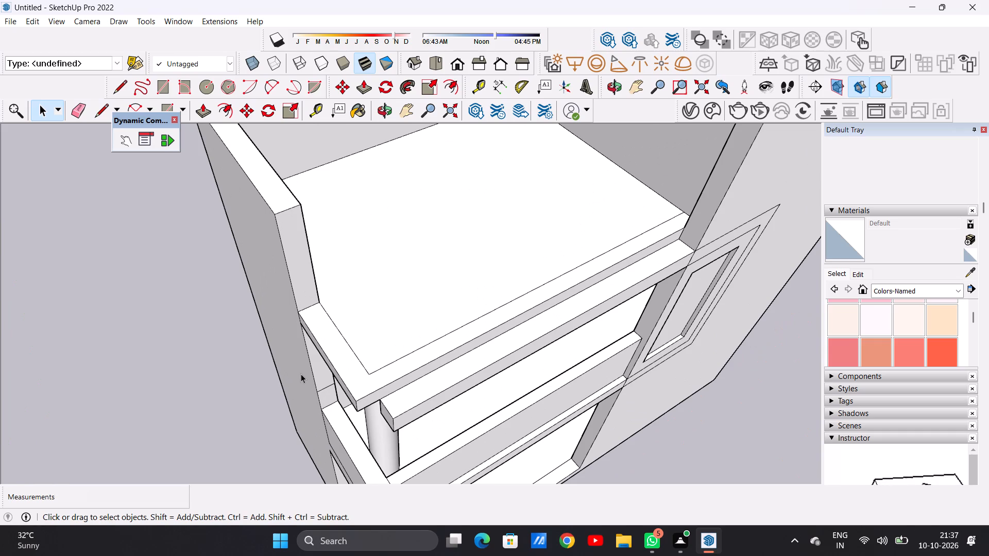
{"action": "scroll", "coordinate": [347, 365], "scroll_direction": "down", "scroll_amount": 2}
{"action": "scroll", "coordinate": [345, 365], "scroll_direction": "up", "scroll_amount": 1}
{"action": "scroll", "coordinate": [344, 364], "scroll_direction": "down", "scroll_amount": 3}
Draw a line across the terrace's front ledge near the outer corner, from the inner floor line to the ledge's front edge.
{"action": "middle_click_drag", "start_coordinate": [284, 320], "coordinate": [220, 275]}
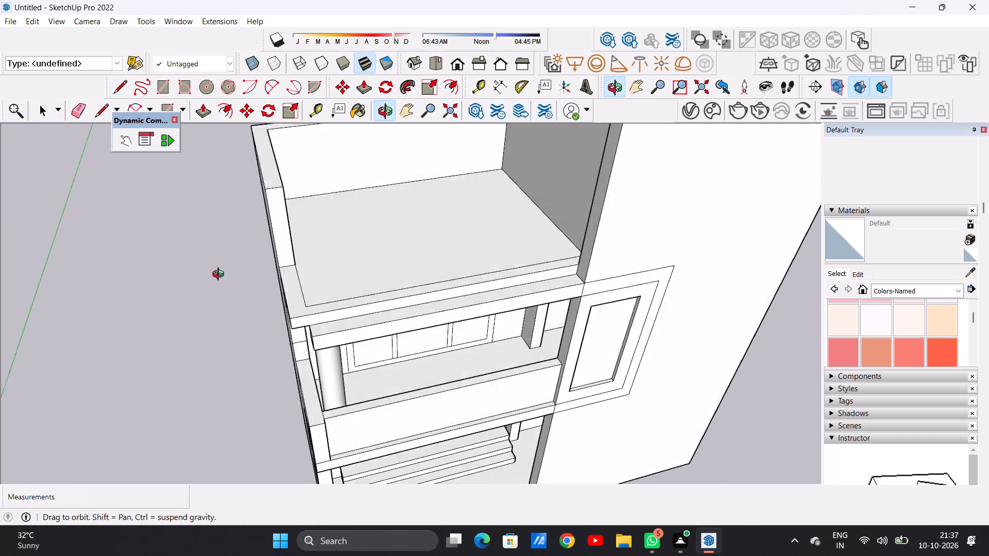
{"action": "middle_click_drag", "start_coordinate": [220, 275], "coordinate": [159, 288]}
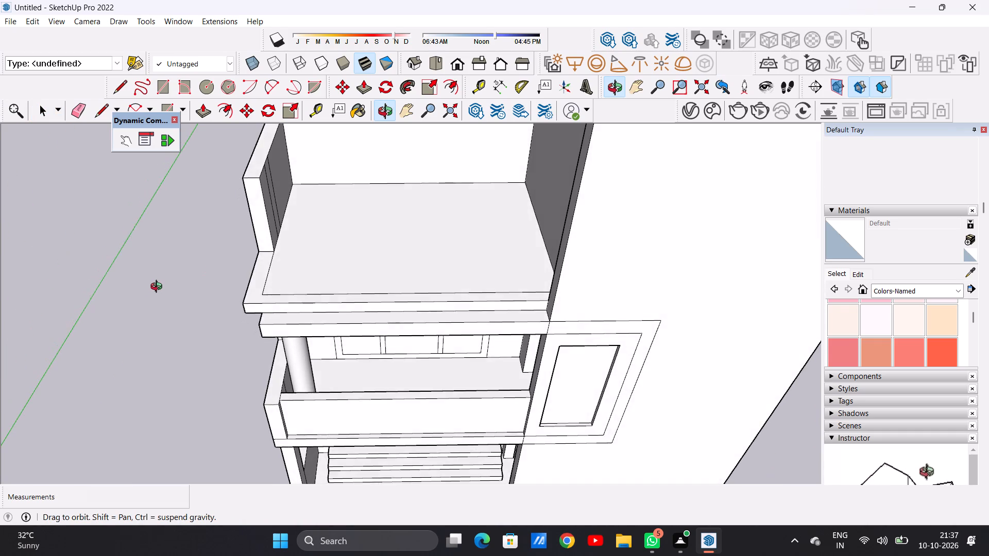
{"action": "middle_click_drag", "start_coordinate": [159, 288], "coordinate": [183, 271]}
{"action": "scroll", "coordinate": [275, 276], "scroll_direction": "up", "scroll_amount": 5}
{"action": "key", "text": "l"}
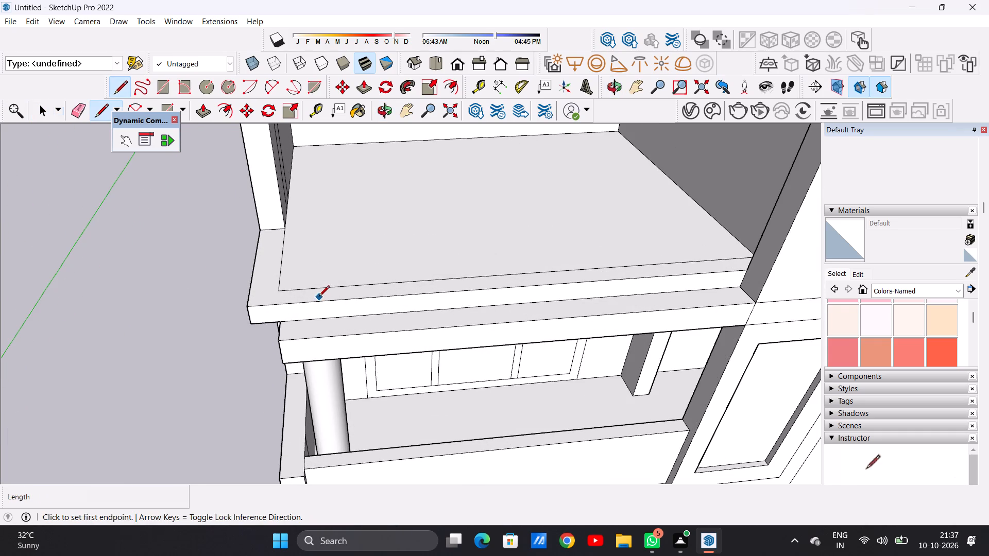
{"action": "middle_click_drag", "start_coordinate": [333, 281], "coordinate": [310, 364]}
{"action": "scroll", "coordinate": [311, 364], "scroll_direction": "up", "scroll_amount": 3}
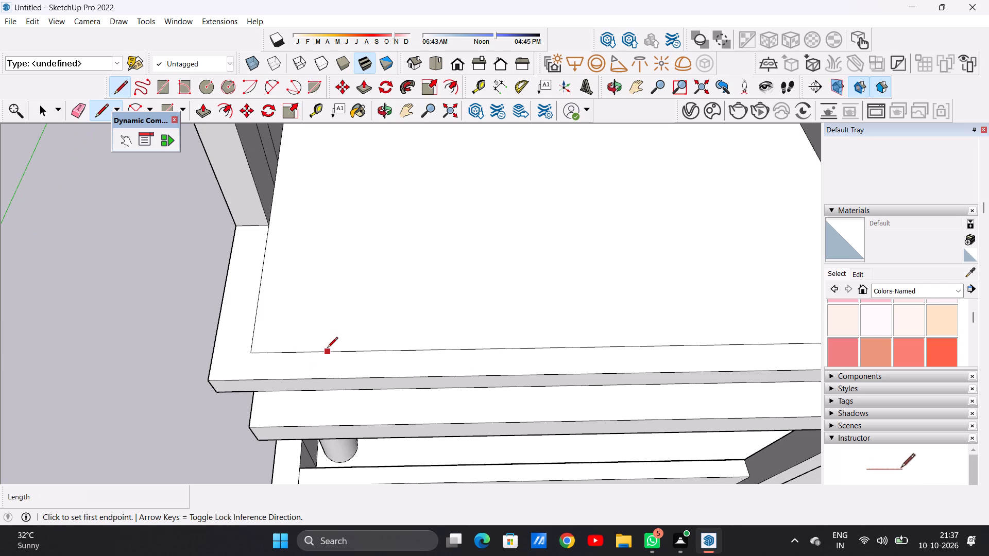
{"action": "left_click", "coordinate": [316, 349]}
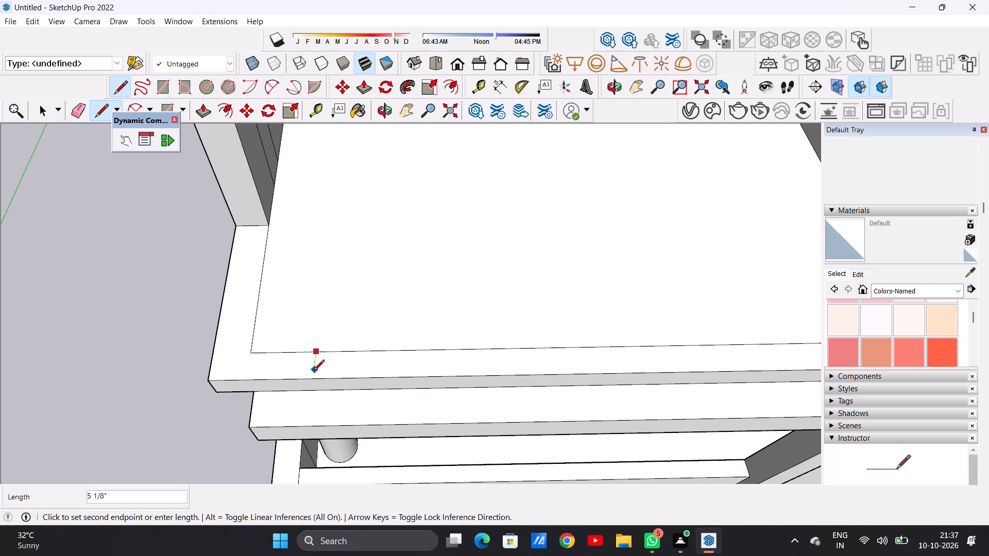
{"action": "left_click", "coordinate": [313, 377]}
{"action": "key", "text": "space"}
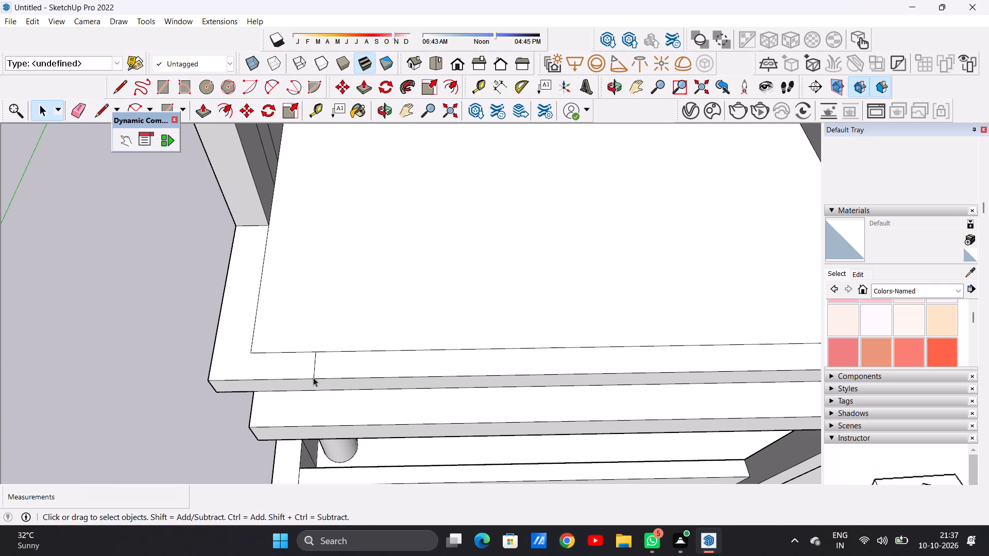
Push/Pull the L-shaped corner face of the terrace ledge up about 4' 4 1/2" to match the side wall's top.
{"action": "type", "text": "P"}
{"action": "left_click", "coordinate": [285, 363]}
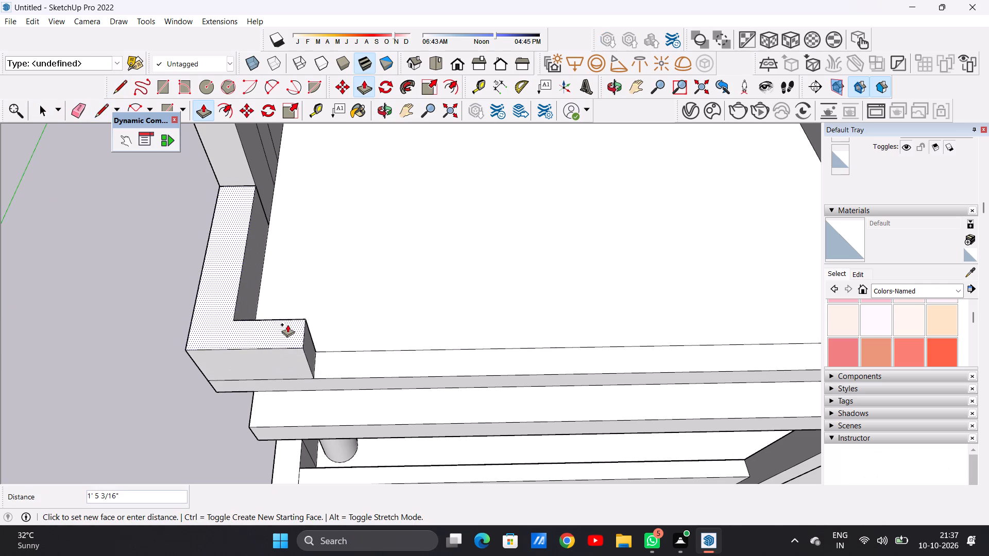
{"action": "scroll", "coordinate": [289, 328], "scroll_direction": "down", "scroll_amount": 9}
{"action": "scroll", "coordinate": [265, 231], "scroll_direction": "up", "scroll_amount": 5}
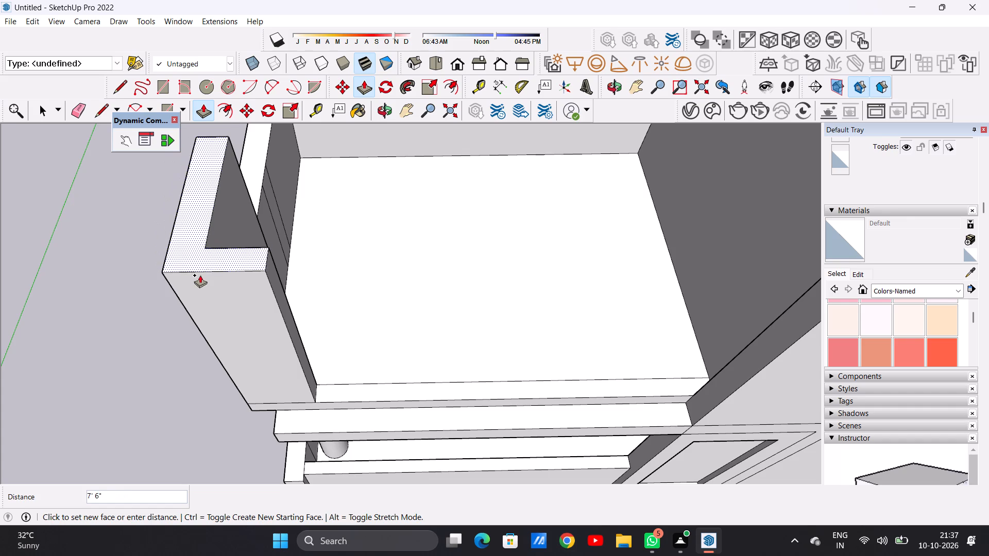
{"action": "middle_click_drag", "start_coordinate": [196, 275], "coordinate": [446, 211]}
{"action": "scroll", "coordinate": [447, 212], "scroll_direction": "down", "scroll_amount": 6}
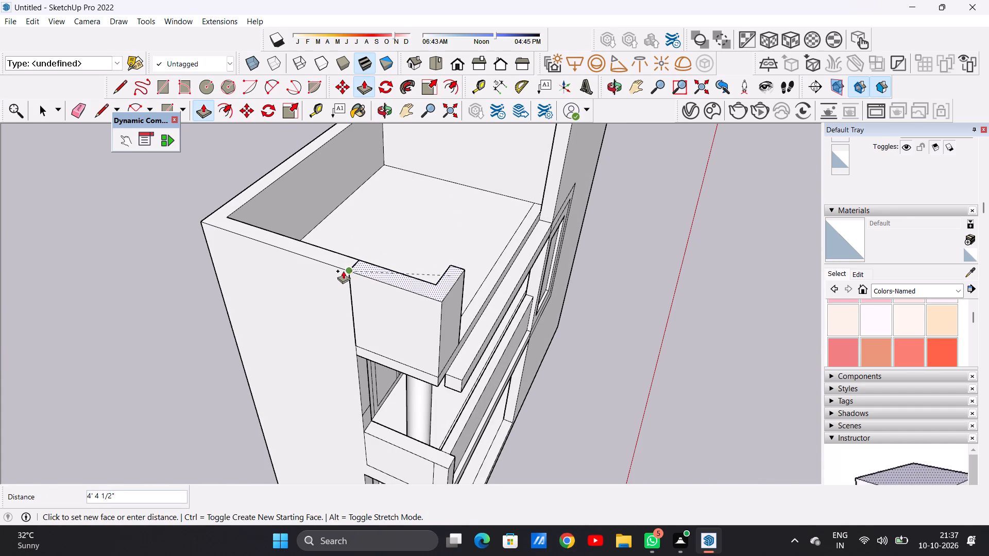
{"action": "left_click", "coordinate": [349, 272]}
{"action": "key", "text": "space"}
Erase the vertical seam on the side wall's outer face and the seam across its top where the raised corner joins.
{"action": "scroll", "coordinate": [397, 340], "scroll_direction": "down", "scroll_amount": 6}
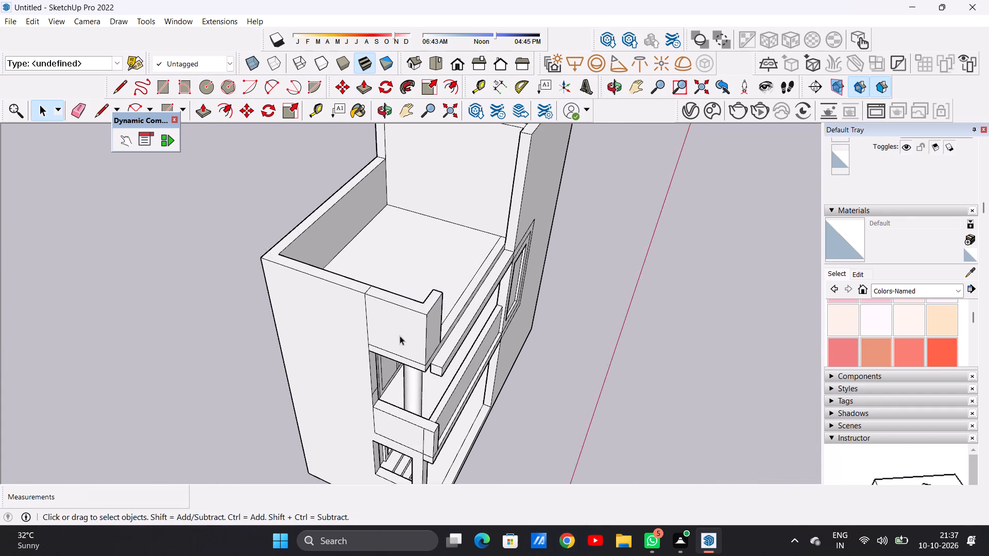
{"action": "middle_click_drag", "start_coordinate": [434, 343], "coordinate": [292, 269]}
{"action": "scroll", "coordinate": [297, 257], "scroll_direction": "up", "scroll_amount": 5}
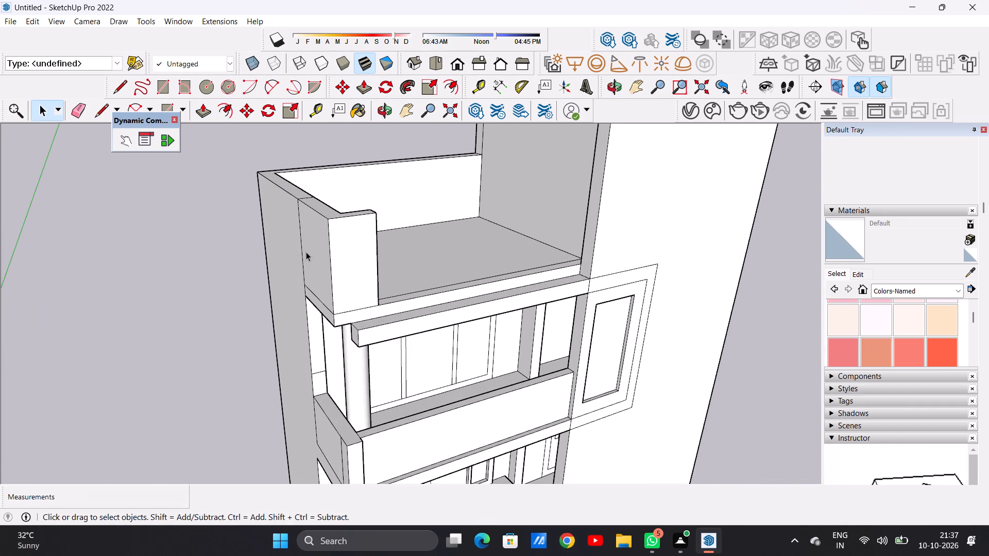
{"action": "key", "text": "e"}
{"action": "middle_click_drag", "start_coordinate": [297, 252], "coordinate": [458, 302]}
{"action": "scroll", "coordinate": [446, 307], "scroll_direction": "up", "scroll_amount": 4}
{"action": "left_click_drag", "start_coordinate": [379, 293], "coordinate": [386, 293]}
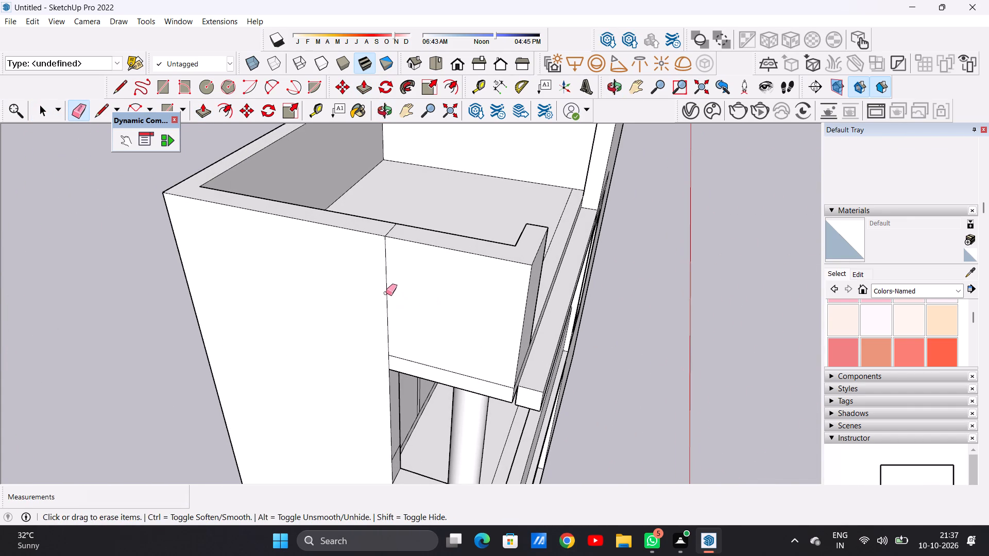
{"action": "left_click_drag", "start_coordinate": [386, 293], "coordinate": [394, 295]}
{"action": "scroll", "coordinate": [396, 311], "scroll_direction": "down", "scroll_amount": 4}
{"action": "middle_click_drag", "start_coordinate": [403, 283], "coordinate": [411, 341]}
{"action": "scroll", "coordinate": [408, 322], "scroll_direction": "up", "scroll_amount": 5}
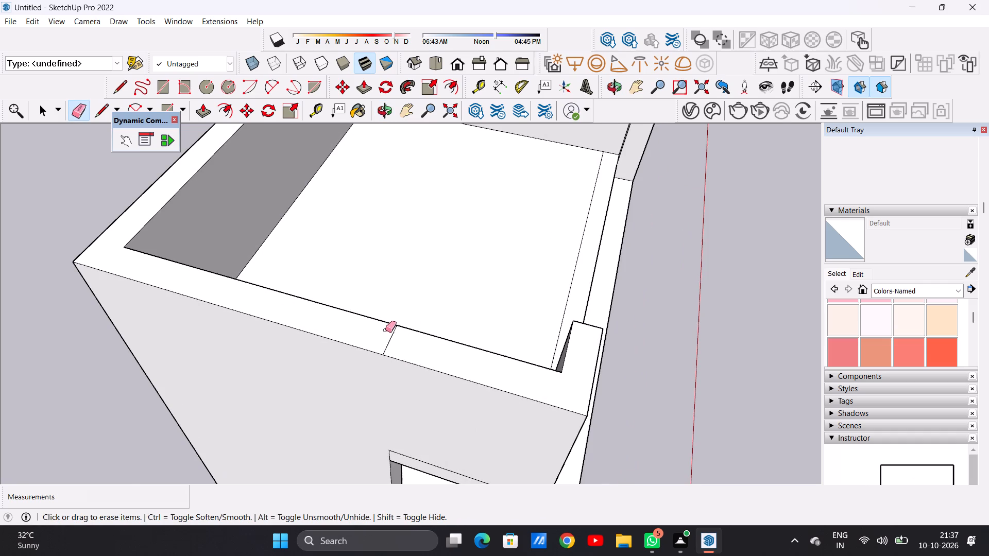
{"action": "left_click_drag", "start_coordinate": [385, 330], "coordinate": [394, 336]}
{"action": "key", "text": "space"}
Examine the raised terrace corner, the front ledge and its junction with the tall front wall from several angles.
{"action": "scroll", "coordinate": [371, 315], "scroll_direction": "down", "scroll_amount": 11}
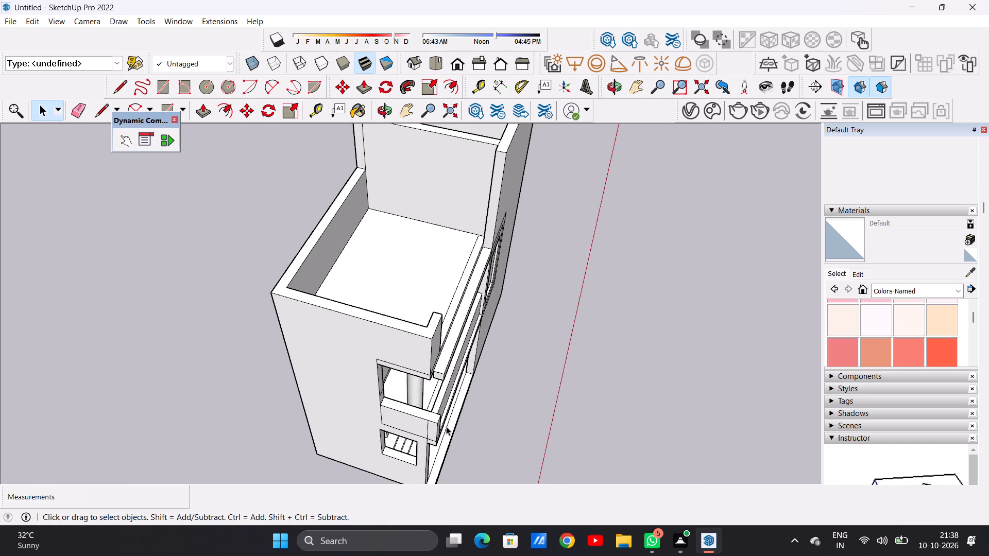
{"action": "middle_click_drag", "start_coordinate": [440, 423], "coordinate": [179, 378]}
{"action": "scroll", "coordinate": [410, 274], "scroll_direction": "up", "scroll_amount": 4}
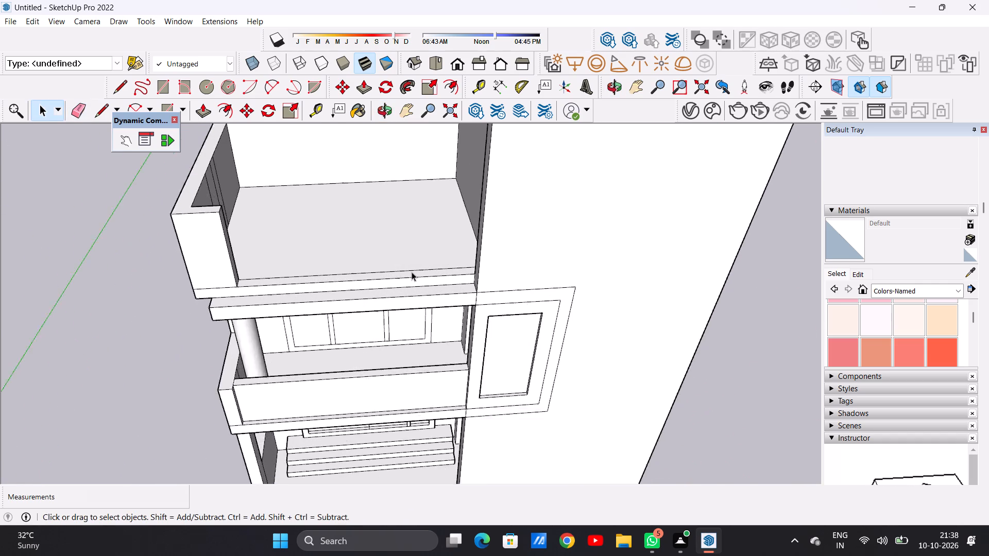
{"action": "scroll", "coordinate": [412, 272], "scroll_direction": "up", "scroll_amount": 2}
{"action": "middle_click_drag", "start_coordinate": [419, 278], "coordinate": [699, 332]}
{"action": "middle_click_drag", "start_coordinate": [534, 308], "coordinate": [451, 281]}
{"action": "scroll", "coordinate": [499, 296], "scroll_direction": "down", "scroll_amount": 4}
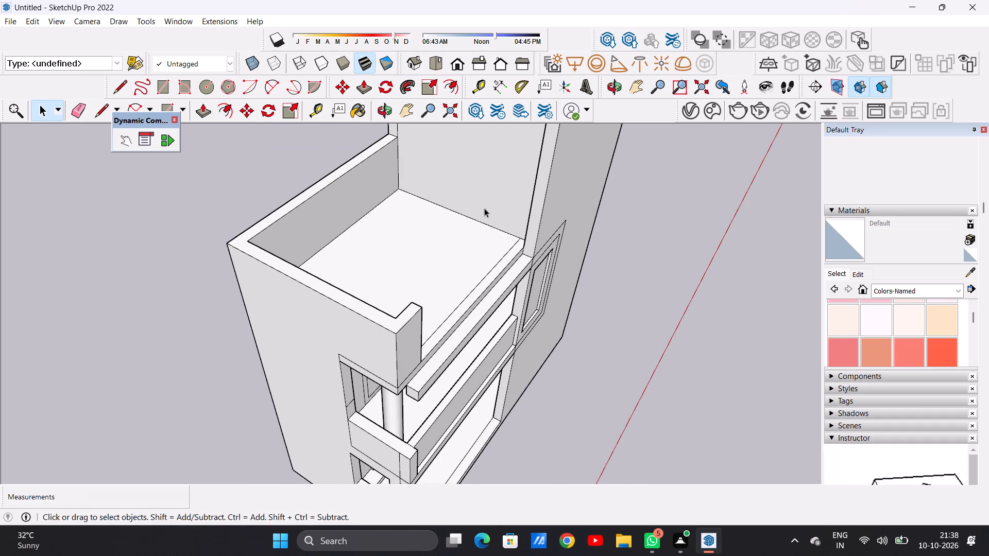
{"action": "middle_click_drag", "start_coordinate": [484, 208], "coordinate": [322, 185]}
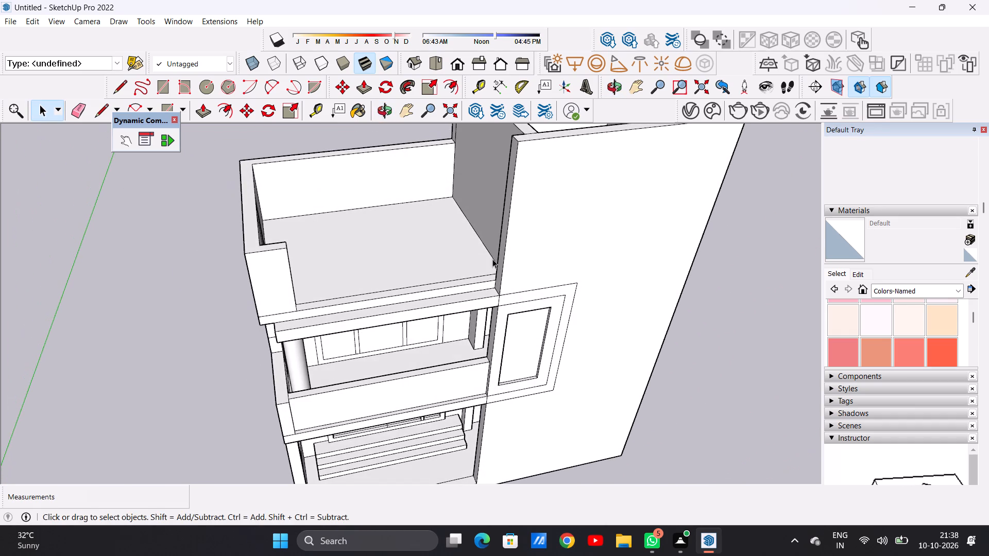
{"action": "scroll", "coordinate": [493, 264], "scroll_direction": "up", "scroll_amount": 3}
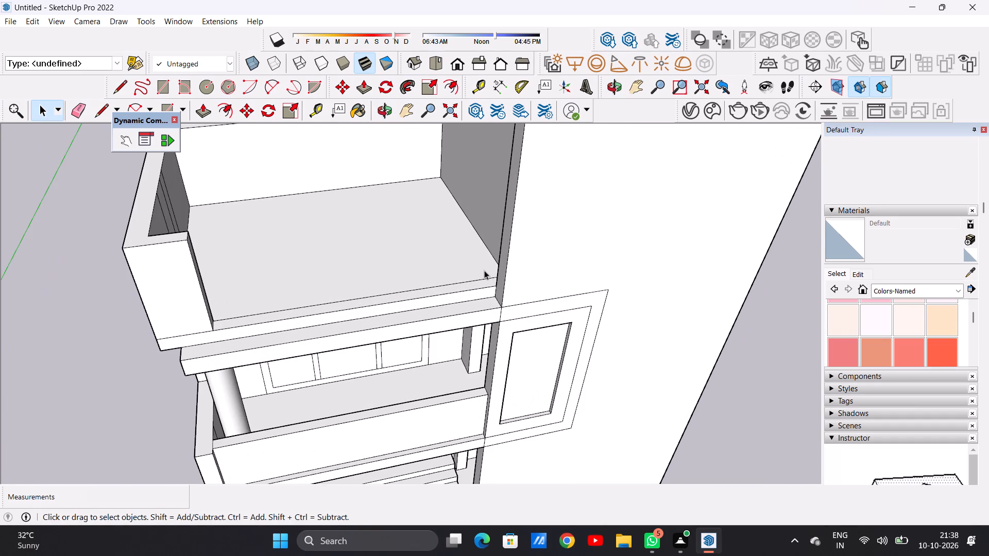
{"action": "scroll", "coordinate": [486, 297], "scroll_direction": "down", "scroll_amount": 1}
{"action": "middle_click_drag", "start_coordinate": [506, 293], "coordinate": [481, 256]}
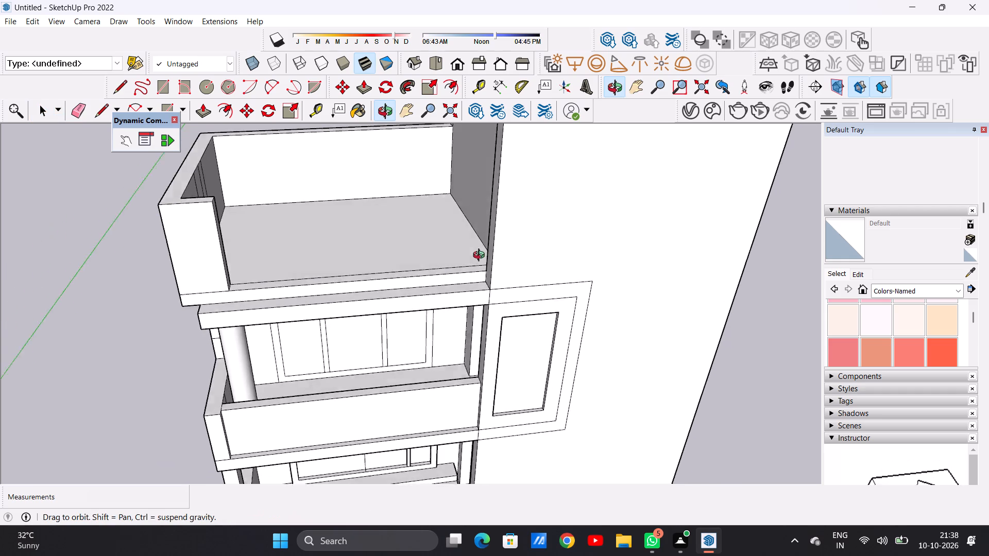
{"action": "middle_click_drag", "start_coordinate": [481, 256], "coordinate": [453, 213]}
{"action": "scroll", "coordinate": [456, 279], "scroll_direction": "down", "scroll_amount": 2}
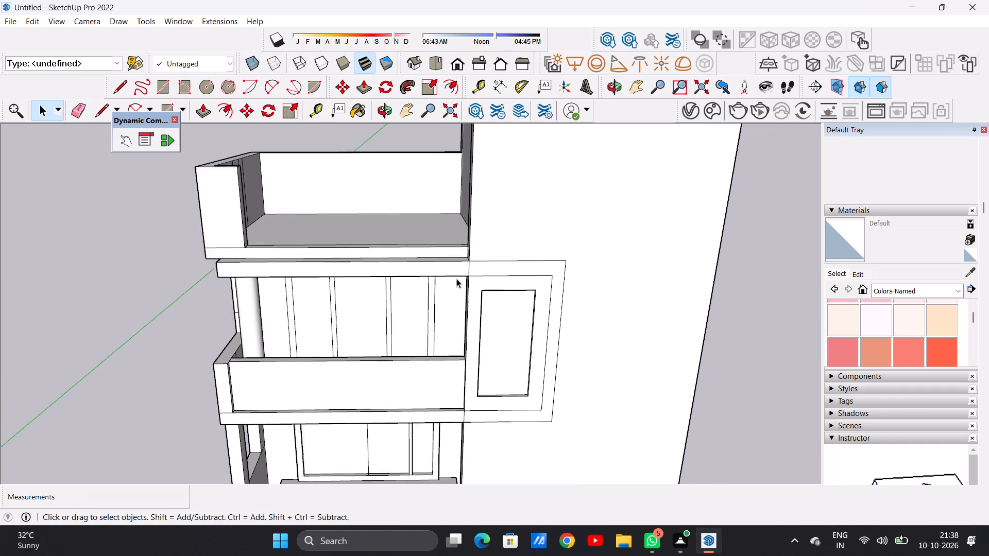
{"action": "scroll", "coordinate": [456, 279], "scroll_direction": "down", "scroll_amount": 5}
{"action": "scroll", "coordinate": [453, 251], "scroll_direction": "up", "scroll_amount": 7}
{"action": "middle_click_drag", "start_coordinate": [462, 253], "coordinate": [504, 311]}
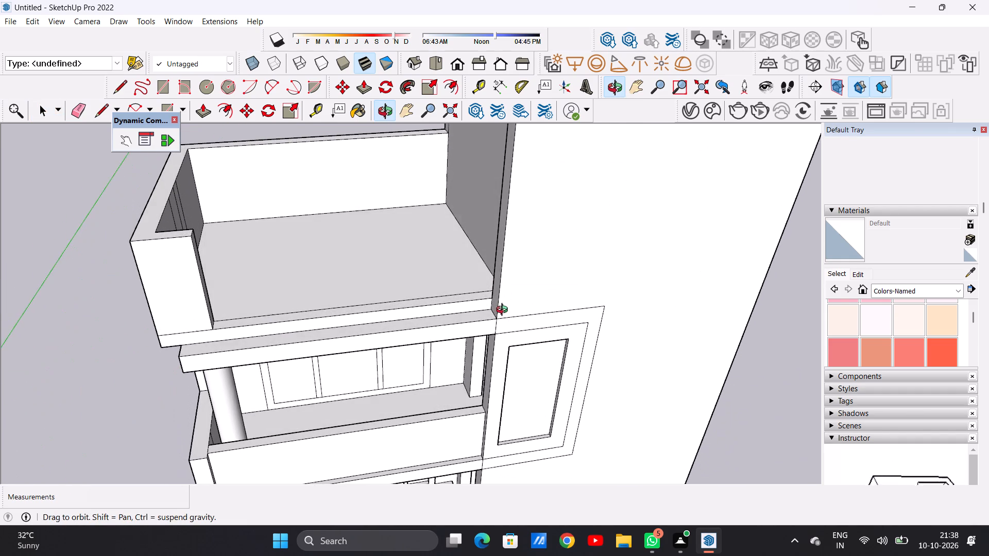
{"action": "middle_click_drag", "start_coordinate": [504, 311], "coordinate": [496, 335]}
{"action": "scroll", "coordinate": [471, 310], "scroll_direction": "up", "scroll_amount": 4}
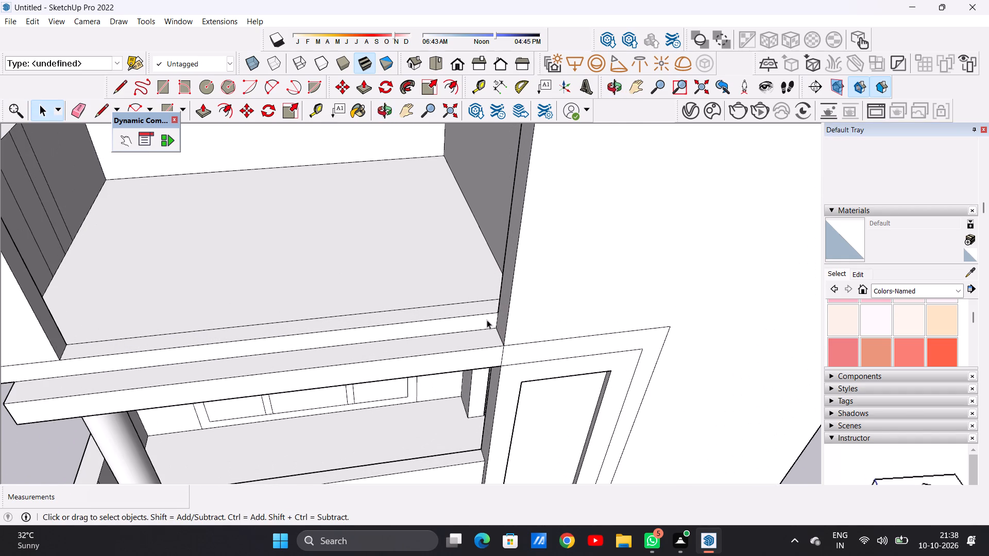
{"action": "scroll", "coordinate": [488, 327], "scroll_direction": "down", "scroll_amount": 4}
{"action": "middle_click", "coordinate": [565, 315]}
{"action": "middle_click", "coordinate": [565, 315]}
{"action": "scroll", "coordinate": [356, 317], "scroll_direction": "down", "scroll_amount": 4}
{"action": "middle_click_drag", "start_coordinate": [371, 312], "coordinate": [319, 292]}
{"action": "scroll", "coordinate": [319, 292], "scroll_direction": "up", "scroll_amount": 1}
{"action": "scroll", "coordinate": [334, 314], "scroll_direction": "down", "scroll_amount": 9}
{"action": "middle_click_drag", "start_coordinate": [271, 286], "coordinate": [242, 255]}
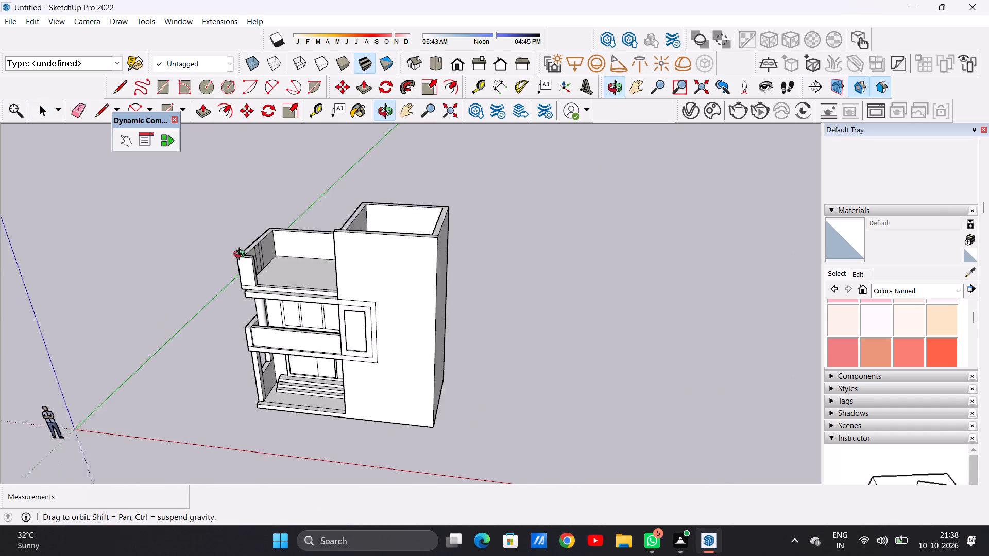
{"action": "middle_click_drag", "start_coordinate": [242, 255], "coordinate": [216, 238]}
{"action": "scroll", "coordinate": [215, 238], "scroll_direction": "up", "scroll_amount": 7}
Push/Pull the terrace's front ledge between the raised corner and the tall wall up 3' 6" as a parapet.
{"action": "middle_click_drag", "start_coordinate": [342, 283], "coordinate": [251, 268]}
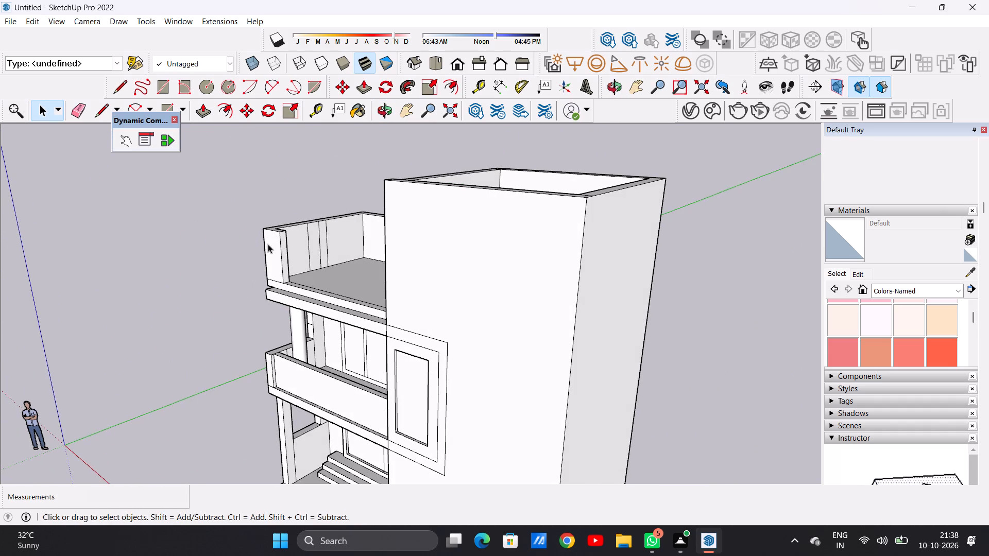
{"action": "scroll", "coordinate": [268, 244], "scroll_direction": "up", "scroll_amount": 4}
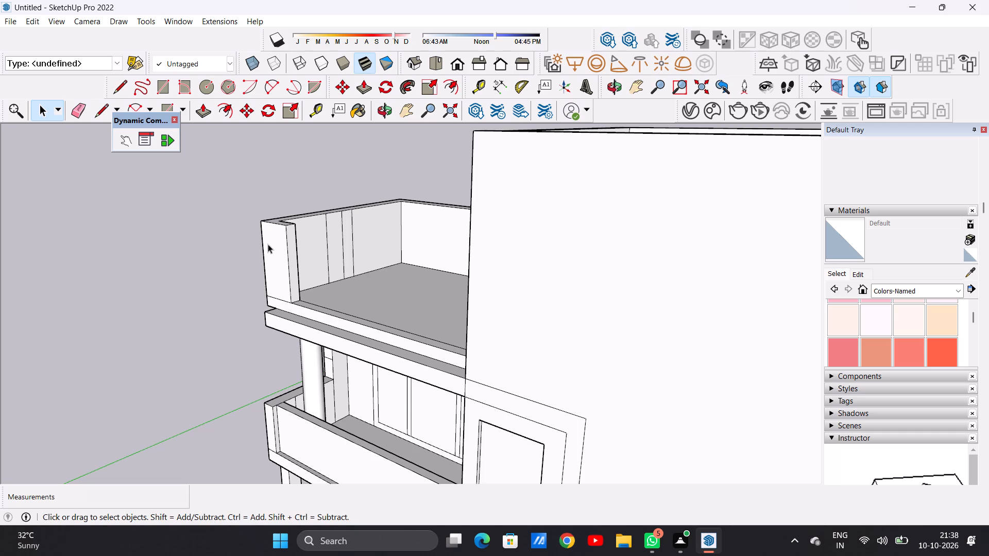
{"action": "key", "text": "p"}
{"action": "middle_click_drag", "start_coordinate": [274, 252], "coordinate": [320, 296]}
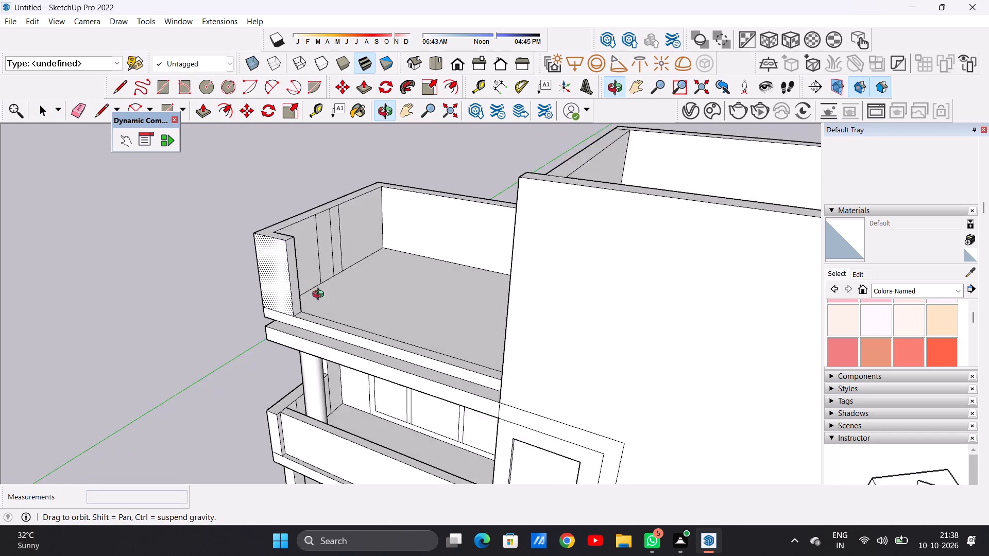
{"action": "middle_click_drag", "start_coordinate": [320, 296], "coordinate": [357, 342]}
{"action": "scroll", "coordinate": [376, 345], "scroll_direction": "up", "scroll_amount": 5}
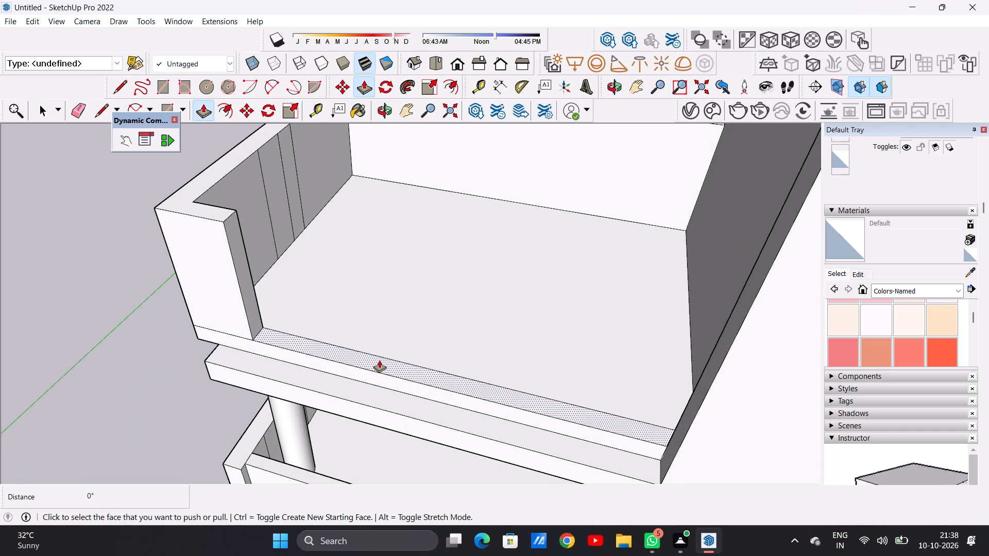
{"action": "left_click", "coordinate": [379, 360]}
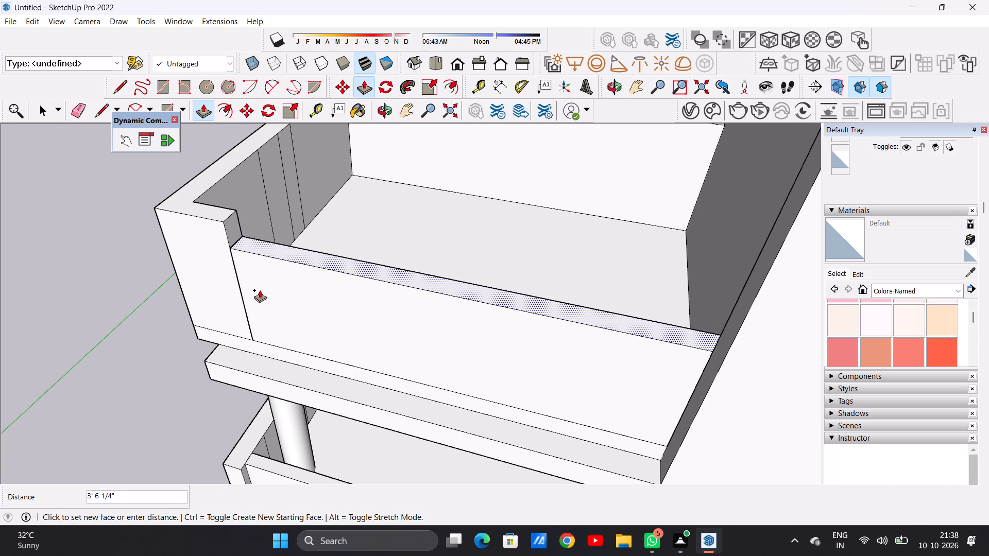
{"action": "left_click", "coordinate": [262, 290]}
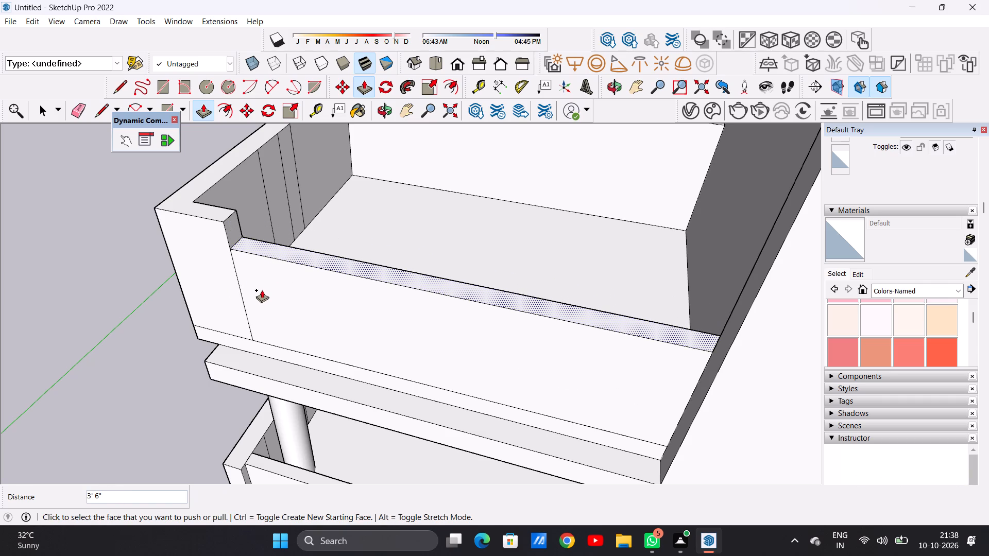
{"action": "key", "text": "space"}
Draw a small circle on the raised corner's inner side face, just above the front parapet's top.
{"action": "scroll", "coordinate": [360, 316], "scroll_direction": "down", "scroll_amount": 5}
{"action": "middle_click_drag", "start_coordinate": [380, 327], "coordinate": [319, 253]}
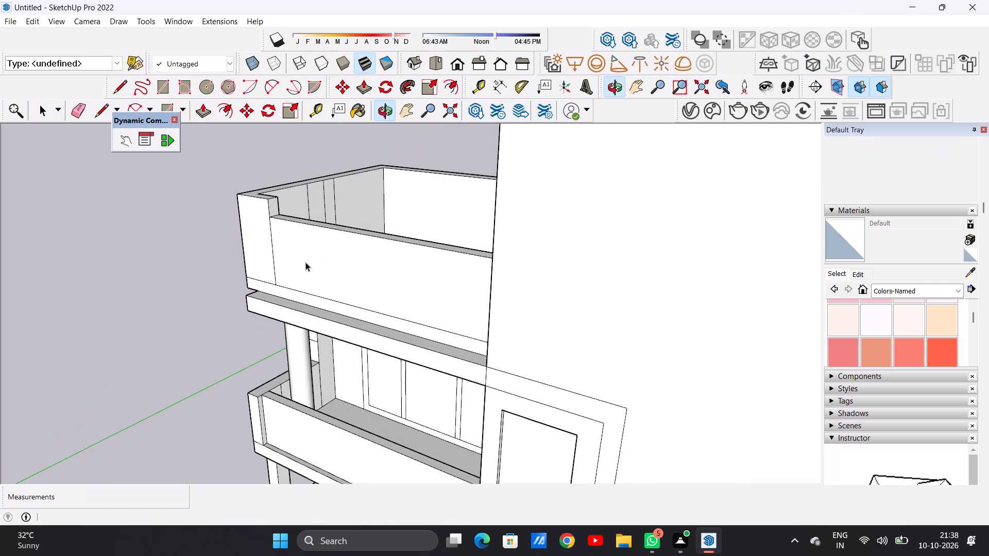
{"action": "scroll", "coordinate": [275, 196], "scroll_direction": "up", "scroll_amount": 7}
{"action": "middle_click_drag", "start_coordinate": [294, 214], "coordinate": [255, 208]}
{"action": "scroll", "coordinate": [262, 196], "scroll_direction": "up", "scroll_amount": 7}
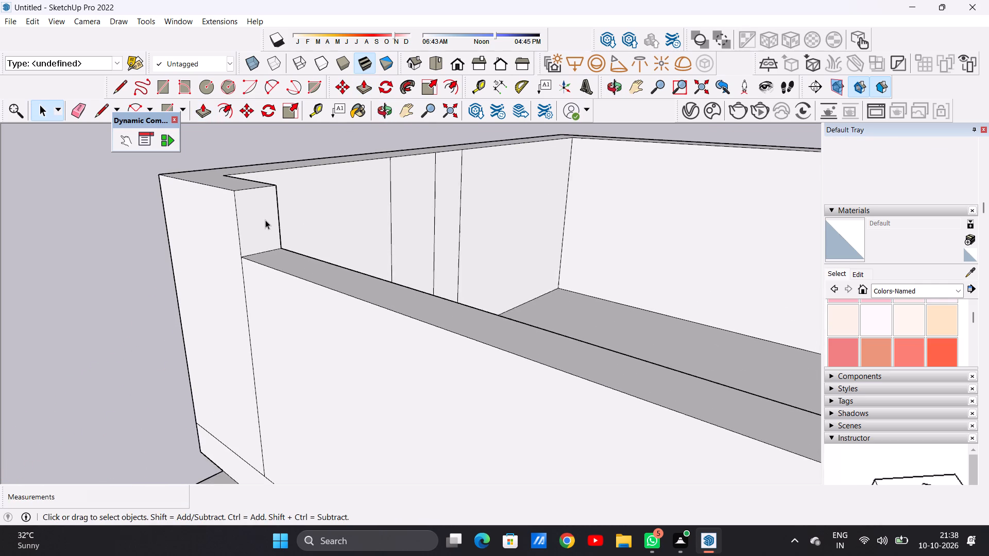
{"action": "scroll", "coordinate": [265, 220], "scroll_direction": "up", "scroll_amount": 2}
{"action": "key", "text": "c"}
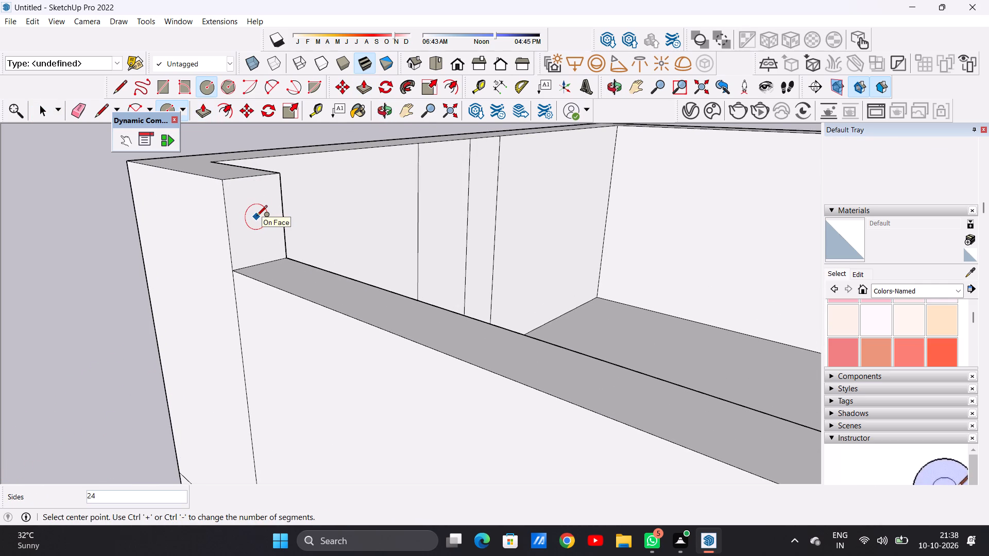
{"action": "left_click", "coordinate": [257, 217]}
{"action": "left_click", "coordinate": [257, 203]}
{"action": "key", "text": "space"}
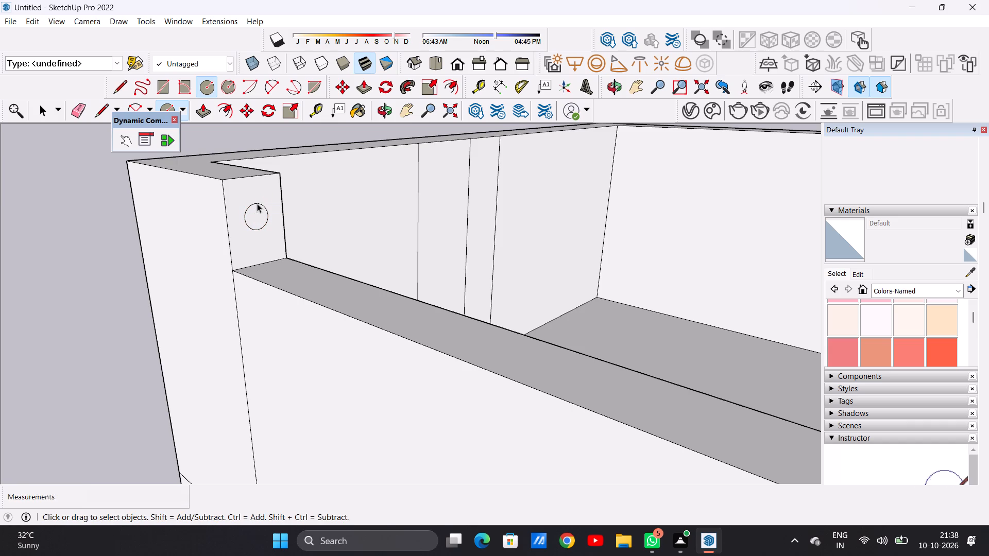
Push/Pull the circle about 13' 1" along the parapet to the tall front wall as a round handrail.
{"action": "key", "text": "p"}
{"action": "left_click", "coordinate": [257, 211]}
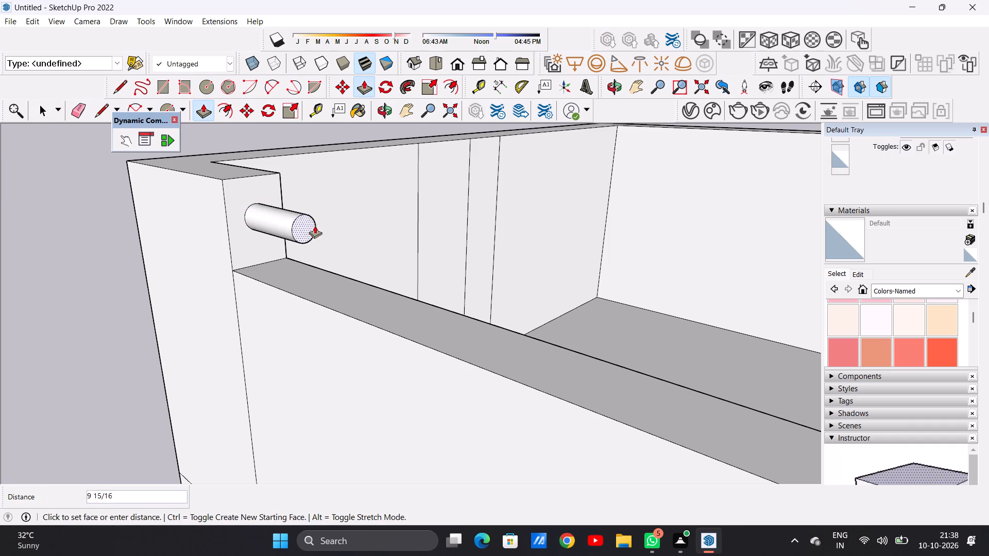
{"action": "scroll", "coordinate": [380, 247], "scroll_direction": "down", "scroll_amount": 10}
{"action": "scroll", "coordinate": [367, 247], "scroll_direction": "up", "scroll_amount": 1}
{"action": "scroll", "coordinate": [367, 247], "scroll_direction": "down", "scroll_amount": 6}
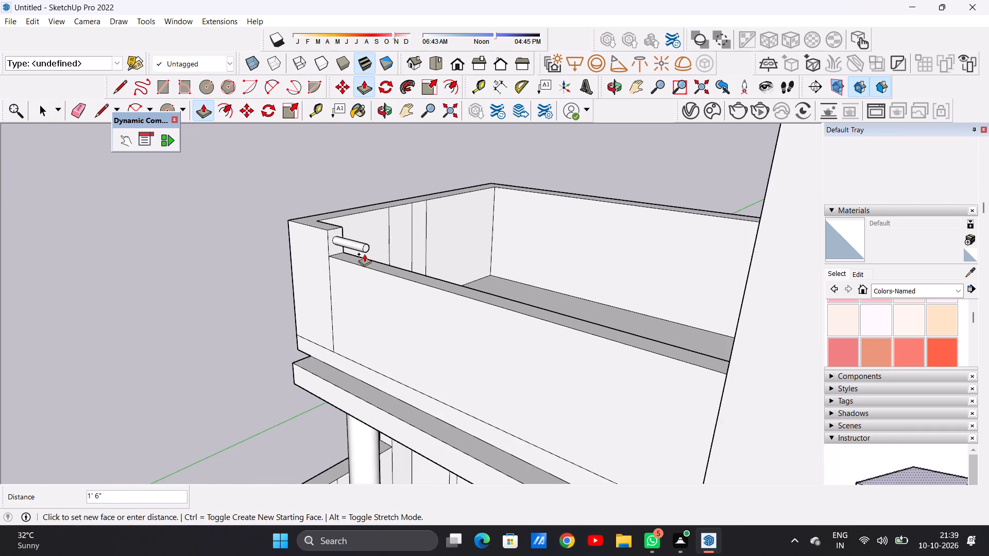
{"action": "middle_click_drag", "start_coordinate": [367, 254], "coordinate": [548, 276]}
{"action": "scroll", "coordinate": [619, 269], "scroll_direction": "down", "scroll_amount": 5}
{"action": "middle_click_drag", "start_coordinate": [567, 259], "coordinate": [656, 242]}
{"action": "scroll", "coordinate": [641, 228], "scroll_direction": "up", "scroll_amount": 7}
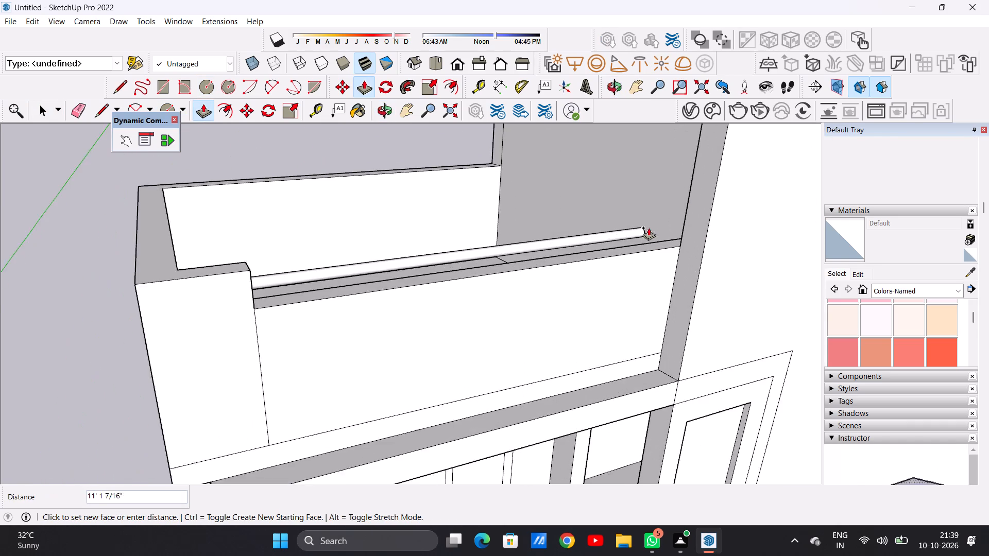
{"action": "scroll", "coordinate": [649, 228], "scroll_direction": "up", "scroll_amount": 6}
{"action": "middle_click_drag", "start_coordinate": [638, 228], "coordinate": [760, 224]}
{"action": "scroll", "coordinate": [626, 203], "scroll_direction": "up", "scroll_amount": 7}
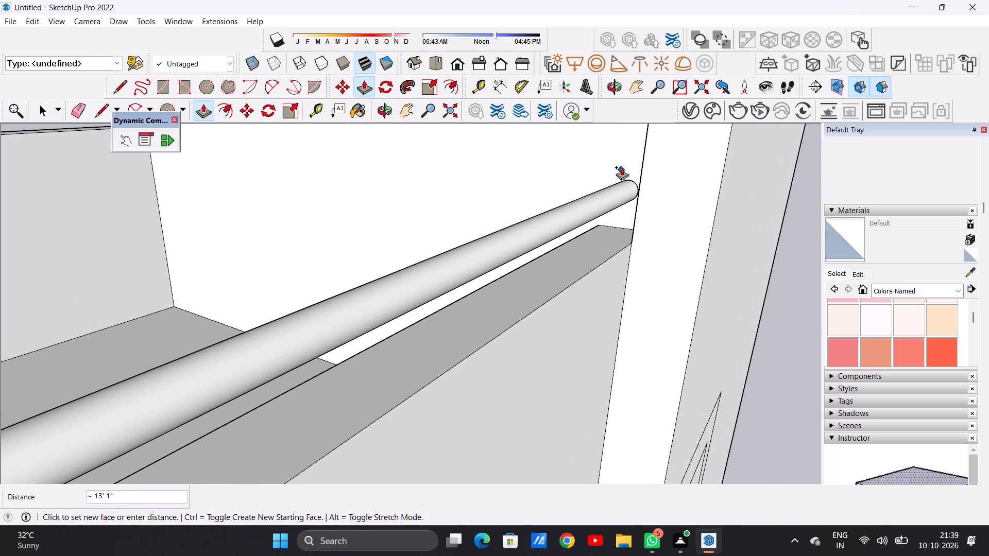
{"action": "left_click", "coordinate": [622, 164]}
{"action": "key", "text": "space"}
Examine the new handrail and parapet and the whole house's massing from the front, side and above.
{"action": "scroll", "coordinate": [528, 267], "scroll_direction": "down", "scroll_amount": 18}
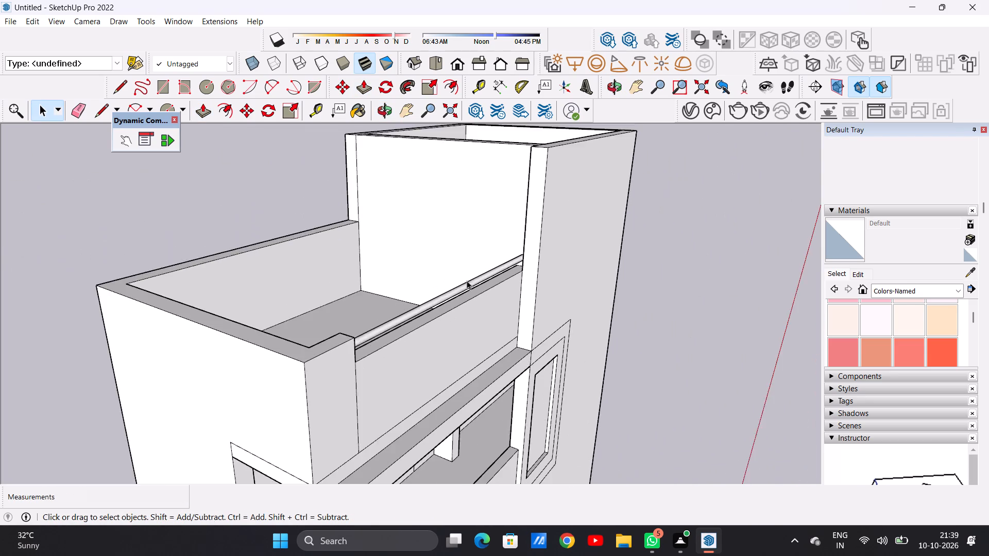
{"action": "scroll", "coordinate": [468, 280], "scroll_direction": "up", "scroll_amount": 1}
{"action": "scroll", "coordinate": [469, 280], "scroll_direction": "down", "scroll_amount": 2}
{"action": "middle_click_drag", "start_coordinate": [536, 323], "coordinate": [384, 302]}
{"action": "scroll", "coordinate": [421, 296], "scroll_direction": "down", "scroll_amount": 11}
{"action": "middle_click_drag", "start_coordinate": [481, 309], "coordinate": [374, 308]}
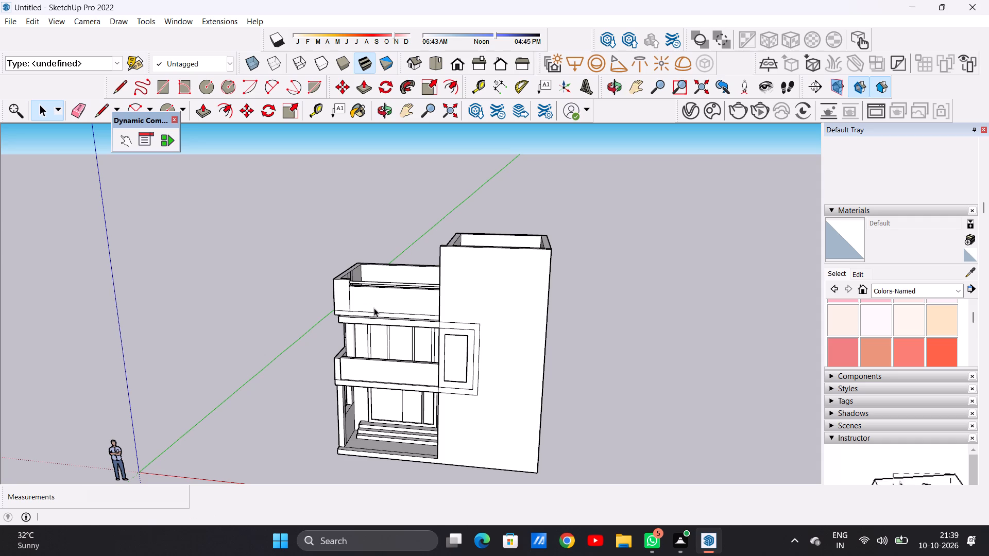
{"action": "scroll", "coordinate": [363, 307], "scroll_direction": "down", "scroll_amount": 7}
{"action": "scroll", "coordinate": [363, 335], "scroll_direction": "up", "scroll_amount": 2}
{"action": "middle_click_drag", "start_coordinate": [362, 333], "coordinate": [481, 232]}
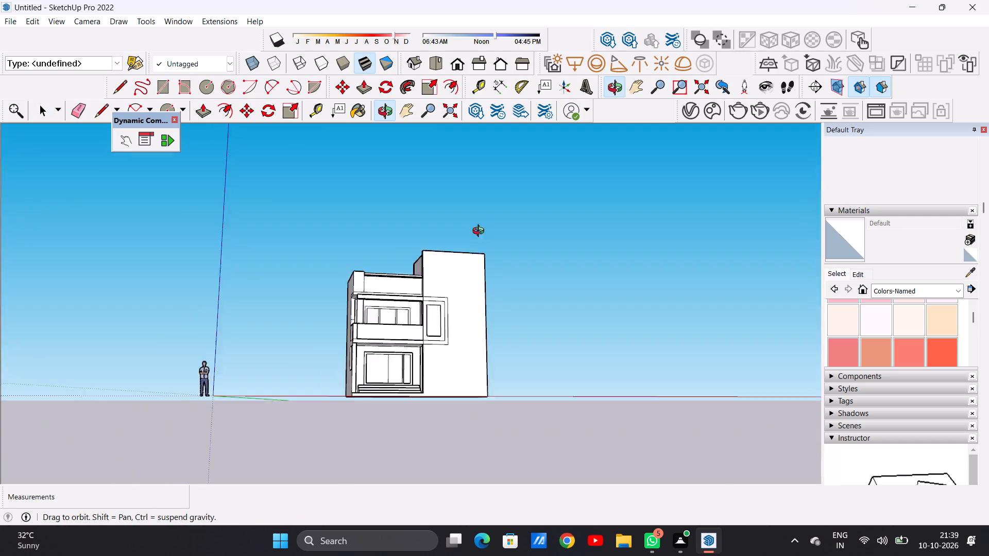
{"action": "middle_click_drag", "start_coordinate": [481, 232], "coordinate": [371, 357]}
{"action": "scroll", "coordinate": [367, 312], "scroll_direction": "up", "scroll_amount": 17}
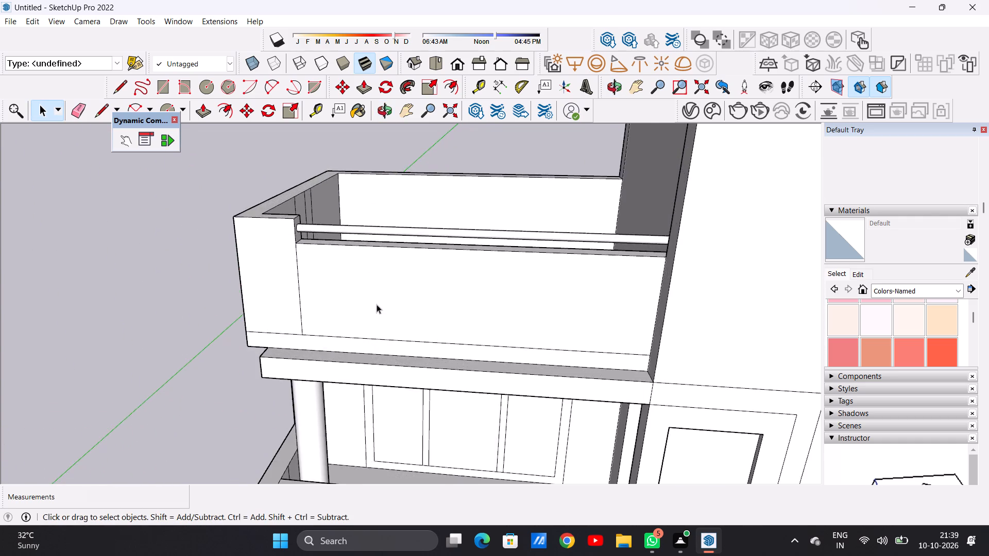
{"action": "middle_click_drag", "start_coordinate": [376, 303], "coordinate": [504, 297]}
{"action": "scroll", "coordinate": [394, 306], "scroll_direction": "down", "scroll_amount": 4}
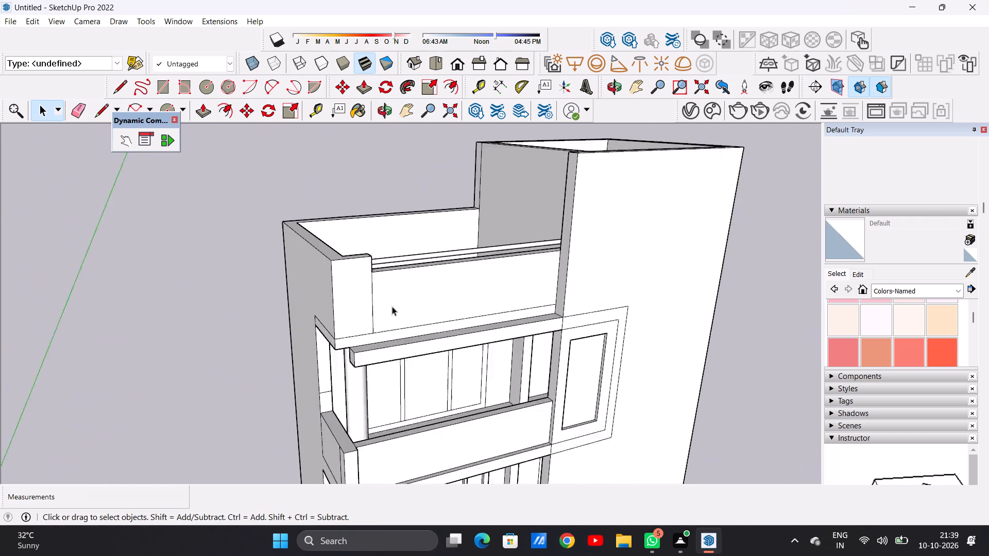
{"action": "scroll", "coordinate": [392, 306], "scroll_direction": "down", "scroll_amount": 7}
{"action": "middle_click_drag", "start_coordinate": [579, 395], "coordinate": [503, 320]}
{"action": "scroll", "coordinate": [412, 346], "scroll_direction": "down", "scroll_amount": 4}
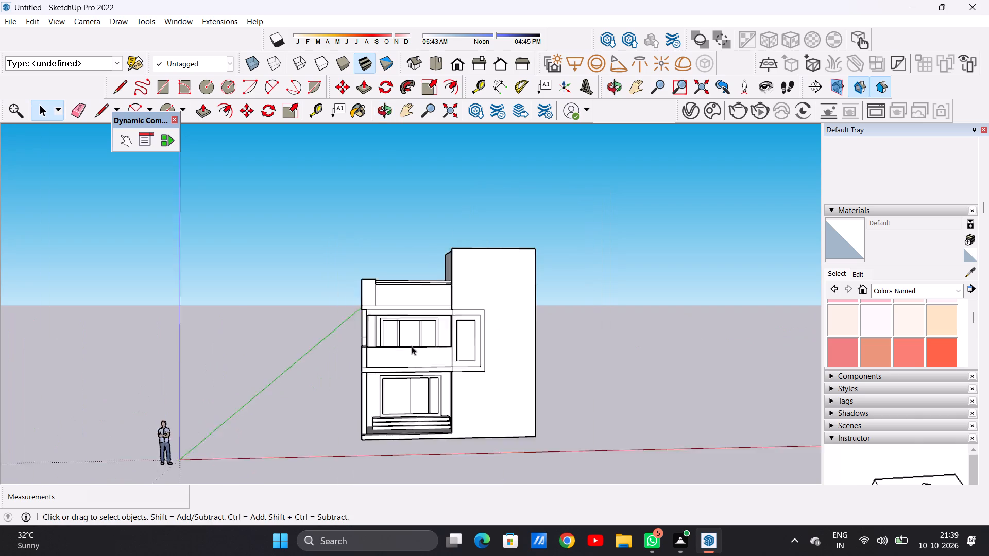
{"action": "scroll", "coordinate": [412, 346], "scroll_direction": "down", "scroll_amount": 8}
{"action": "scroll", "coordinate": [449, 353], "scroll_direction": "up", "scroll_amount": 15}
{"action": "scroll", "coordinate": [459, 346], "scroll_direction": "down", "scroll_amount": 5}
{"action": "scroll", "coordinate": [451, 337], "scroll_direction": "up", "scroll_amount": 1}
{"action": "scroll", "coordinate": [447, 335], "scroll_direction": "down", "scroll_amount": 1}
{"action": "middle_click_drag", "start_coordinate": [483, 331], "coordinate": [215, 385]}
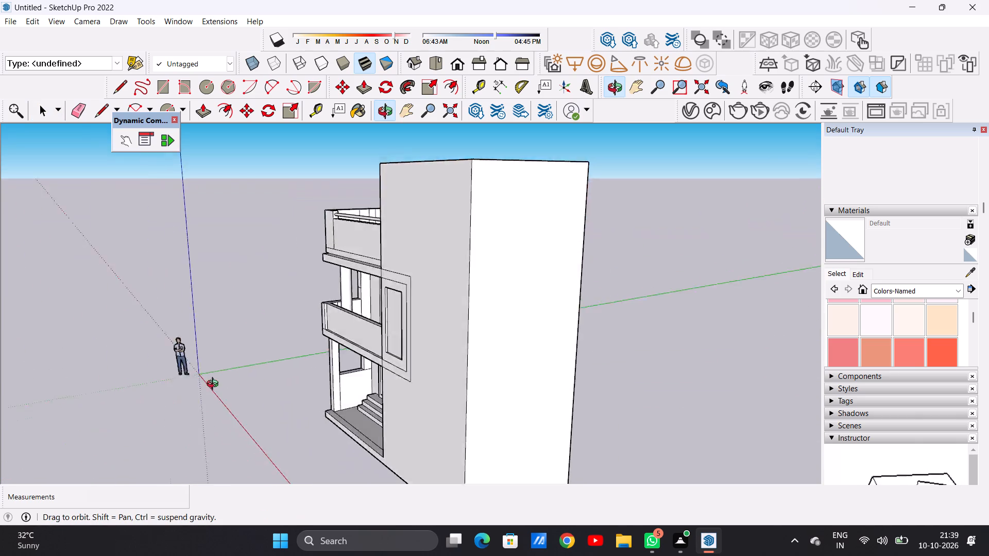
{"action": "middle_click_drag", "start_coordinate": [215, 385], "coordinate": [265, 304]}
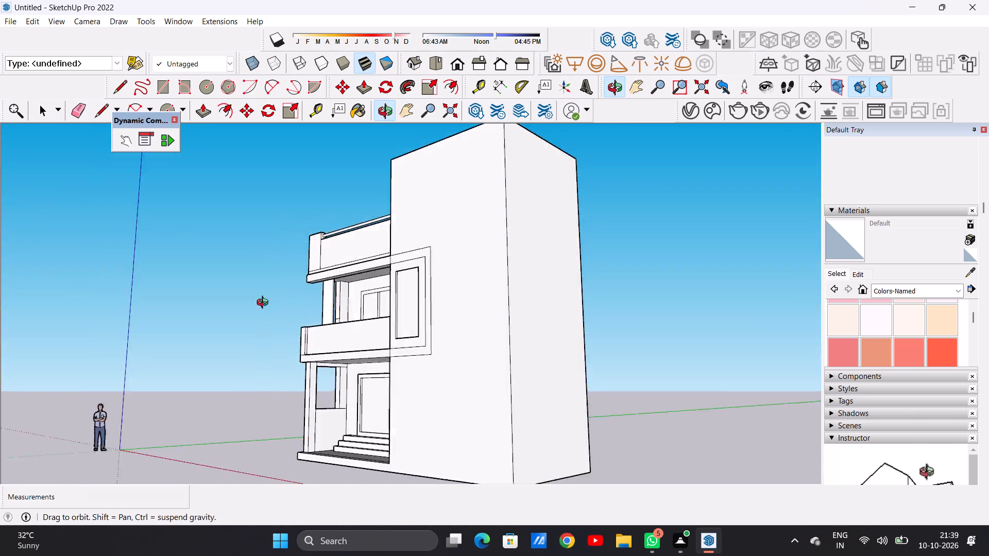
{"action": "middle_click_drag", "start_coordinate": [265, 304], "coordinate": [506, 369]}
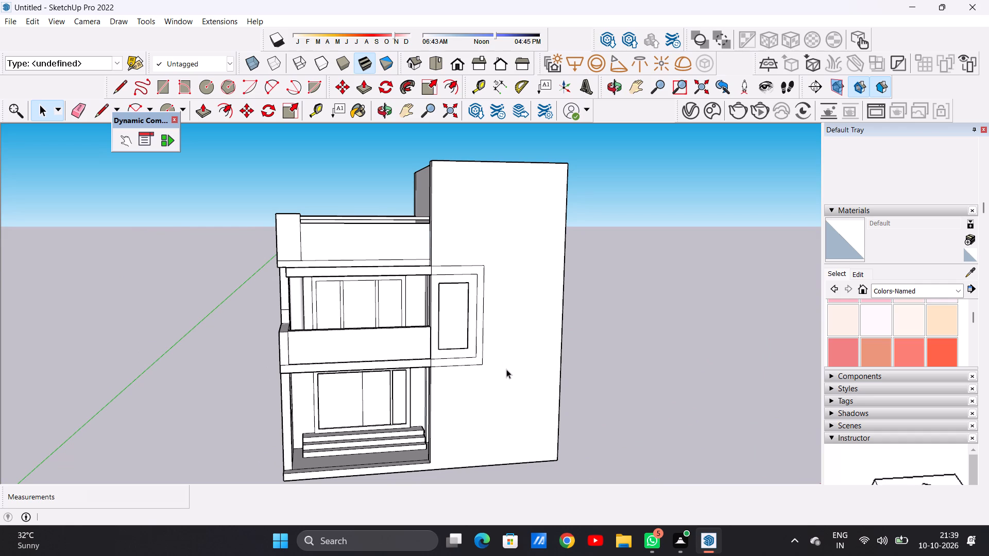
{"action": "scroll", "coordinate": [504, 358], "scroll_direction": "down", "scroll_amount": 10}
{"action": "middle_click_drag", "start_coordinate": [557, 350], "coordinate": [323, 360]}
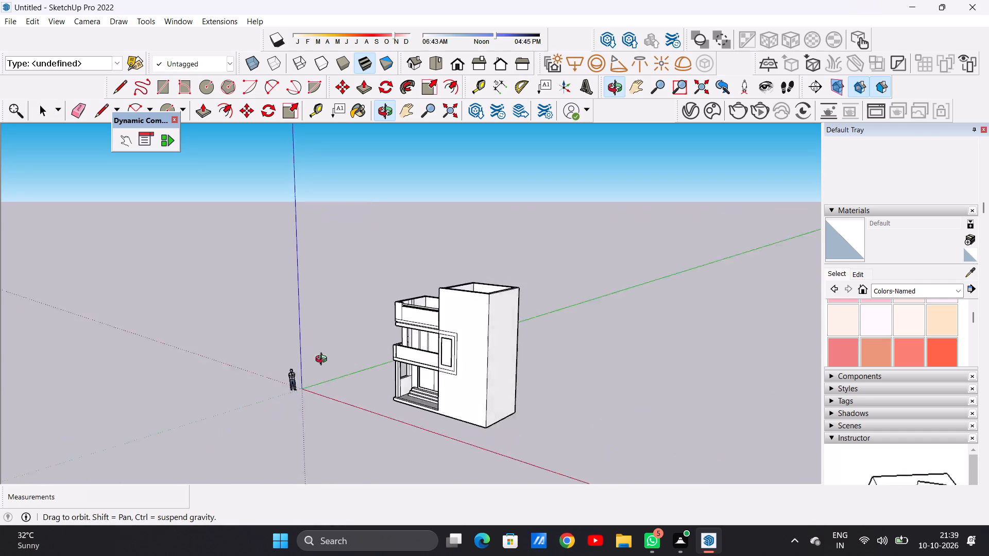
{"action": "middle_click_drag", "start_coordinate": [323, 360], "coordinate": [545, 421]}
{"action": "middle_click_drag", "start_coordinate": [500, 326], "coordinate": [462, 459]}
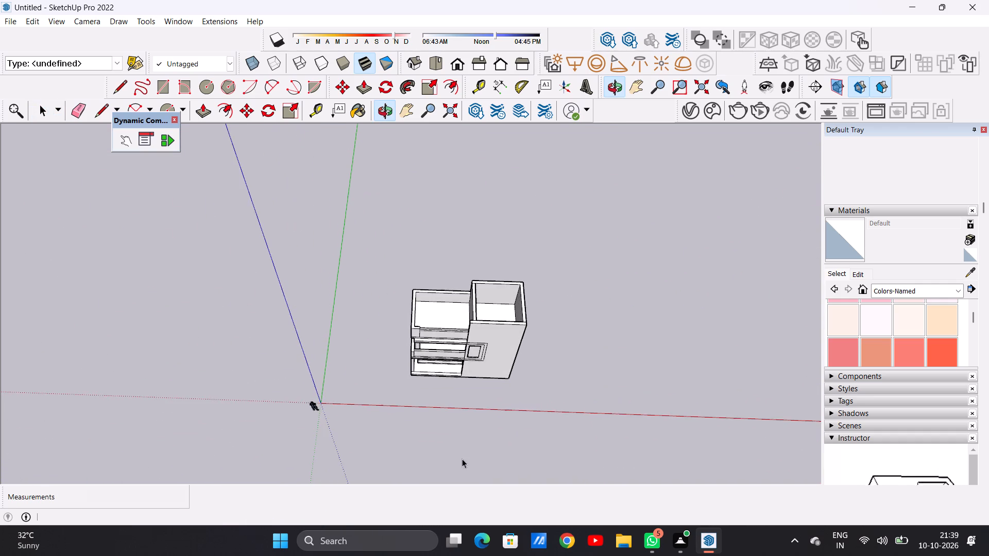
{"action": "scroll", "coordinate": [513, 322], "scroll_direction": "up", "scroll_amount": 11}
{"action": "scroll", "coordinate": [464, 352], "scroll_direction": "down", "scroll_amount": 11}
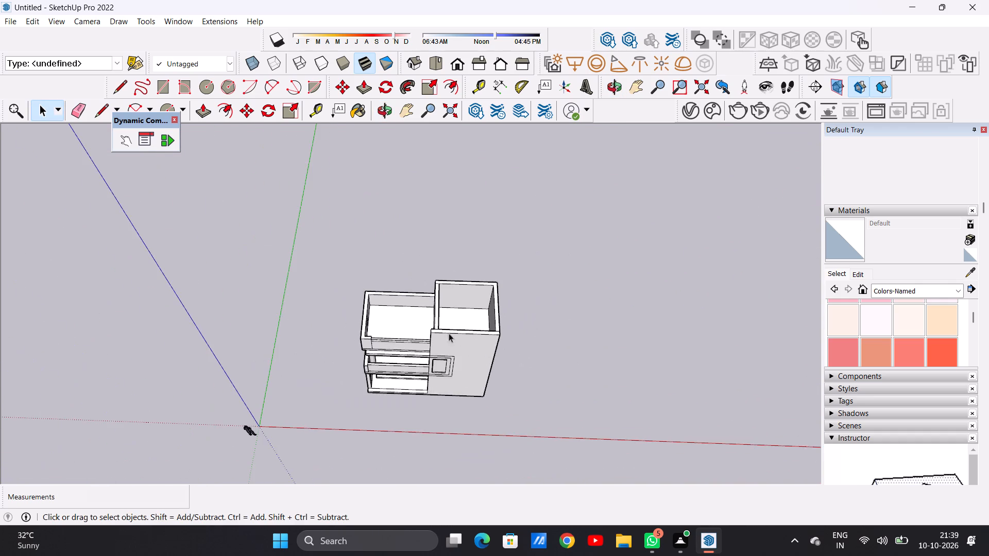
{"action": "middle_click_drag", "start_coordinate": [448, 324], "coordinate": [426, 202]}
{"action": "middle_click_drag", "start_coordinate": [543, 401], "coordinate": [621, 313]}
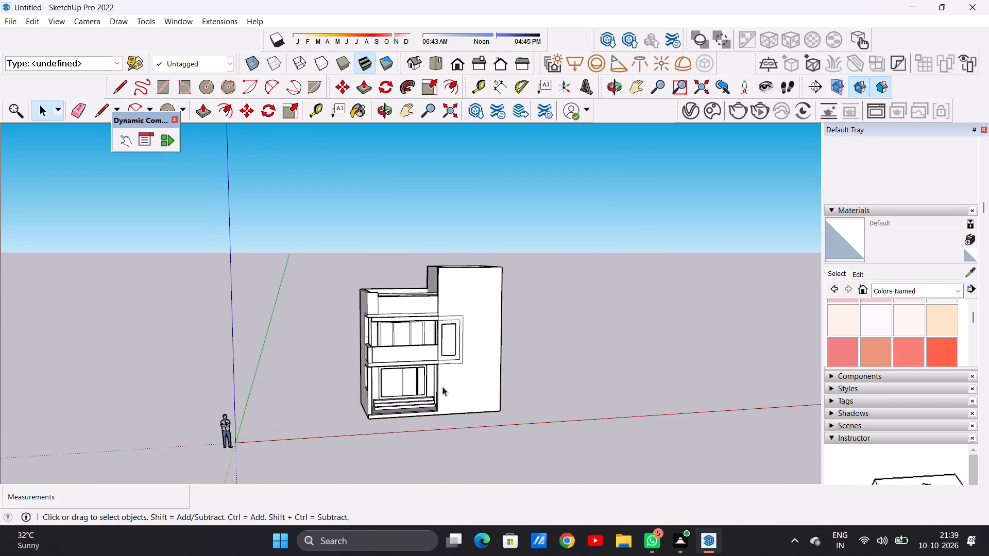
{"action": "middle_click_drag", "start_coordinate": [442, 387], "coordinate": [451, 334]}
Examine the facade up close: the terrace front, the middle balcony with its column and beam, and the entrance steps.
{"action": "scroll", "coordinate": [414, 323], "scroll_direction": "up", "scroll_amount": 8}
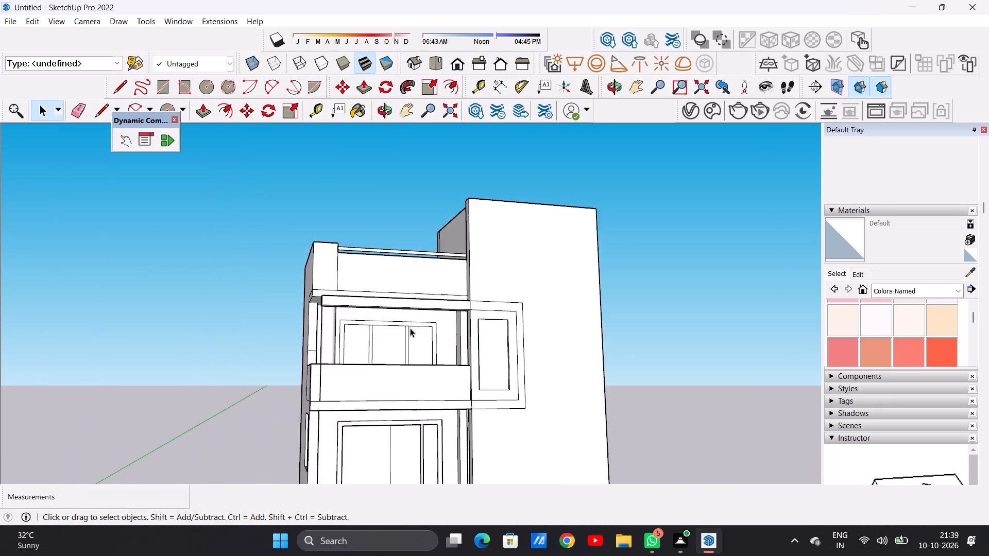
{"action": "scroll", "coordinate": [410, 328], "scroll_direction": "up", "scroll_amount": 5}
{"action": "scroll", "coordinate": [410, 346], "scroll_direction": "down", "scroll_amount": 5}
{"action": "middle_click_drag", "start_coordinate": [408, 355], "coordinate": [637, 455]}
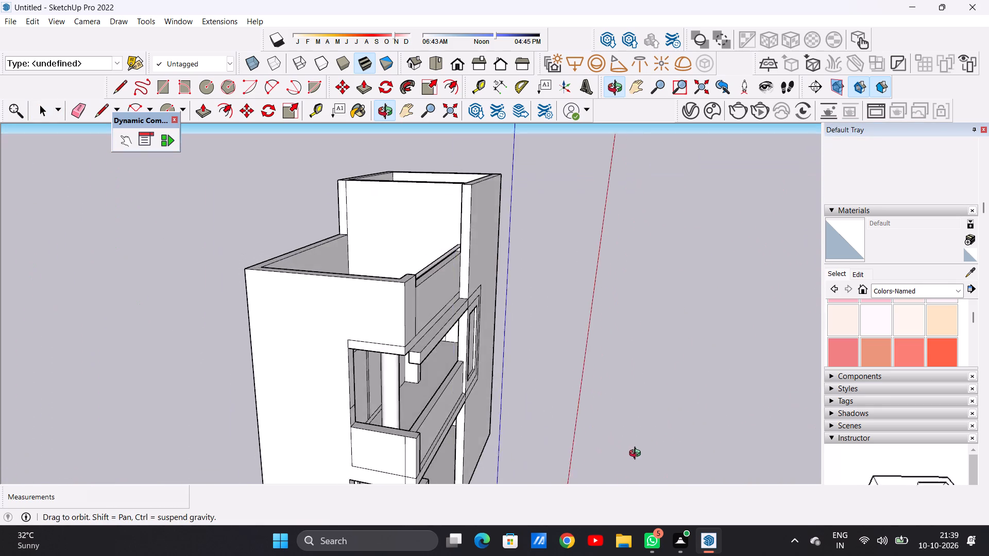
{"action": "middle_click_drag", "start_coordinate": [637, 455], "coordinate": [498, 468]}
{"action": "scroll", "coordinate": [434, 333], "scroll_direction": "up", "scroll_amount": 4}
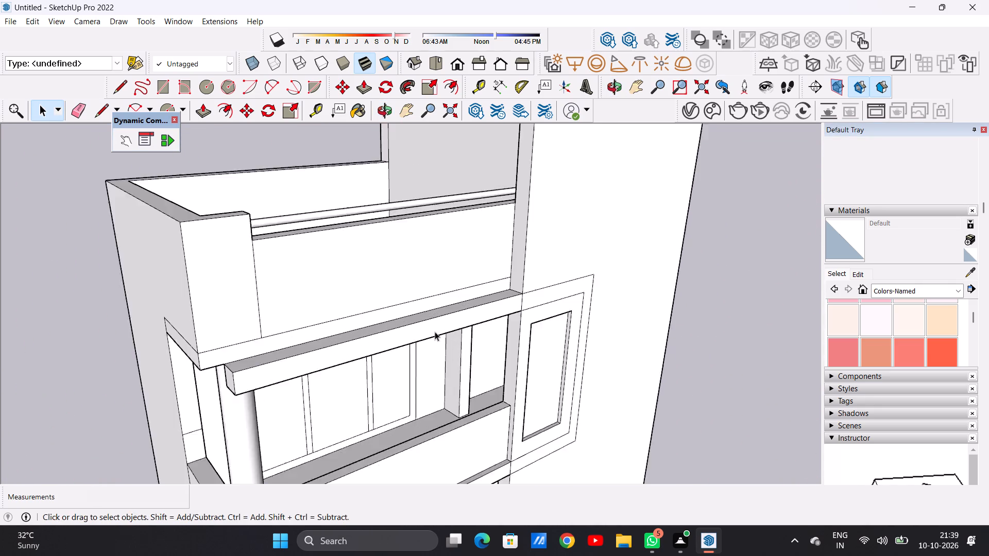
{"action": "scroll", "coordinate": [435, 332], "scroll_direction": "up", "scroll_amount": 6}
{"action": "middle_click_drag", "start_coordinate": [465, 361], "coordinate": [445, 263]}
{"action": "scroll", "coordinate": [459, 268], "scroll_direction": "up", "scroll_amount": 7}
{"action": "scroll", "coordinate": [472, 297], "scroll_direction": "down", "scroll_amount": 12}
{"action": "middle_click_drag", "start_coordinate": [442, 352], "coordinate": [427, 380]}
{"action": "scroll", "coordinate": [371, 353], "scroll_direction": "down", "scroll_amount": 14}
{"action": "middle_click_drag", "start_coordinate": [561, 380], "coordinate": [417, 410]}
{"action": "scroll", "coordinate": [405, 406], "scroll_direction": "up", "scroll_amount": 9}
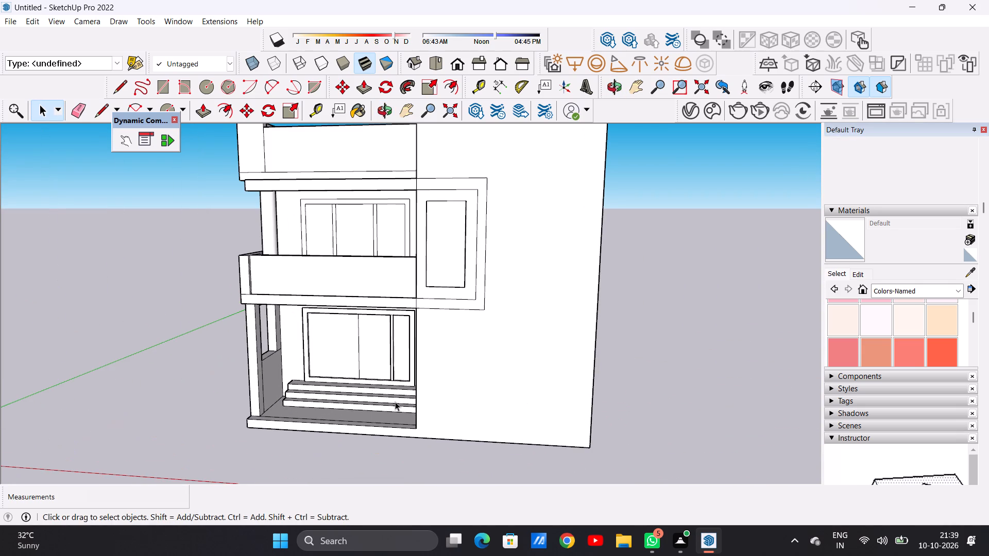
{"action": "scroll", "coordinate": [279, 378], "scroll_direction": "up", "scroll_amount": 7}
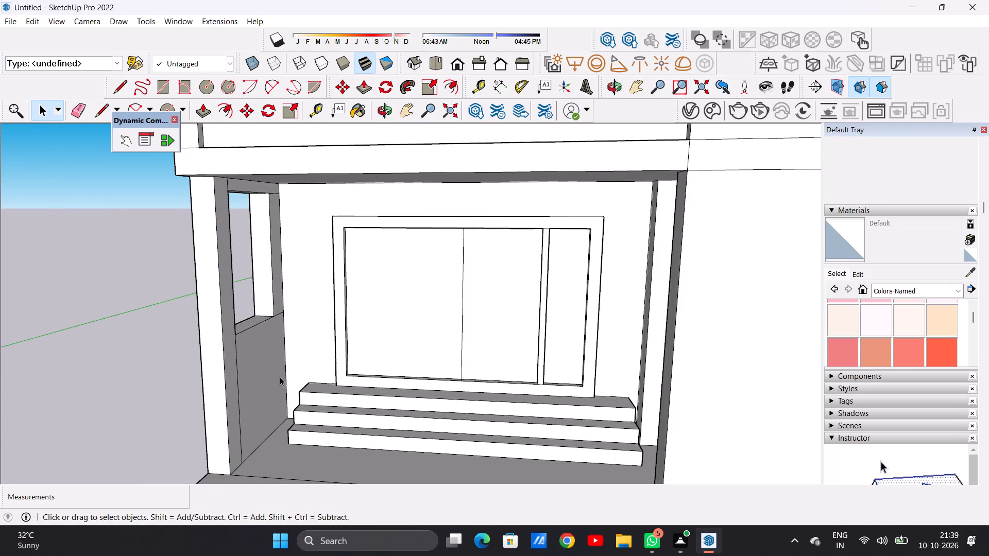
{"action": "scroll", "coordinate": [280, 377], "scroll_direction": "up", "scroll_amount": 2}
{"action": "middle_click_drag", "start_coordinate": [288, 373], "coordinate": [320, 366]}
{"action": "scroll", "coordinate": [331, 441], "scroll_direction": "down", "scroll_amount": 15}
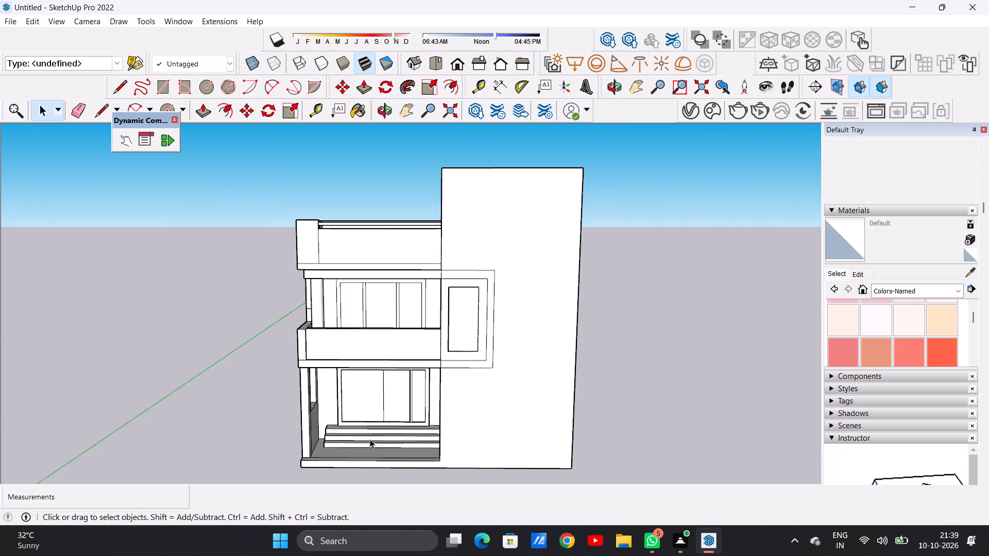
{"action": "scroll", "coordinate": [373, 369], "scroll_direction": "up", "scroll_amount": 8}
{"action": "middle_click_drag", "start_coordinate": [354, 324], "coordinate": [530, 324]}
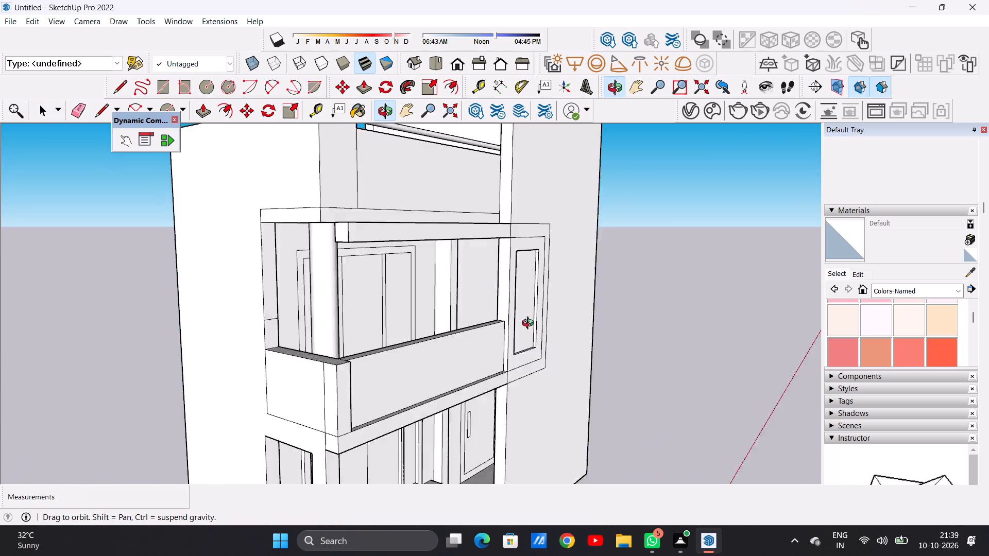
{"action": "middle_click_drag", "start_coordinate": [530, 324], "coordinate": [641, 323]}
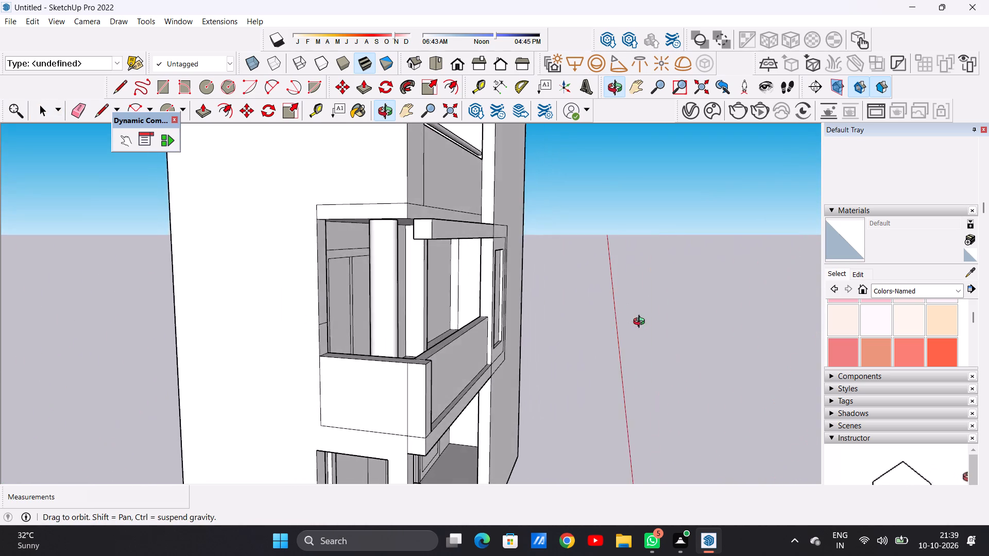
Examine the whole house's massing and facade proportions from the front, from above and at an angle.
{"action": "middle_click_drag", "start_coordinate": [641, 323], "coordinate": [375, 318]}
{"action": "scroll", "coordinate": [369, 325], "scroll_direction": "down", "scroll_amount": 9}
{"action": "middle_click_drag", "start_coordinate": [535, 307], "coordinate": [505, 328]}
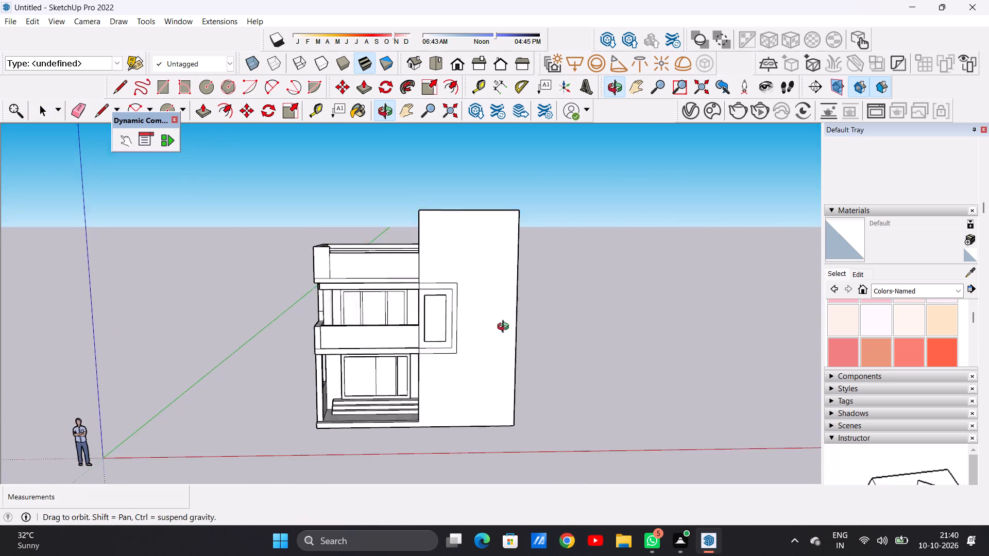
{"action": "middle_click_drag", "start_coordinate": [505, 328], "coordinate": [519, 365]}
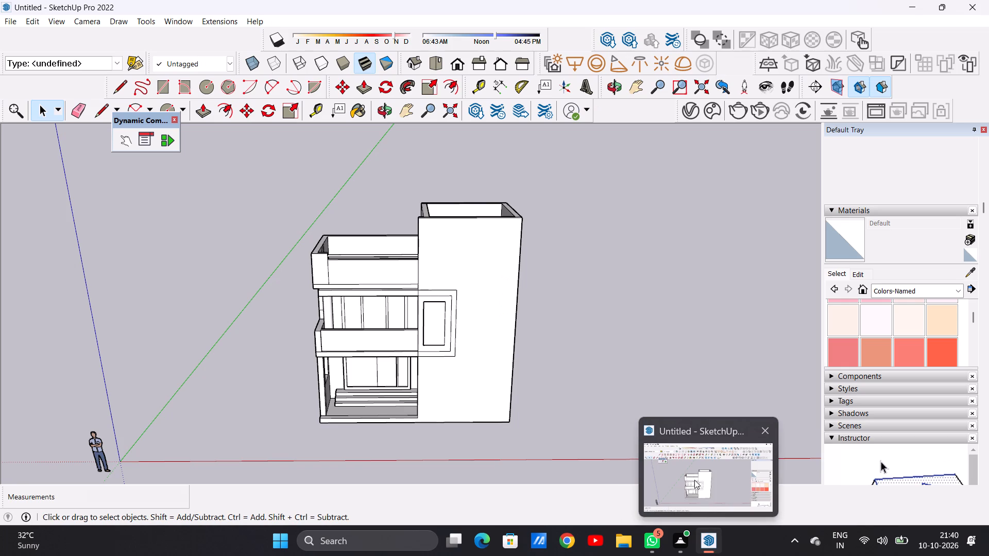
{"action": "left_click", "coordinate": [694, 480]}
{"action": "scroll", "coordinate": [451, 338], "scroll_direction": "up", "scroll_amount": 12}
{"action": "scroll", "coordinate": [376, 306], "scroll_direction": "down", "scroll_amount": 6}
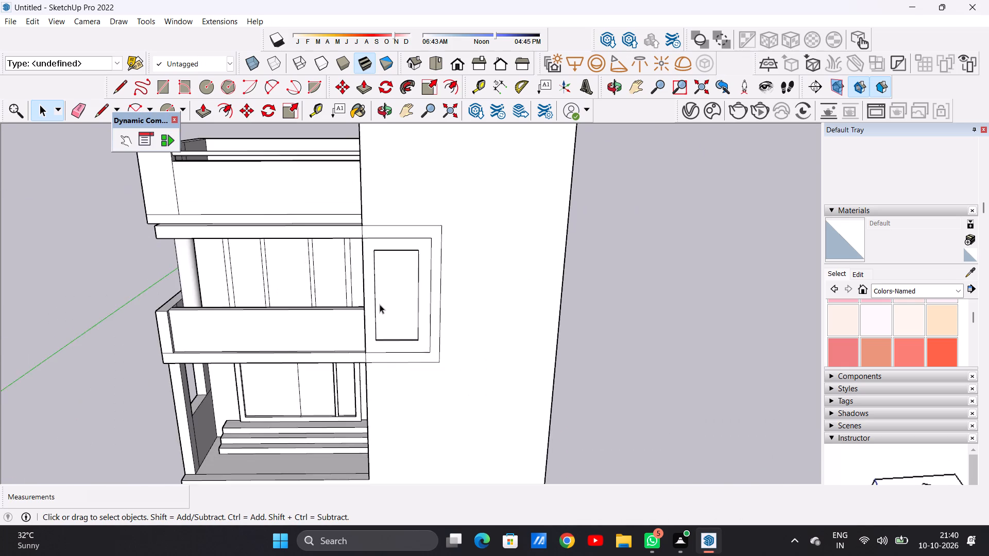
{"action": "middle_click_drag", "start_coordinate": [354, 320], "coordinate": [367, 298]}
{"action": "scroll", "coordinate": [436, 321], "scroll_direction": "down", "scroll_amount": 8}
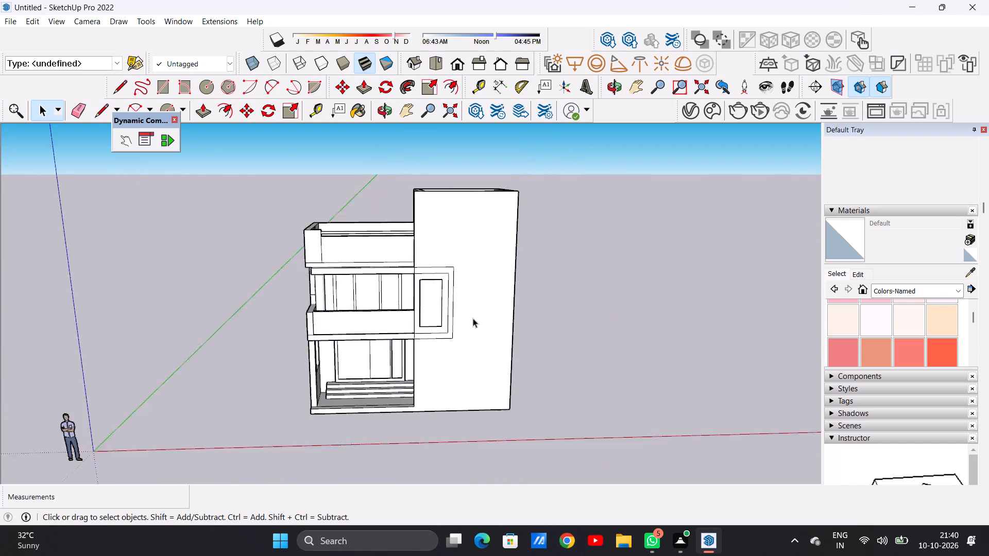
{"action": "scroll", "coordinate": [473, 318], "scroll_direction": "down", "scroll_amount": 1}
{"action": "scroll", "coordinate": [284, 210], "scroll_direction": "up", "scroll_amount": 6}
{"action": "scroll", "coordinate": [308, 266], "scroll_direction": "down", "scroll_amount": 6}
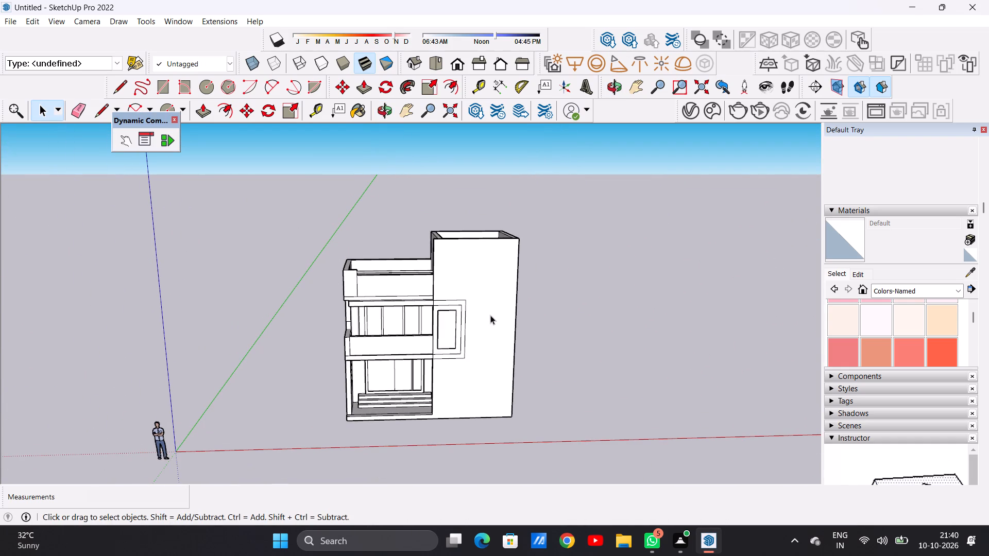
{"action": "middle_click_drag", "start_coordinate": [425, 378], "coordinate": [392, 311]}
{"action": "scroll", "coordinate": [384, 333], "scroll_direction": "up", "scroll_amount": 5}
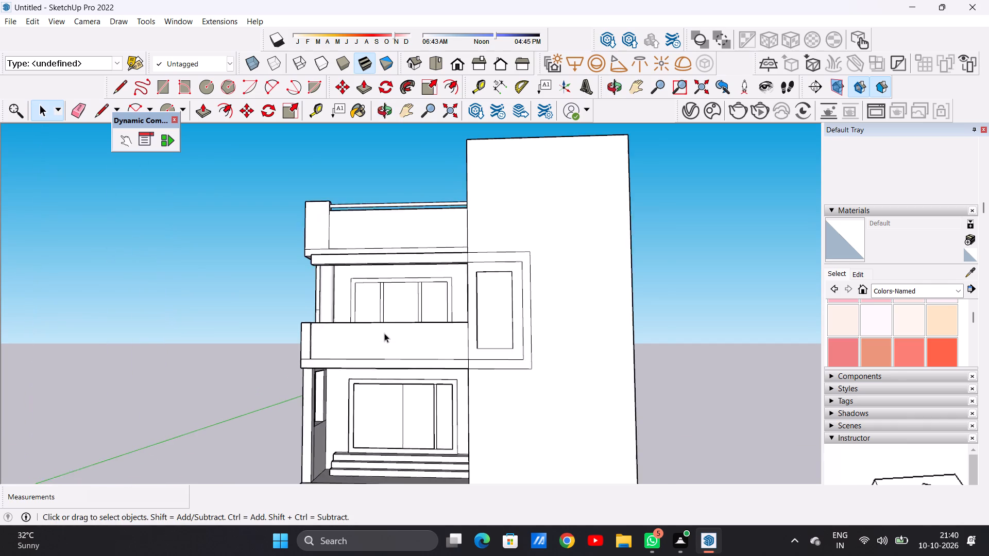
{"action": "scroll", "coordinate": [384, 333], "scroll_direction": "up", "scroll_amount": 2}
{"action": "middle_click_drag", "start_coordinate": [365, 336], "coordinate": [424, 399]}
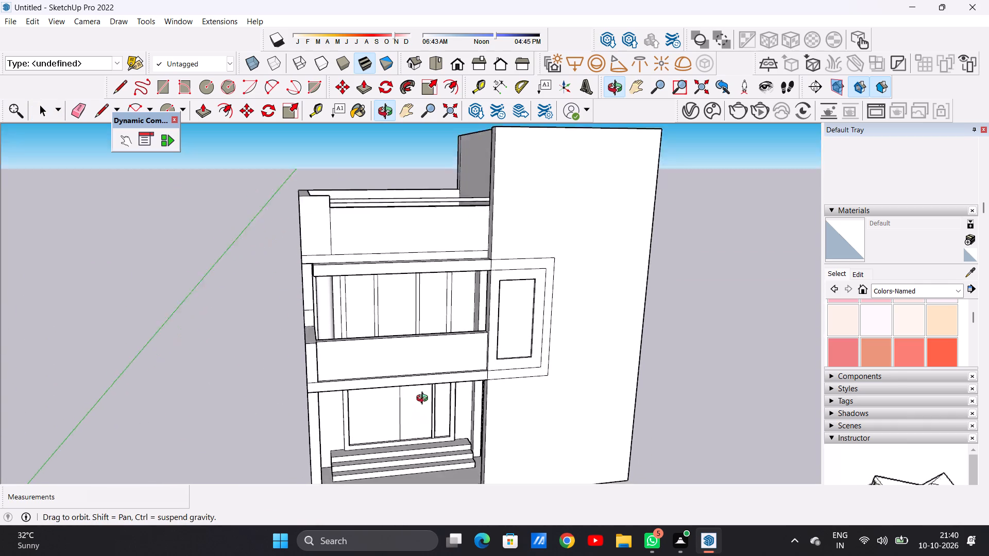
{"action": "middle_click_drag", "start_coordinate": [424, 399], "coordinate": [389, 374]}
{"action": "scroll", "coordinate": [389, 374], "scroll_direction": "down", "scroll_amount": 1}
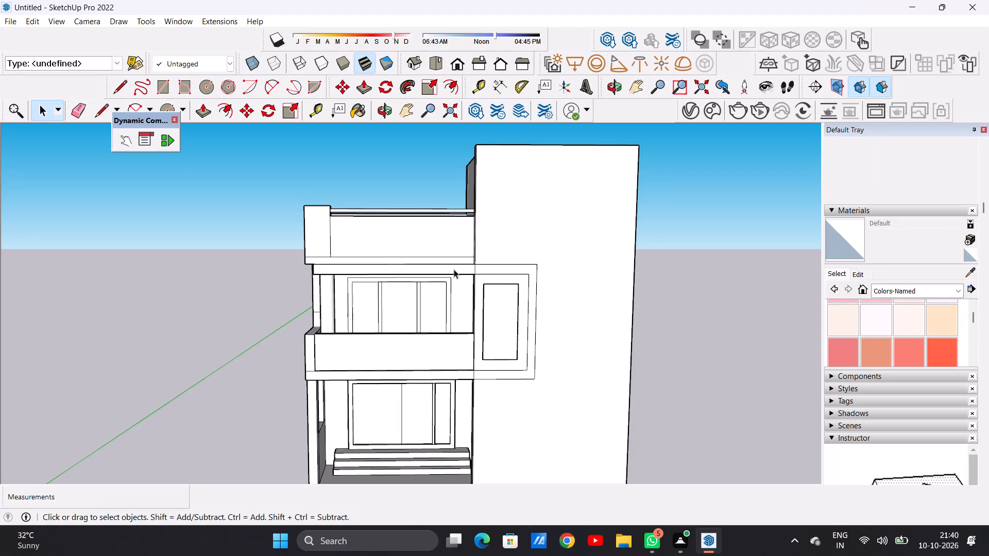
{"action": "middle_click_drag", "start_coordinate": [494, 231], "coordinate": [487, 309]}
{"action": "scroll", "coordinate": [419, 254], "scroll_direction": "down", "scroll_amount": 5}
{"action": "scroll", "coordinate": [419, 254], "scroll_direction": "up", "scroll_amount": 4}
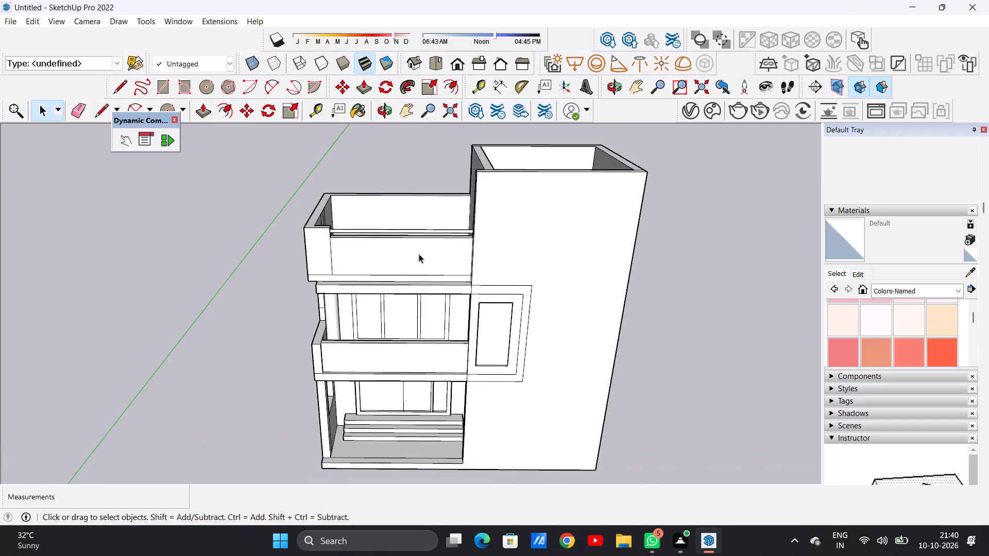
{"action": "middle_click_drag", "start_coordinate": [488, 255], "coordinate": [400, 266]}
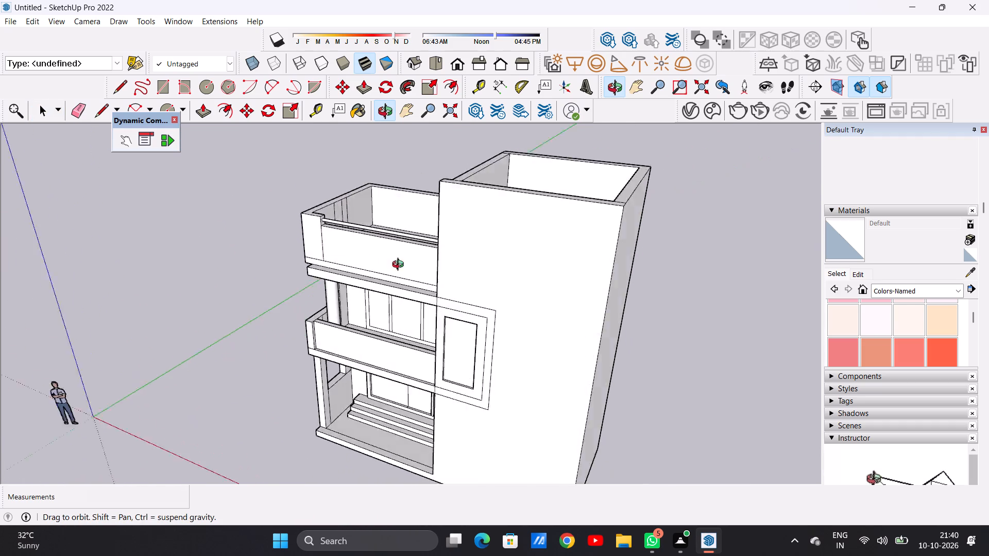
{"action": "middle_click_drag", "start_coordinate": [400, 266], "coordinate": [454, 207]}
{"action": "scroll", "coordinate": [553, 270], "scroll_direction": "up", "scroll_amount": 5}
{"action": "scroll", "coordinate": [413, 305], "scroll_direction": "down", "scroll_amount": 8}
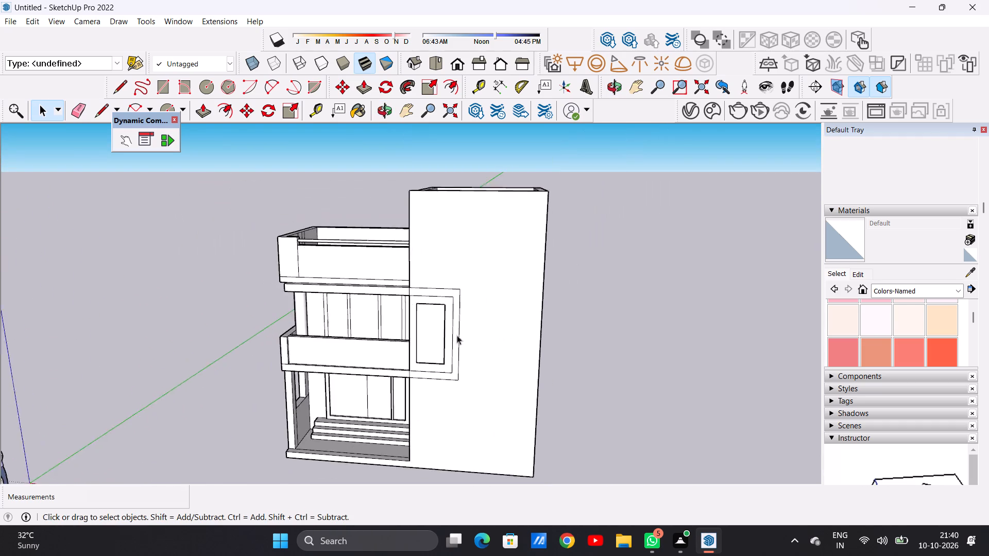
{"action": "middle_click_drag", "start_coordinate": [473, 363], "coordinate": [497, 337]}
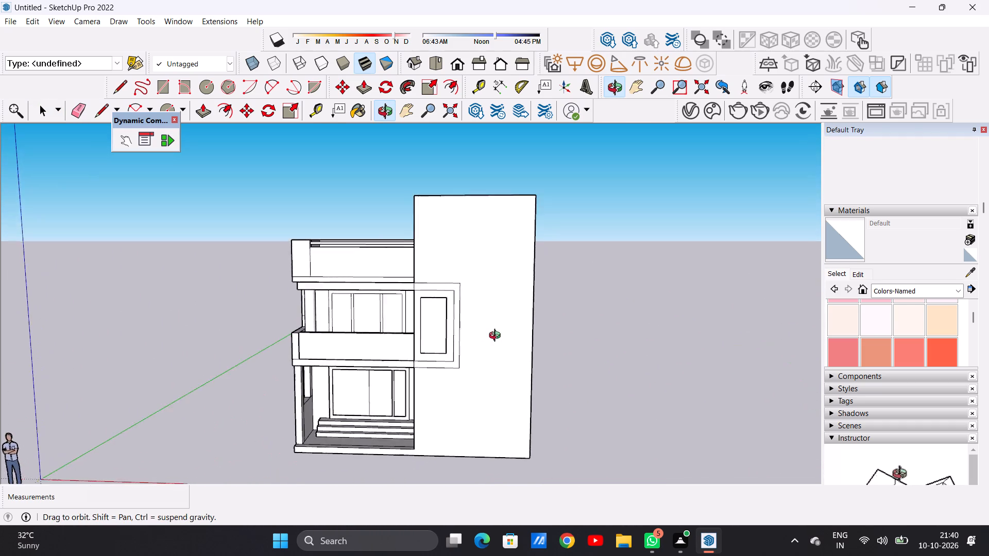
{"action": "middle_click_drag", "start_coordinate": [497, 337], "coordinate": [493, 329]}
Examine the tall front wall's blank upper part and its junction with the terrace parapet and handrail.
{"action": "scroll", "coordinate": [402, 231], "scroll_direction": "up", "scroll_amount": 7}
{"action": "scroll", "coordinate": [458, 259], "scroll_direction": "up", "scroll_amount": 11}
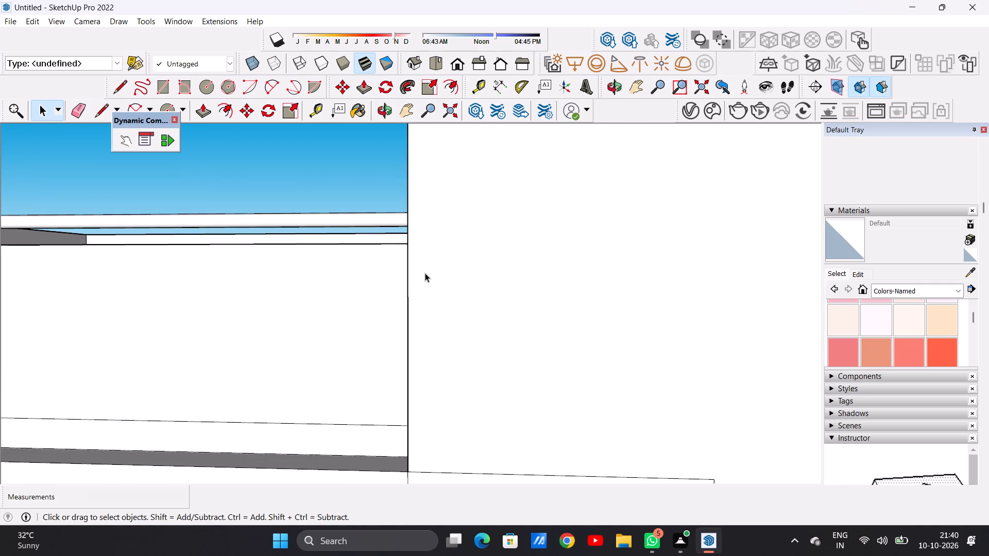
{"action": "scroll", "coordinate": [425, 273], "scroll_direction": "down", "scroll_amount": 8}
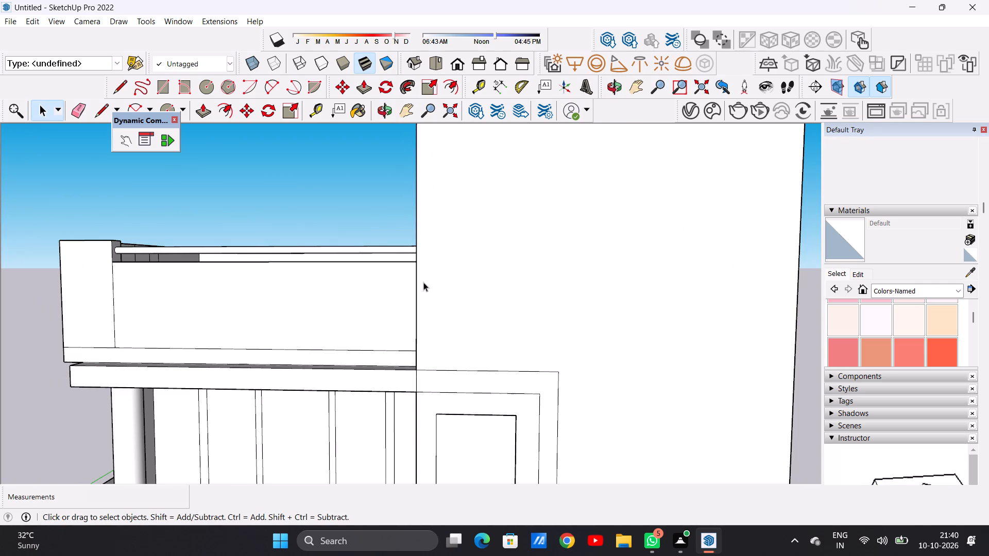
{"action": "scroll", "coordinate": [415, 288], "scroll_direction": "down", "scroll_amount": 4}
{"action": "scroll", "coordinate": [425, 269], "scroll_direction": "up", "scroll_amount": 6}
{"action": "scroll", "coordinate": [402, 280], "scroll_direction": "down", "scroll_amount": 9}
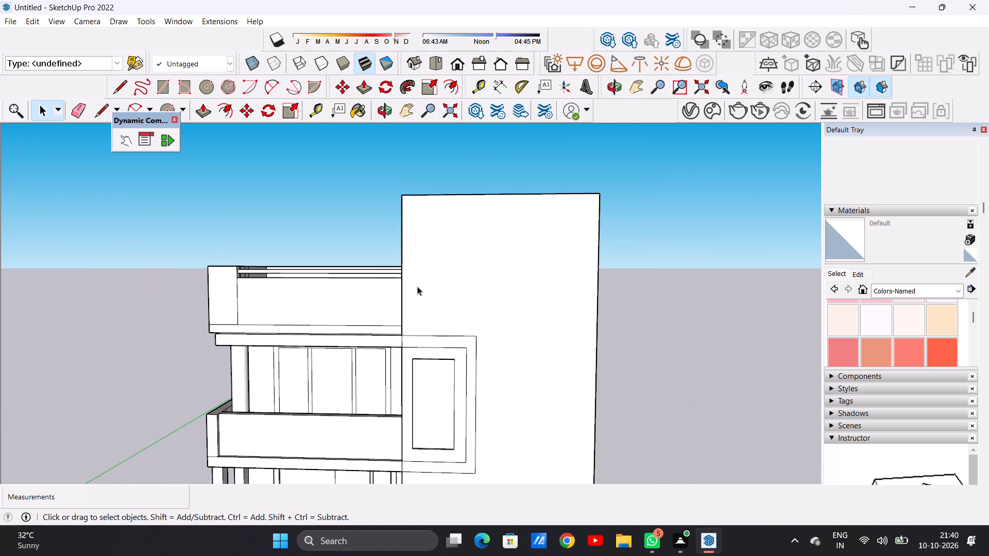
{"action": "scroll", "coordinate": [461, 285], "scroll_direction": "down", "scroll_amount": 11}
{"action": "scroll", "coordinate": [462, 288], "scroll_direction": "up", "scroll_amount": 11}
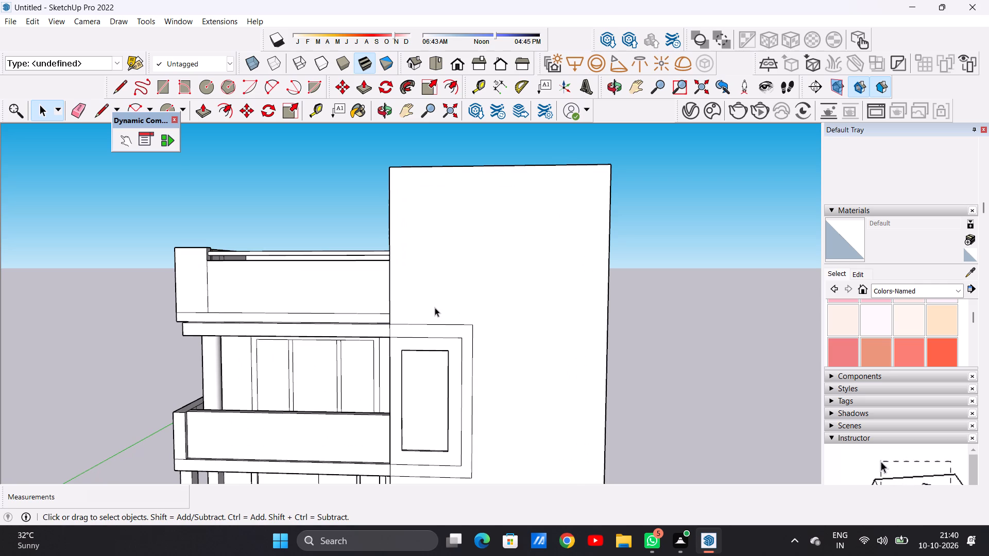
{"action": "middle_click_drag", "start_coordinate": [404, 286], "coordinate": [404, 292]}
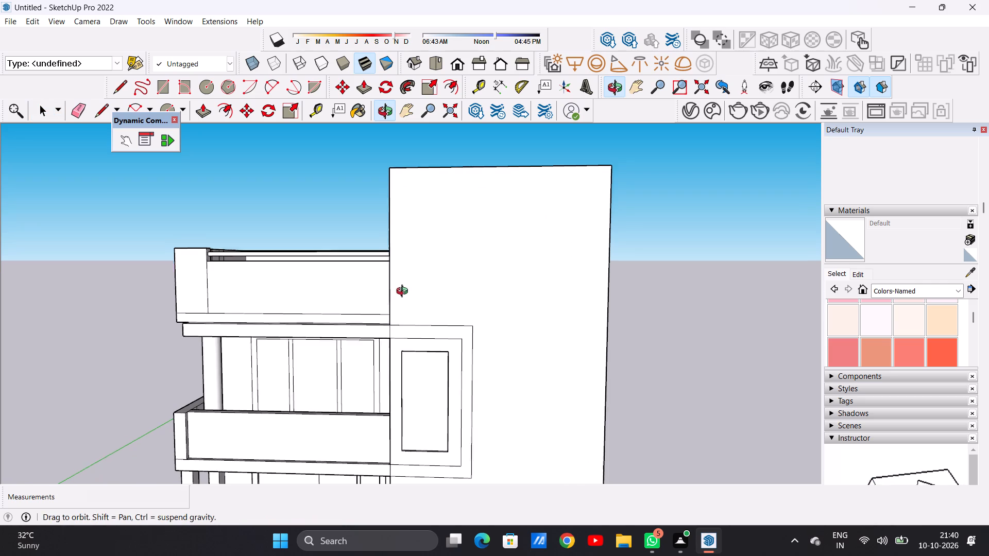
{"action": "middle_click_drag", "start_coordinate": [404, 292], "coordinate": [414, 327]}
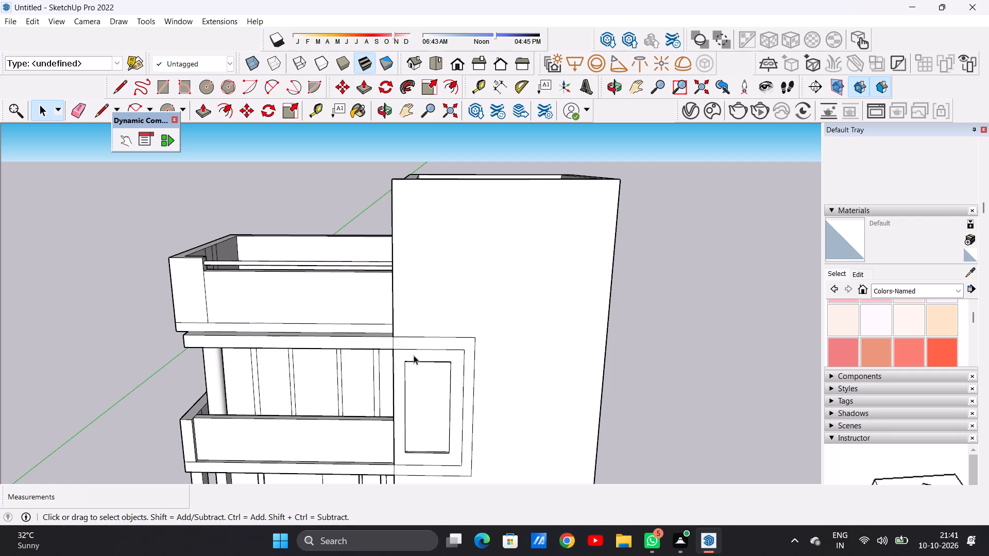
{"action": "scroll", "coordinate": [376, 309], "scroll_direction": "down", "scroll_amount": 5}
{"action": "scroll", "coordinate": [399, 293], "scroll_direction": "up", "scroll_amount": 6}
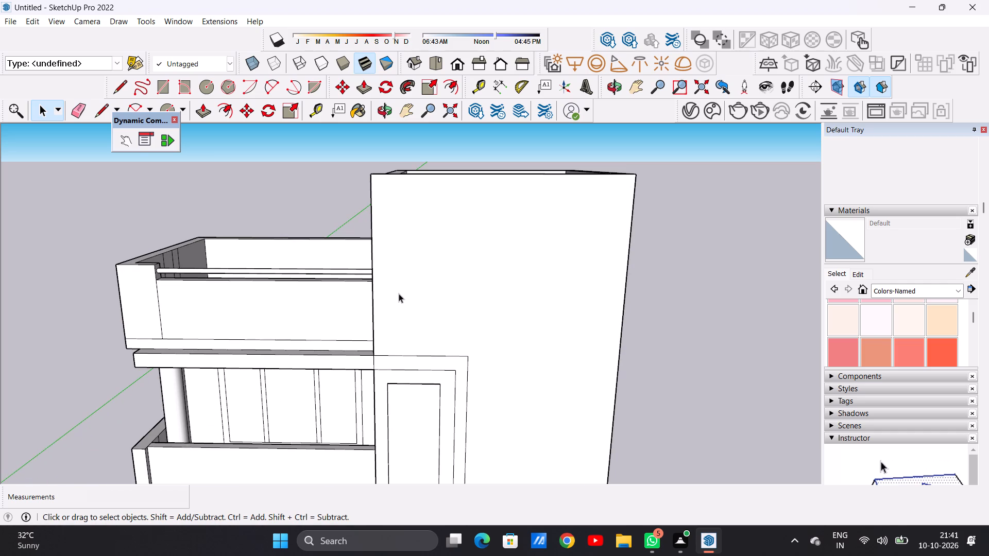
{"action": "scroll", "coordinate": [384, 305], "scroll_direction": "down", "scroll_amount": 1}
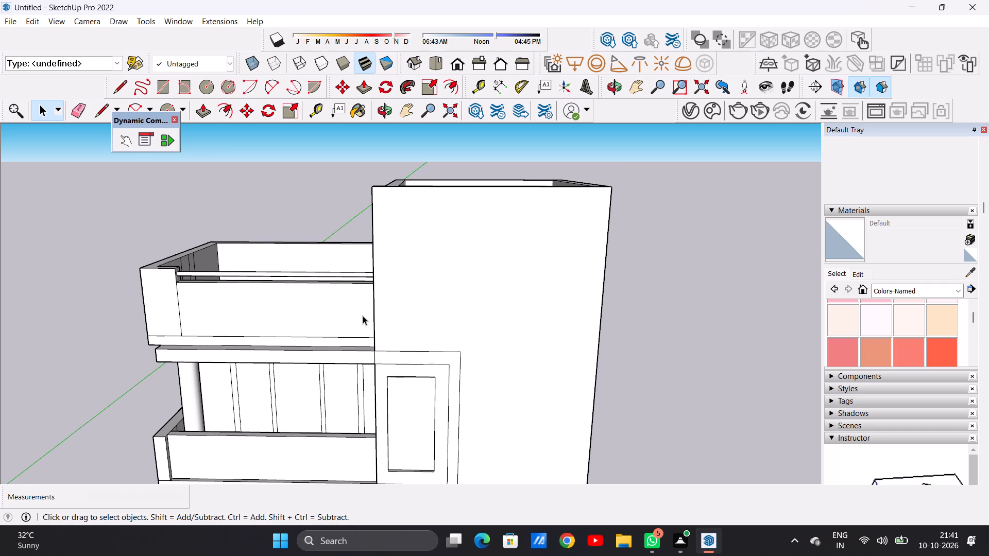
{"action": "scroll", "coordinate": [363, 316], "scroll_direction": "down", "scroll_amount": 2}
{"action": "middle_click_drag", "start_coordinate": [427, 317], "coordinate": [411, 277]}
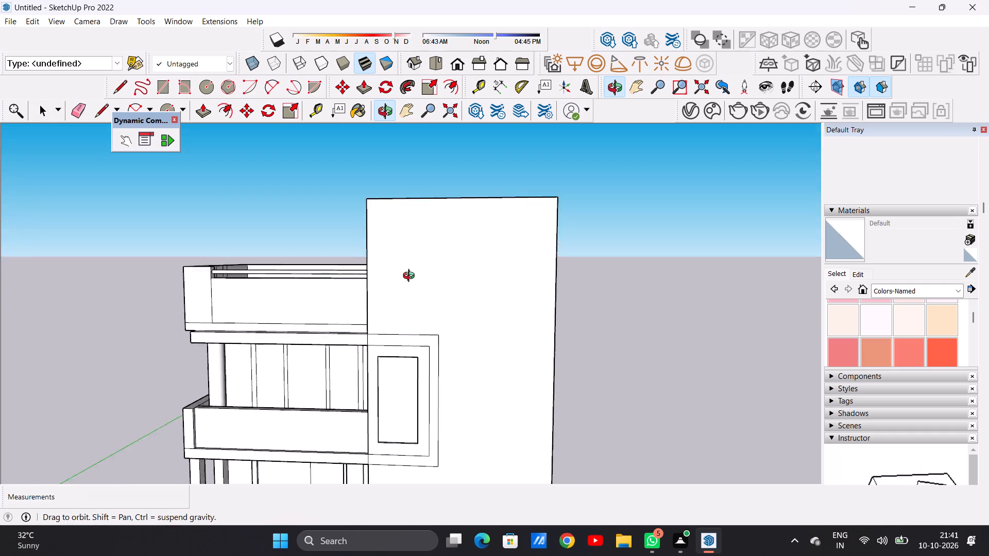
{"action": "middle_click_drag", "start_coordinate": [411, 277], "coordinate": [405, 245]}
{"action": "scroll", "coordinate": [377, 235], "scroll_direction": "up", "scroll_amount": 5}
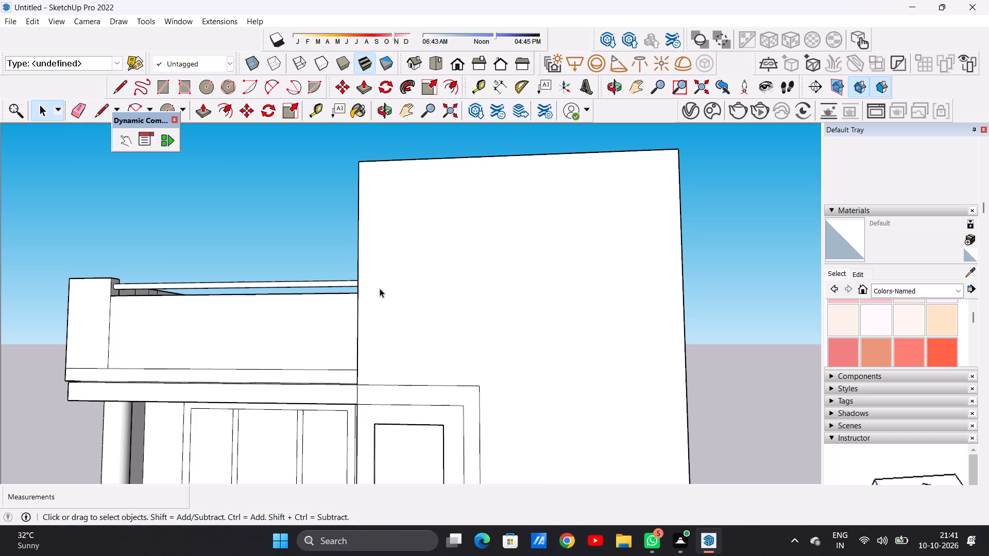
{"action": "scroll", "coordinate": [378, 310], "scroll_direction": "down", "scroll_amount": 8}
{"action": "scroll", "coordinate": [397, 276], "scroll_direction": "up", "scroll_amount": 6}
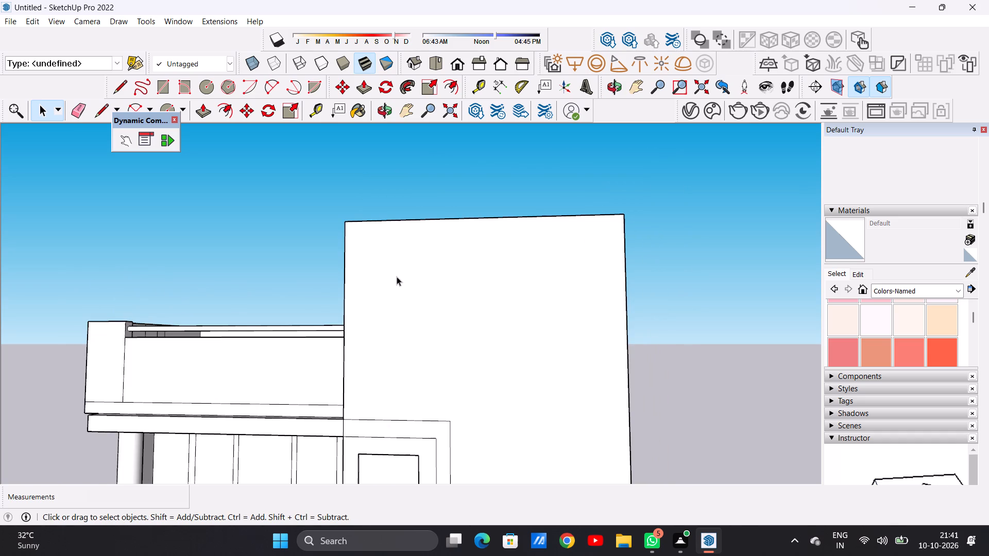
Draw a line about 11' across the tall front wall just below its top edge, continuing about 29' 5" straight down to the base.
{"action": "key", "text": "l"}
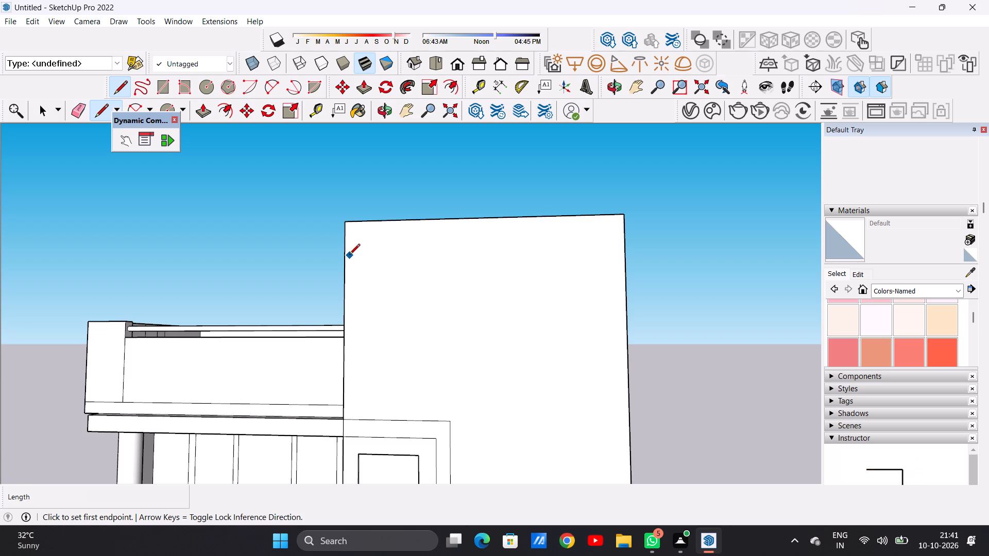
{"action": "key", "text": "space"}
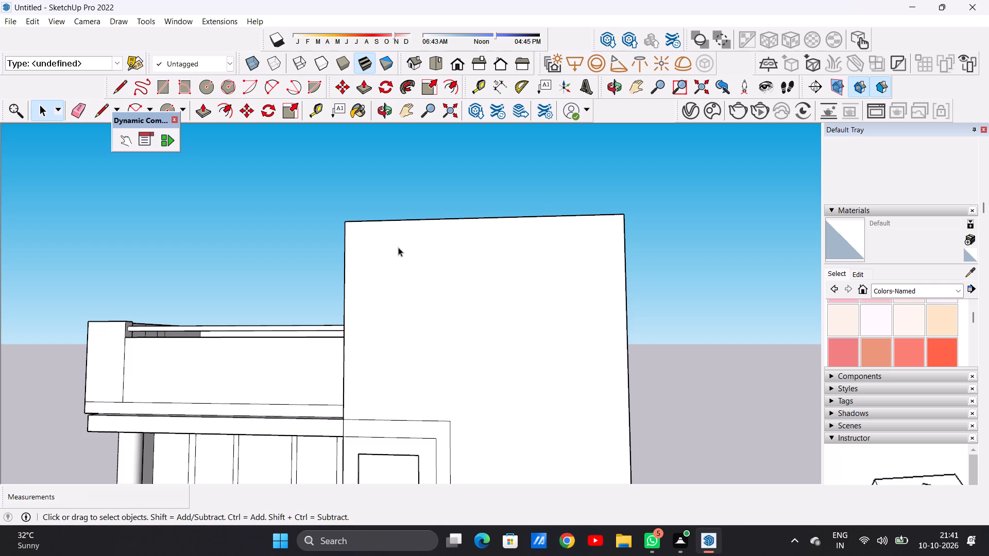
{"action": "scroll", "coordinate": [398, 247], "scroll_direction": "down", "scroll_amount": 8}
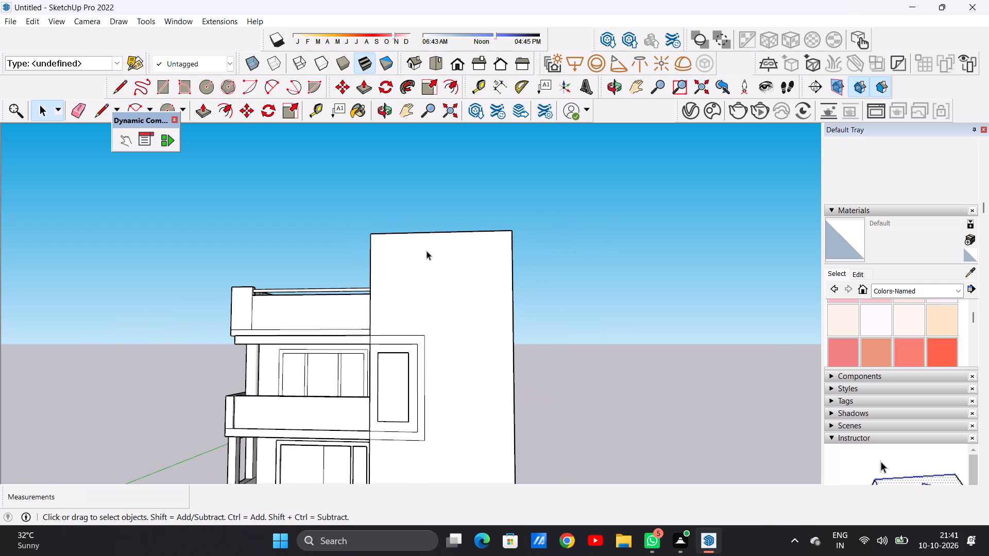
{"action": "key", "text": "l"}
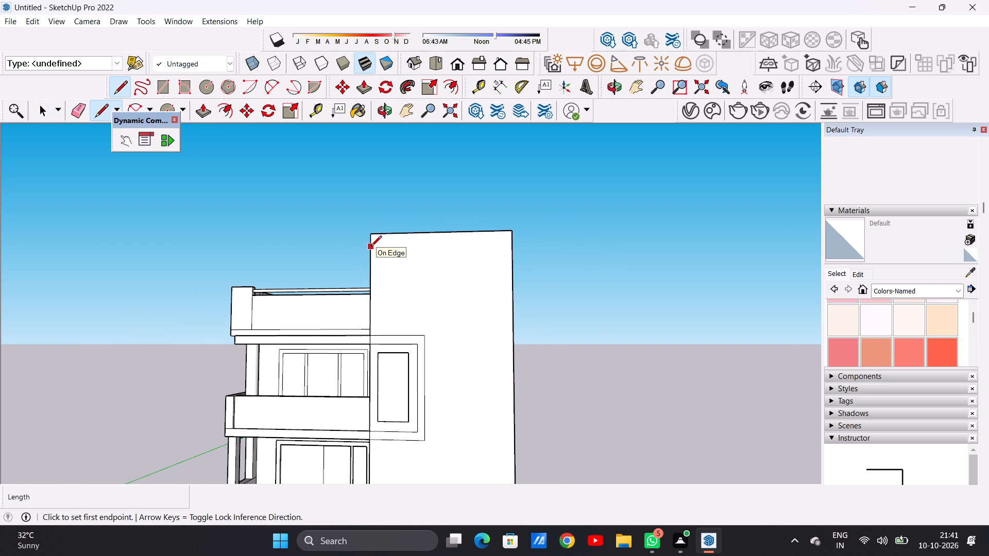
{"action": "left_click", "coordinate": [371, 247]}
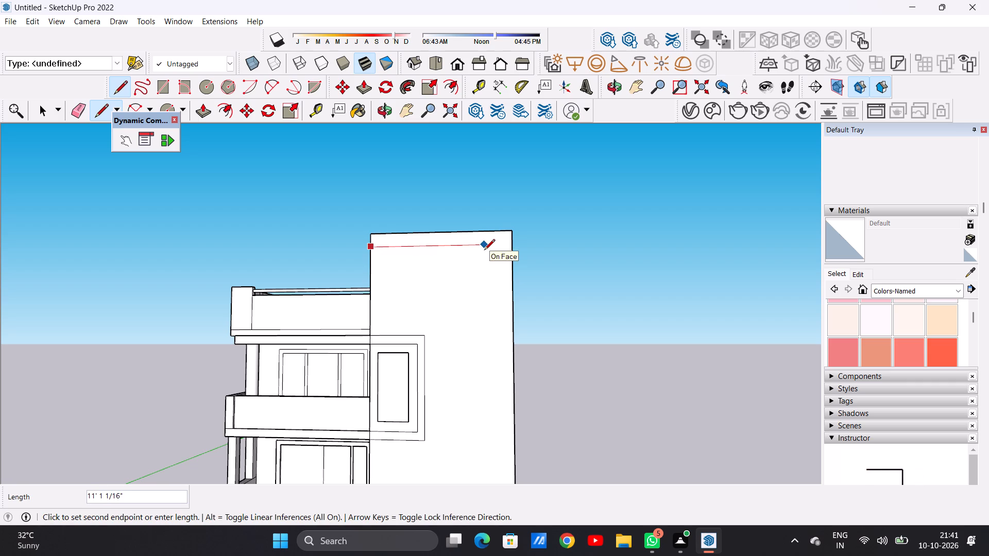
{"action": "left_click", "coordinate": [484, 251]}
{"action": "scroll", "coordinate": [486, 282], "scroll_direction": "down", "scroll_amount": 9}
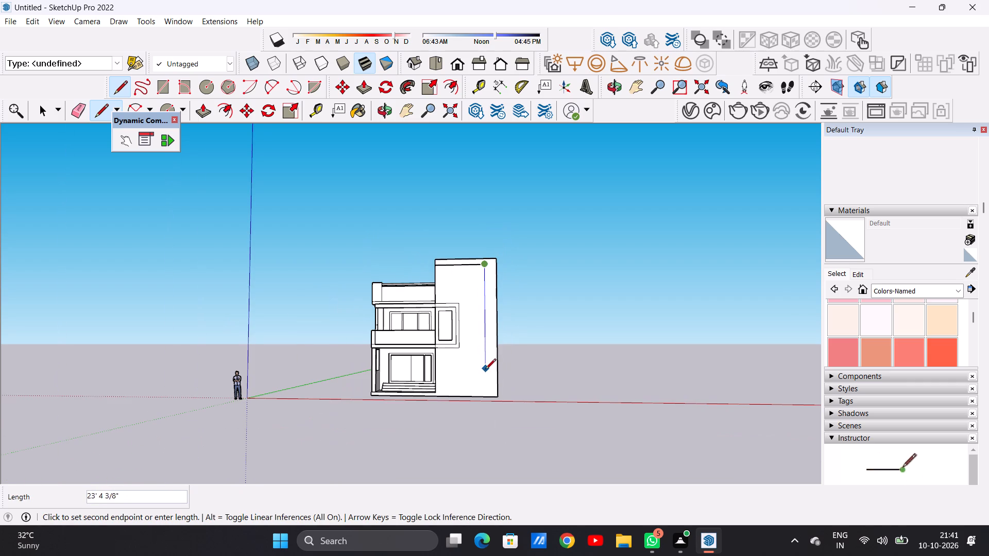
{"action": "left_click", "coordinate": [486, 398]}
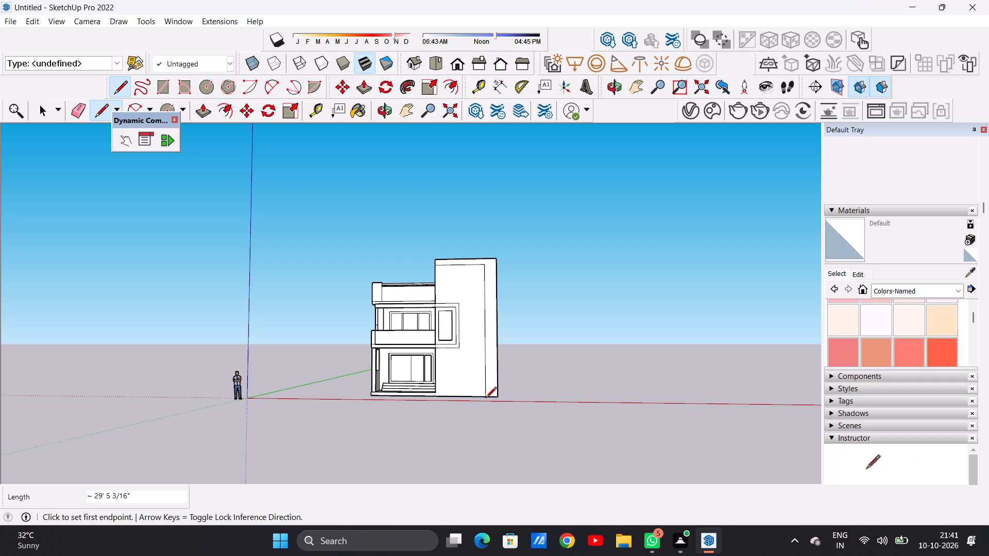
Draw a 30' 9" vertical line from the tall wall's top edge to its base, between the inset vertical line and the outer edge.
{"action": "scroll", "coordinate": [488, 268], "scroll_direction": "up", "scroll_amount": 7}
{"action": "scroll", "coordinate": [486, 257], "scroll_direction": "down", "scroll_amount": 1}
{"action": "scroll", "coordinate": [486, 257], "scroll_direction": "up", "scroll_amount": 3}
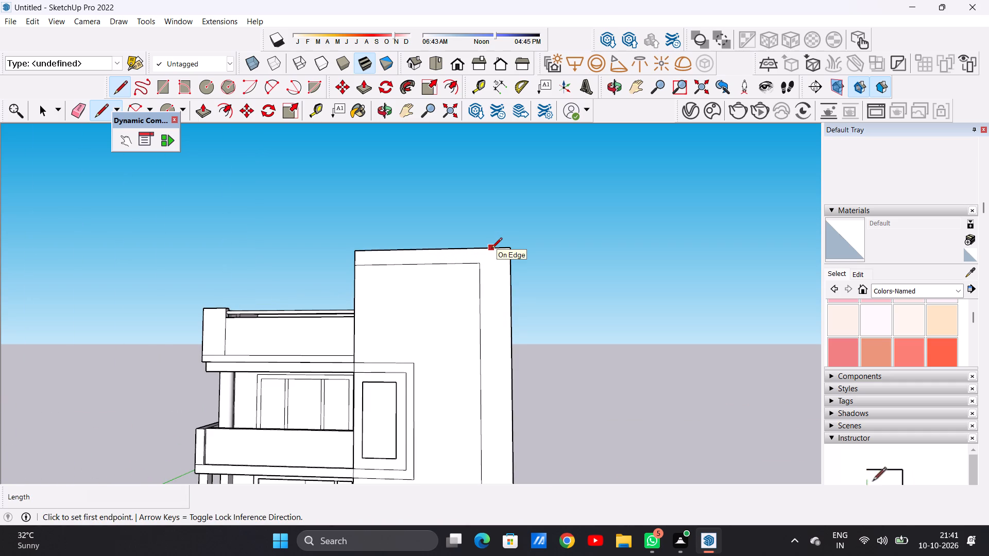
{"action": "left_click", "coordinate": [491, 249]}
{"action": "scroll", "coordinate": [491, 289], "scroll_direction": "down", "scroll_amount": 11}
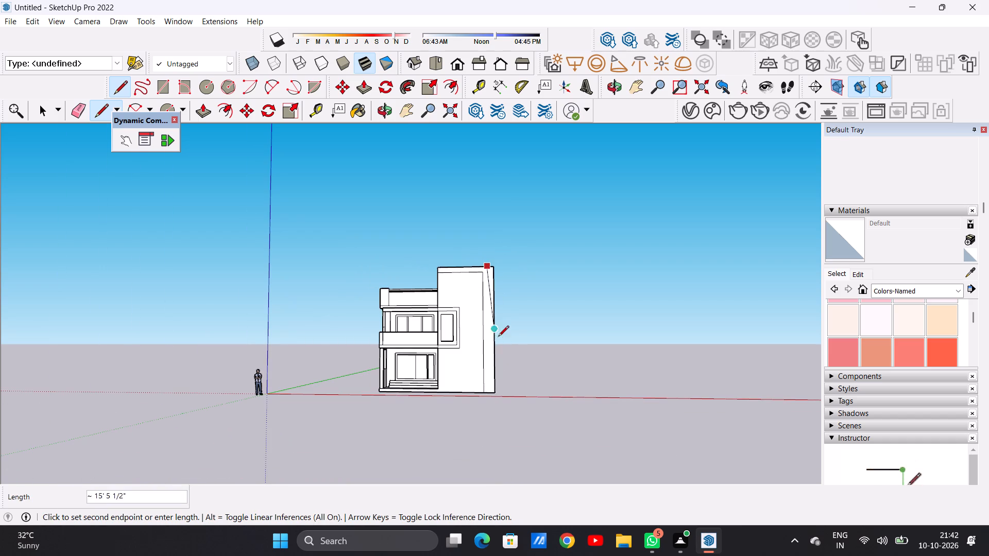
{"action": "scroll", "coordinate": [487, 389], "scroll_direction": "up", "scroll_amount": 6}
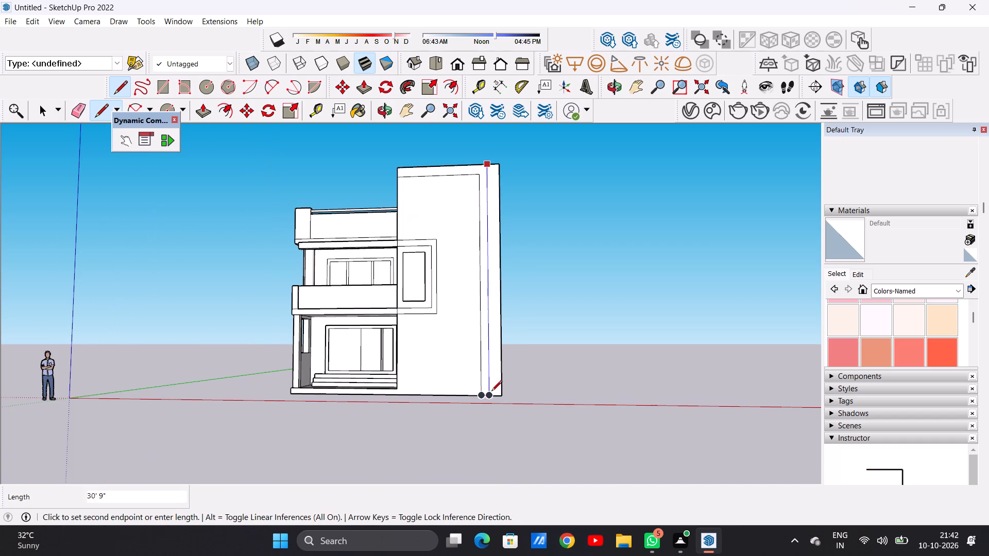
{"action": "left_click", "coordinate": [490, 397]}
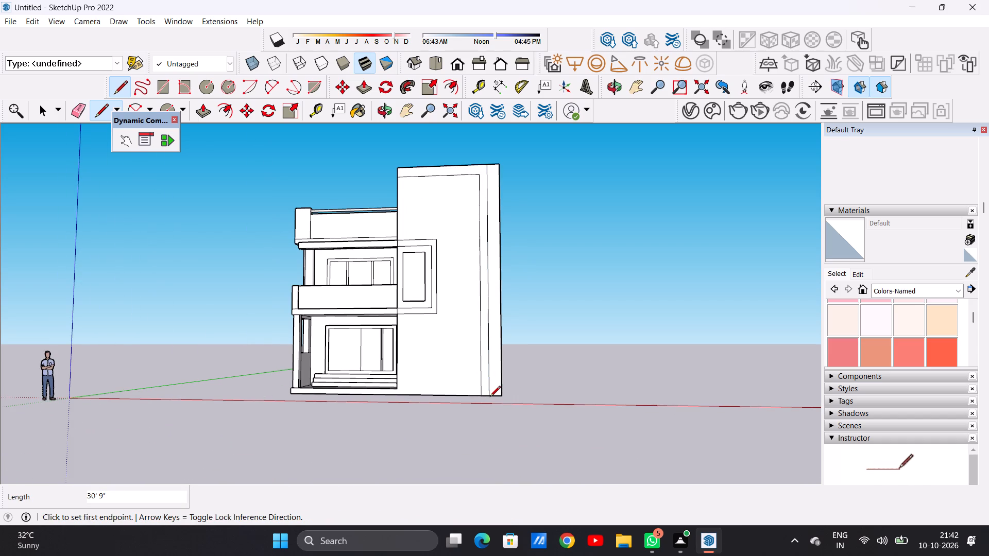
{"action": "key", "text": "space"}
{"action": "scroll", "coordinate": [446, 396], "scroll_direction": "down", "scroll_amount": 9}
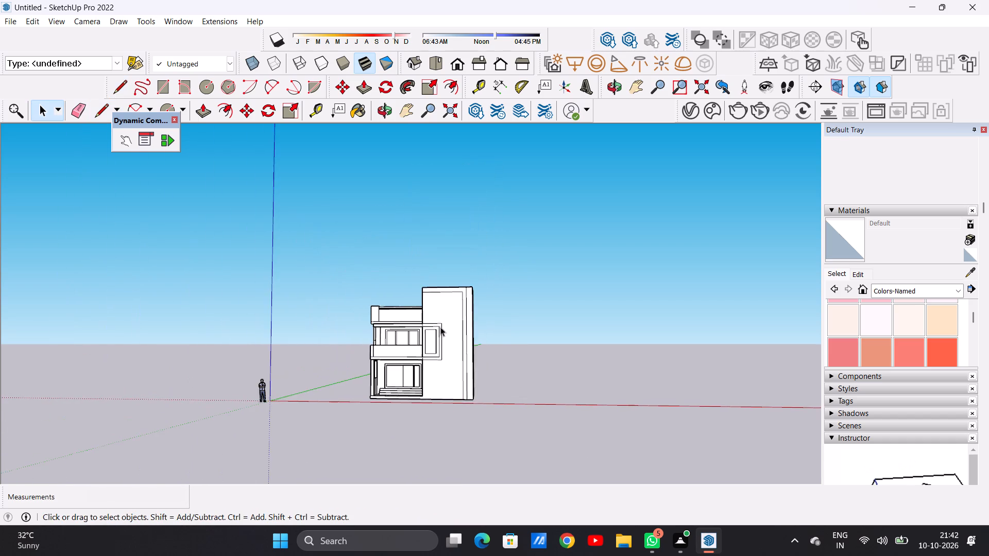
Push/Pull the L-shaped border strip along the tall front wall's top and side outward by about 1' 6".
{"action": "middle_click_drag", "start_coordinate": [458, 316], "coordinate": [391, 373]}
{"action": "scroll", "coordinate": [391, 373], "scroll_direction": "up", "scroll_amount": 1}
{"action": "scroll", "coordinate": [457, 296], "scroll_direction": "up", "scroll_amount": 2}
{"action": "scroll", "coordinate": [464, 290], "scroll_direction": "down", "scroll_amount": 1}
{"action": "scroll", "coordinate": [465, 288], "scroll_direction": "up", "scroll_amount": 10}
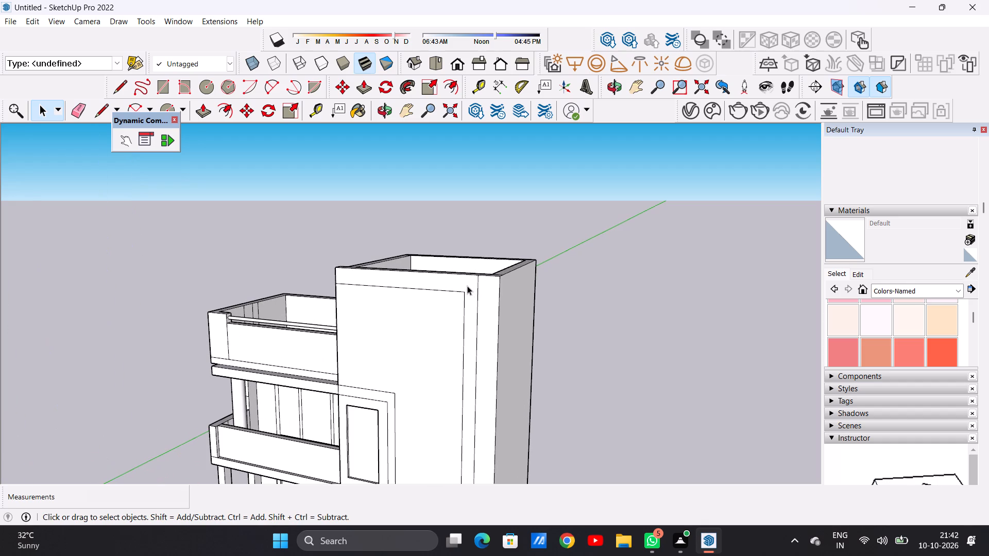
{"action": "key", "text": "p"}
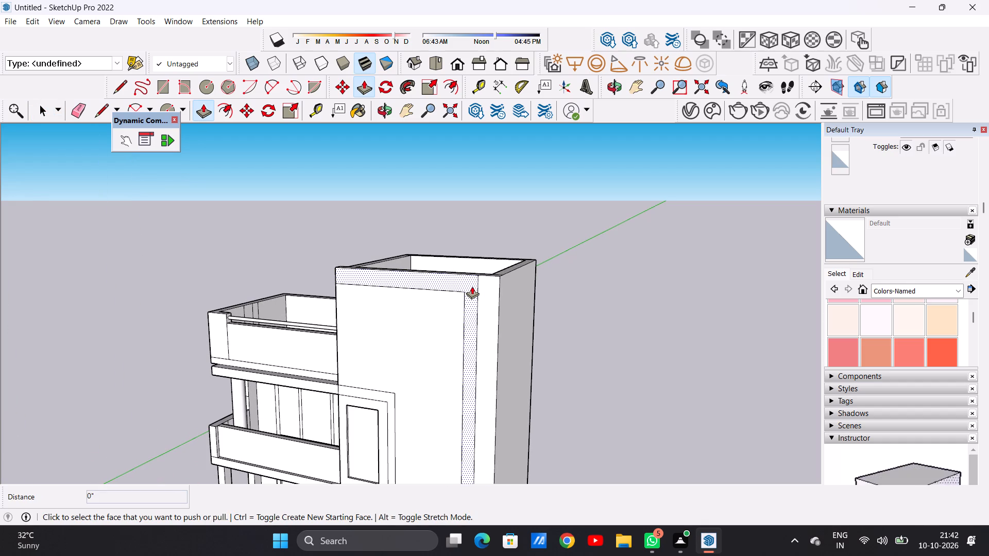
{"action": "left_click", "coordinate": [472, 286]}
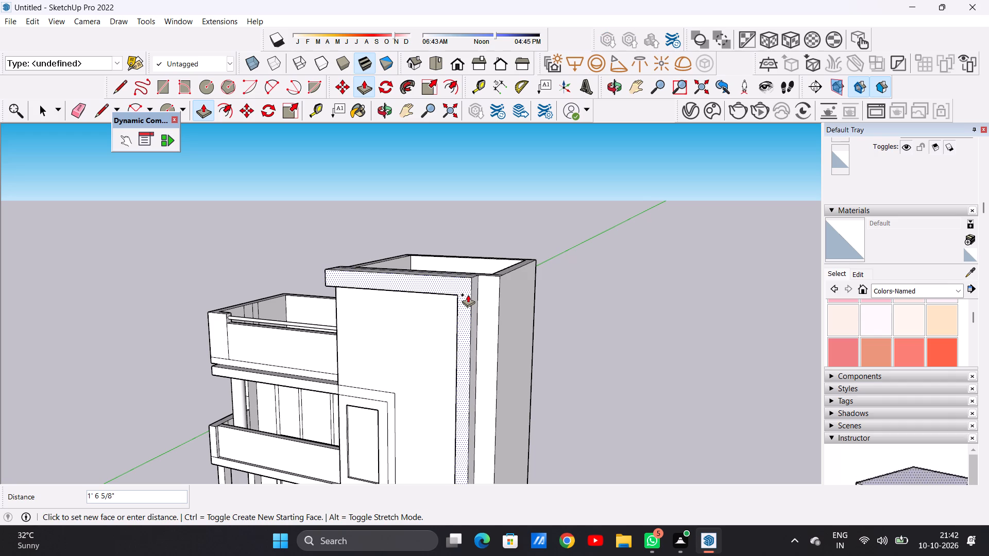
{"action": "left_click", "coordinate": [469, 294]}
{"action": "key", "text": "space"}
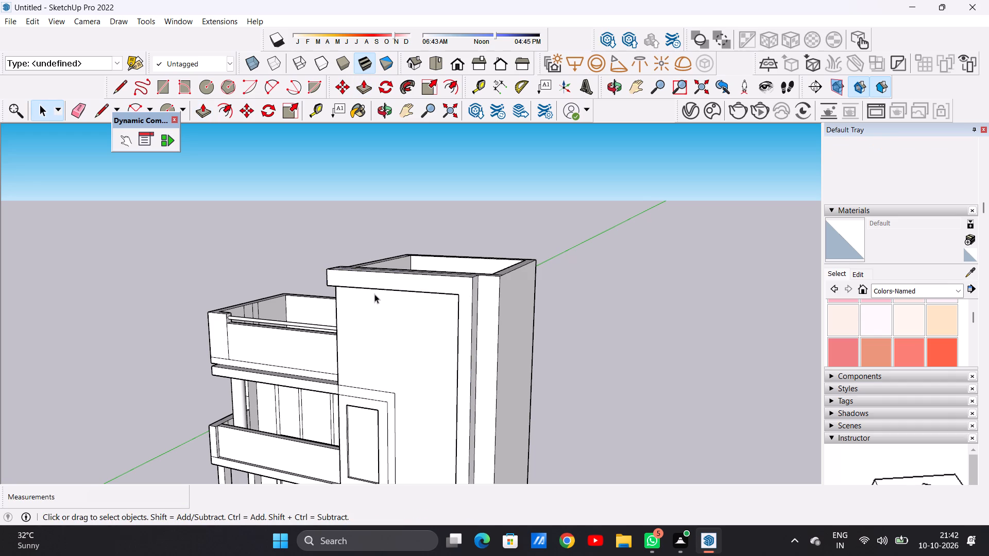
Examine the projecting border's end and its junction with the tall block's side wall and open top from several angles.
{"action": "scroll", "coordinate": [373, 294], "scroll_direction": "down", "scroll_amount": 5}
{"action": "middle_click_drag", "start_coordinate": [332, 285], "coordinate": [578, 291]}
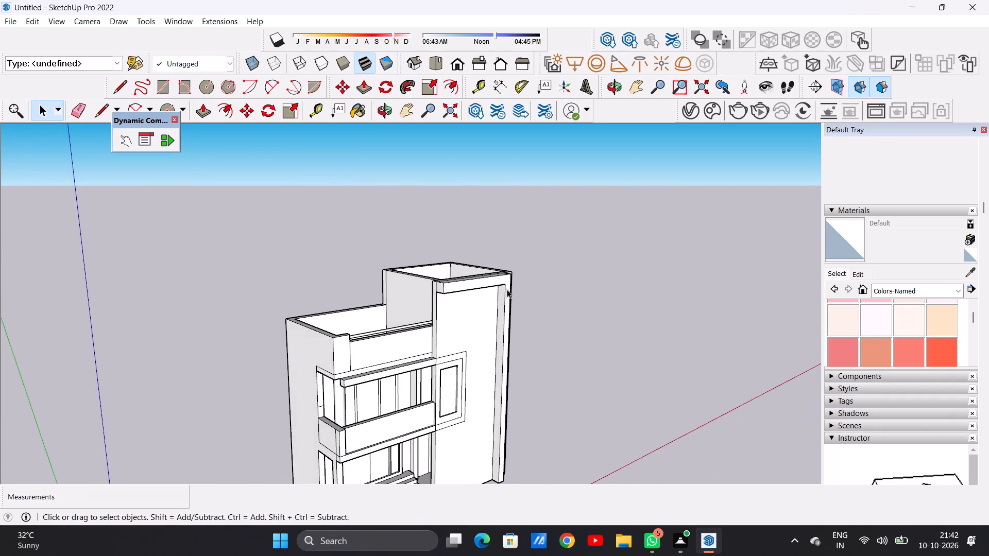
{"action": "scroll", "coordinate": [450, 289], "scroll_direction": "up", "scroll_amount": 4}
{"action": "middle_click_drag", "start_coordinate": [396, 299], "coordinate": [560, 300]}
{"action": "scroll", "coordinate": [448, 282], "scroll_direction": "up", "scroll_amount": 6}
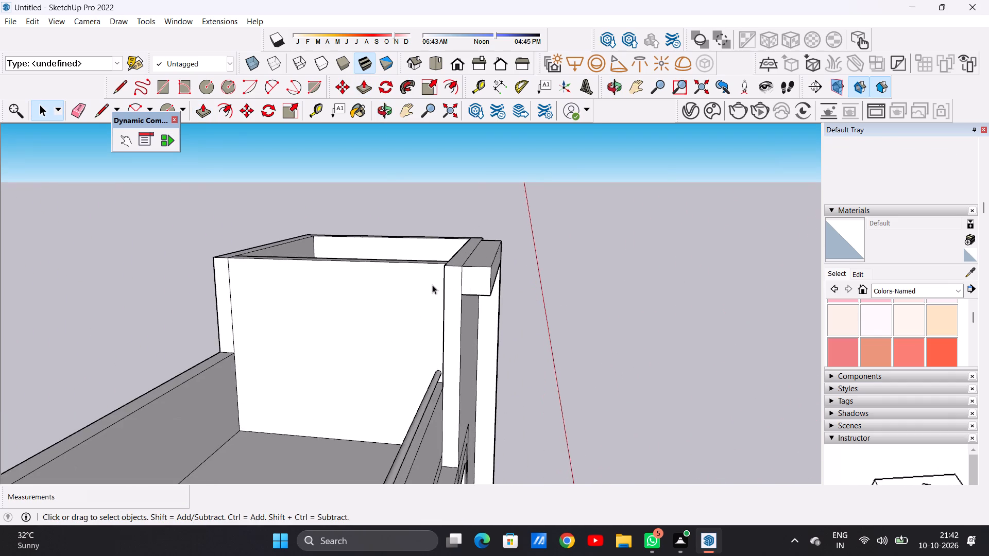
{"action": "middle_click_drag", "start_coordinate": [425, 287], "coordinate": [552, 321]}
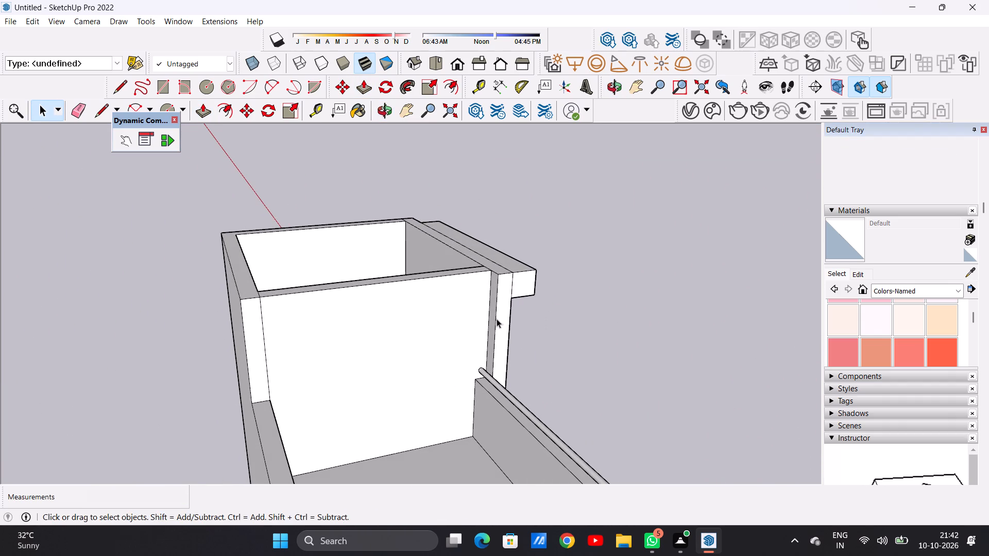
{"action": "scroll", "coordinate": [498, 305], "scroll_direction": "up", "scroll_amount": 8}
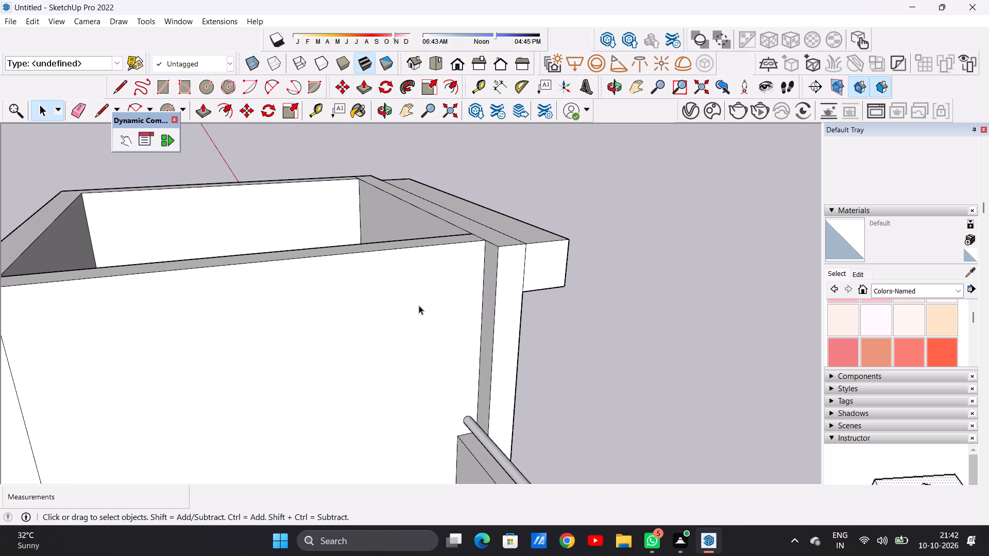
{"action": "scroll", "coordinate": [419, 305], "scroll_direction": "down", "scroll_amount": 10}
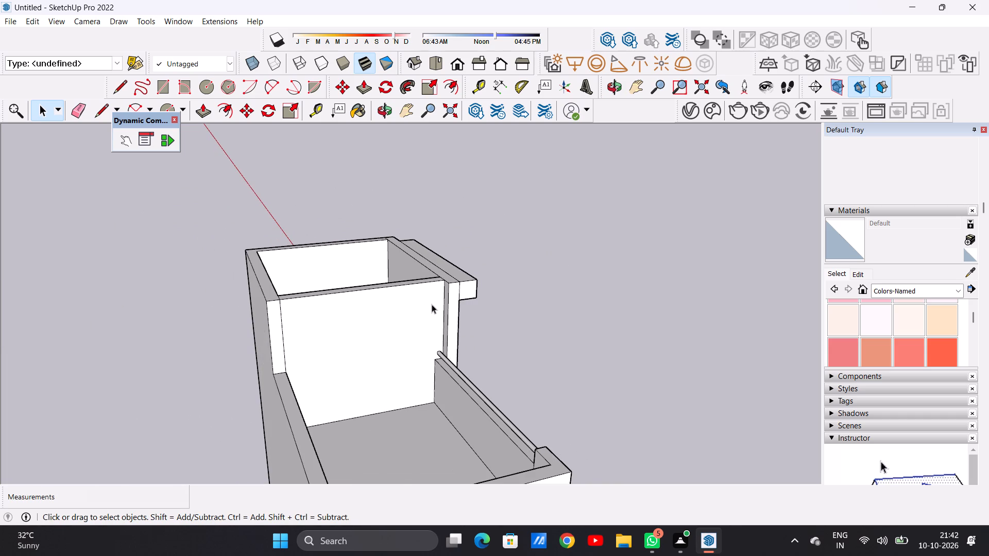
{"action": "middle_click_drag", "start_coordinate": [413, 318], "coordinate": [326, 286]}
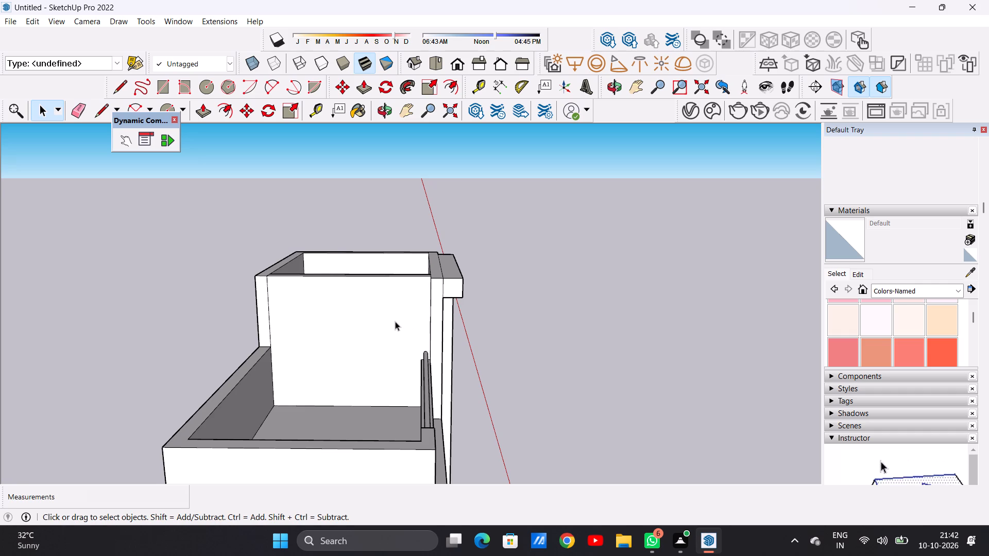
{"action": "middle_click_drag", "start_coordinate": [331, 319], "coordinate": [250, 335]}
{"action": "scroll", "coordinate": [333, 291], "scroll_direction": "up", "scroll_amount": 4}
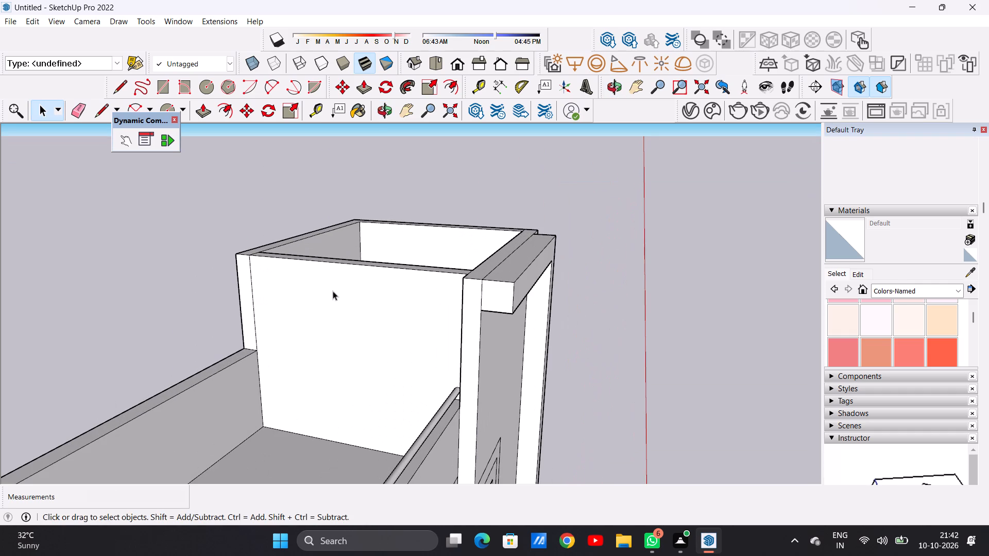
Begin a line on the tall block's terrace-facing side, near the end of the projecting top border.
{"action": "key", "text": "l"}
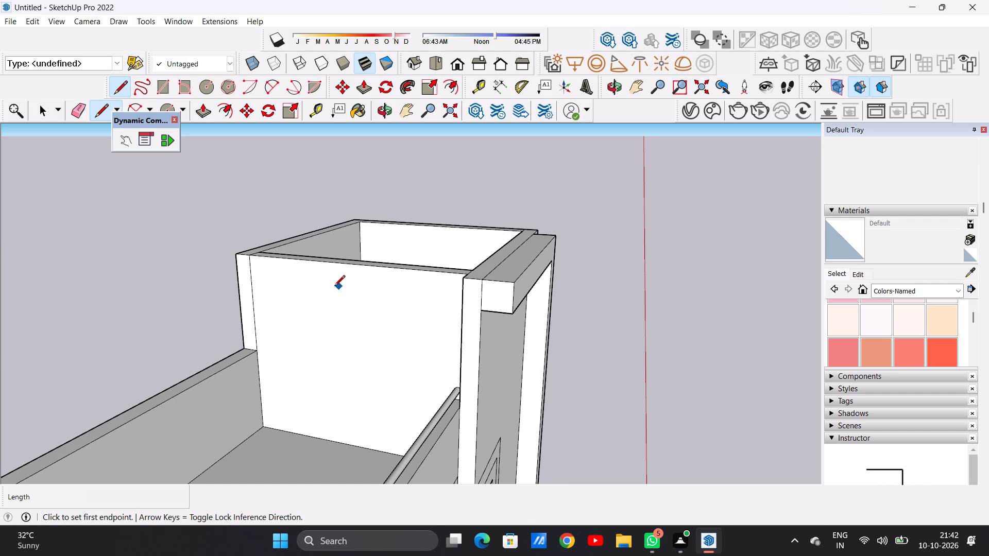
{"action": "middle_click_drag", "start_coordinate": [318, 287], "coordinate": [482, 266]}
{"action": "scroll", "coordinate": [493, 266], "scroll_direction": "up", "scroll_amount": 4}
{"action": "scroll", "coordinate": [505, 267], "scroll_direction": "down", "scroll_amount": 1}
{"action": "scroll", "coordinate": [511, 269], "scroll_direction": "up", "scroll_amount": 1}
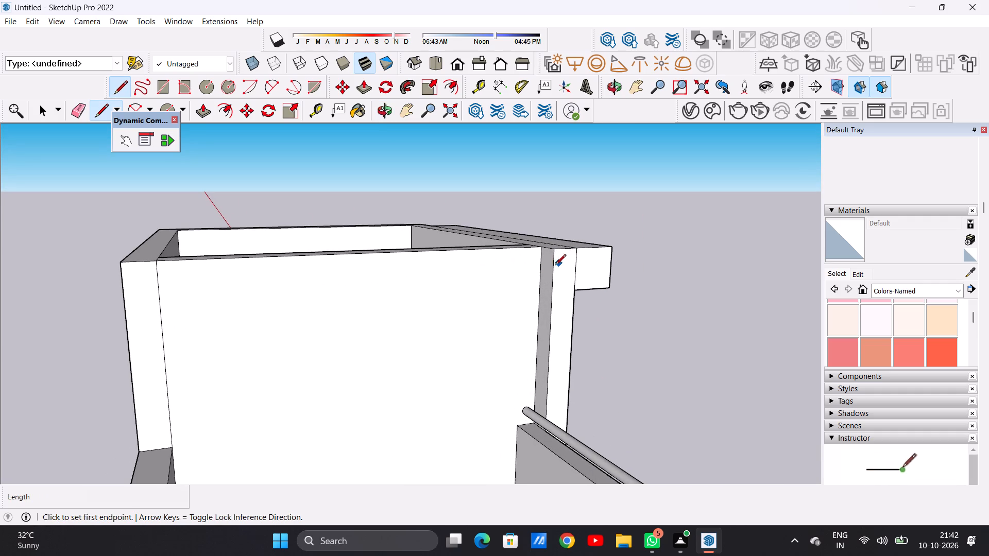
{"action": "middle_click_drag", "start_coordinate": [549, 280], "coordinate": [278, 271]}
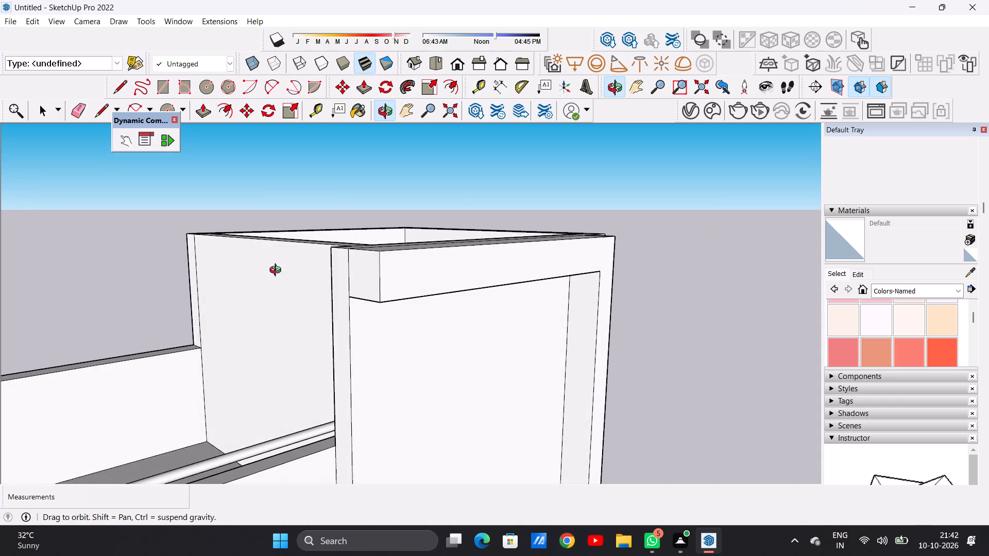
{"action": "middle_click_drag", "start_coordinate": [278, 271], "coordinate": [396, 285]}
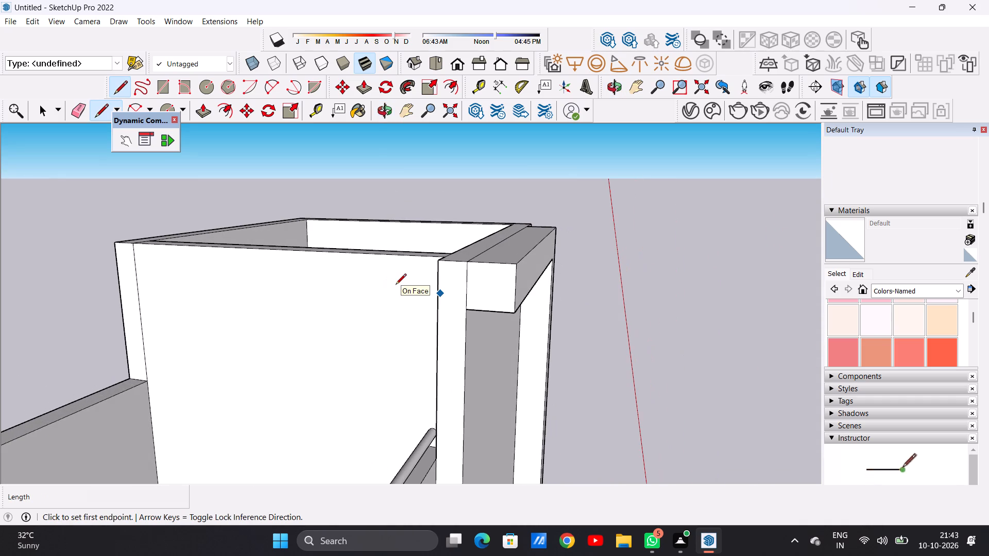
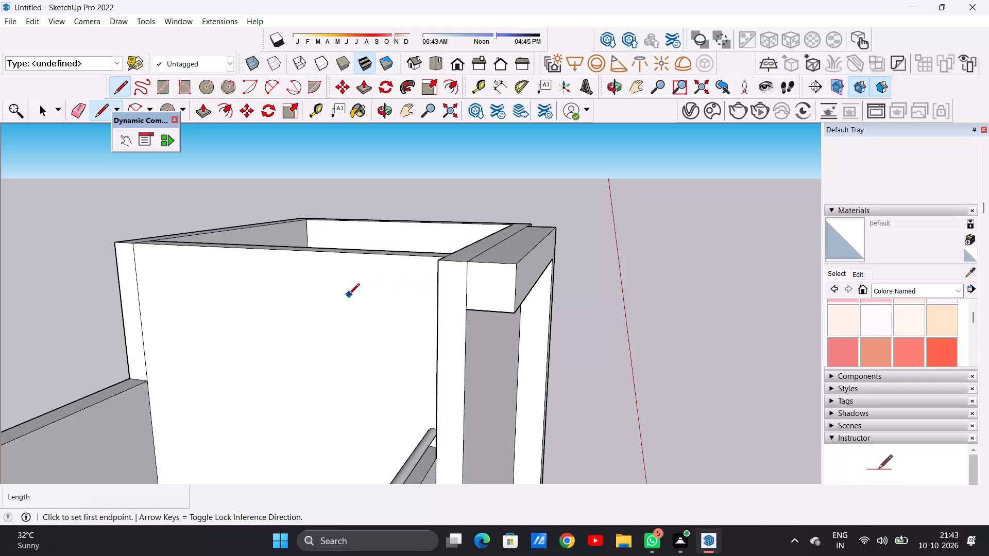
Draw an about 11' 1 1/2" horizontal line across the tall block's terrace-facing wall, just below its top edge.
{"action": "middle_click_drag", "start_coordinate": [407, 310], "coordinate": [568, 309]}
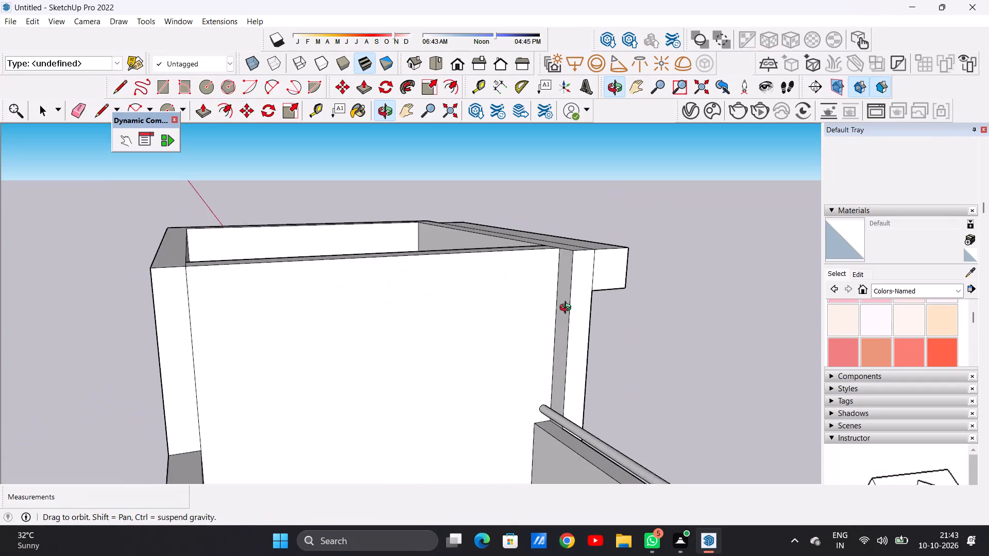
{"action": "middle_click_drag", "start_coordinate": [568, 309], "coordinate": [539, 327]}
{"action": "scroll", "coordinate": [542, 310], "scroll_direction": "up", "scroll_amount": 4}
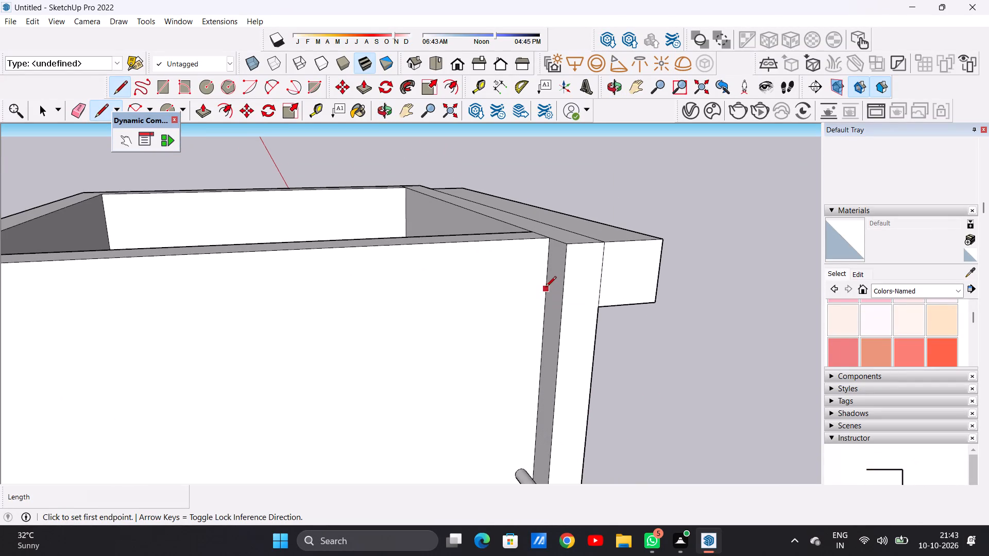
{"action": "left_click", "coordinate": [549, 289]}
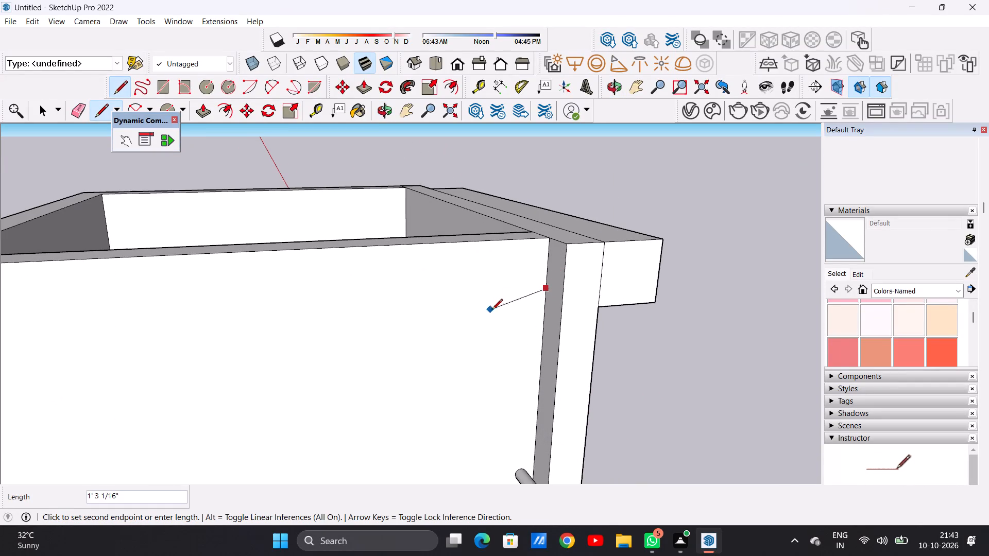
{"action": "scroll", "coordinate": [499, 307], "scroll_direction": "down", "scroll_amount": 9}
{"action": "scroll", "coordinate": [325, 321], "scroll_direction": "up", "scroll_amount": 3}
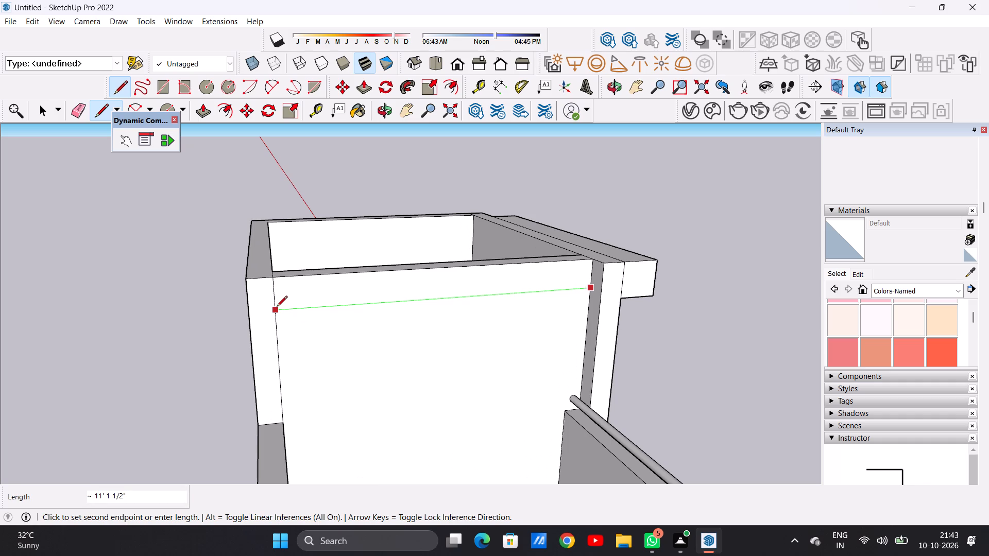
{"action": "left_click", "coordinate": [276, 306]}
{"action": "key", "text": "space"}
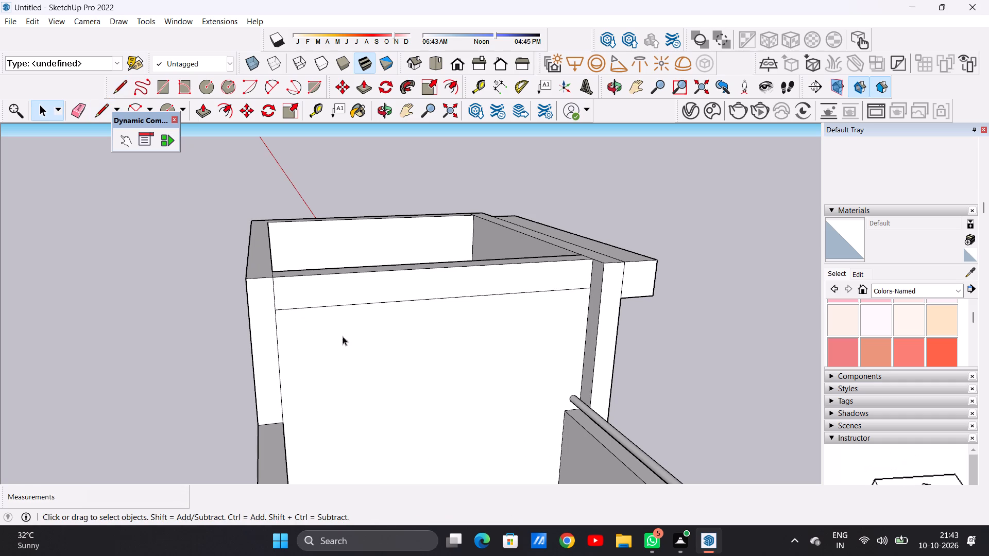
Push/Pull the strip along the top of the terrace-facing wall outward by about 9 1/4", flush with the front wall's side face.
{"action": "scroll", "coordinate": [426, 348], "scroll_direction": "down", "scroll_amount": 6}
{"action": "middle_click_drag", "start_coordinate": [432, 350], "coordinate": [242, 347]}
{"action": "scroll", "coordinate": [394, 311], "scroll_direction": "up", "scroll_amount": 4}
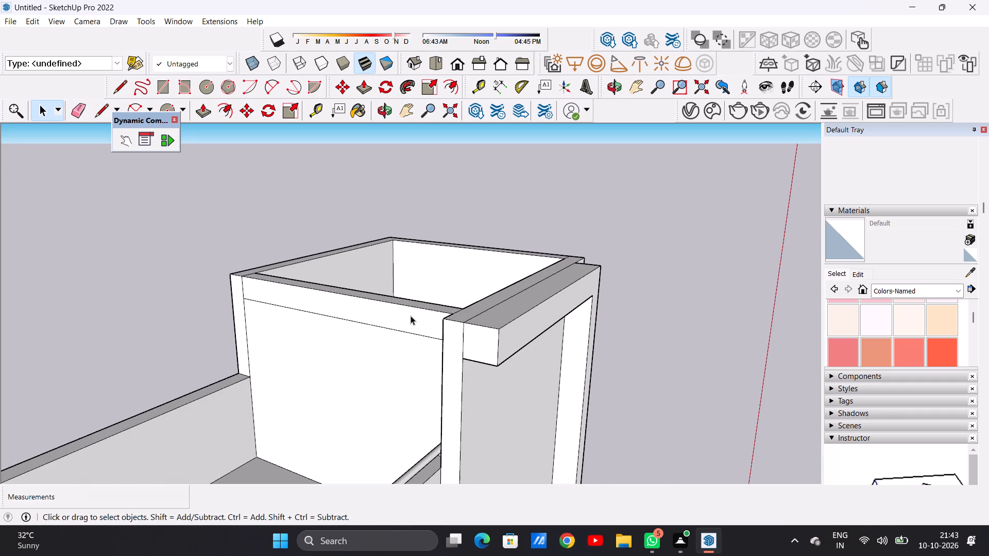
{"action": "key", "text": "p"}
{"action": "scroll", "coordinate": [431, 320], "scroll_direction": "up", "scroll_amount": 5}
{"action": "left_click", "coordinate": [431, 321]}
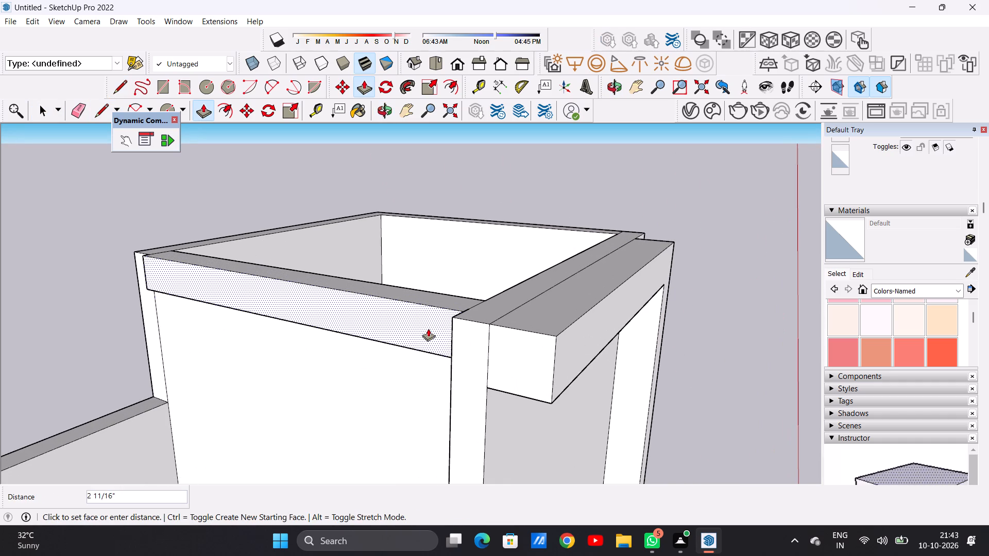
{"action": "left_click", "coordinate": [455, 319]}
{"action": "key", "text": "space"}
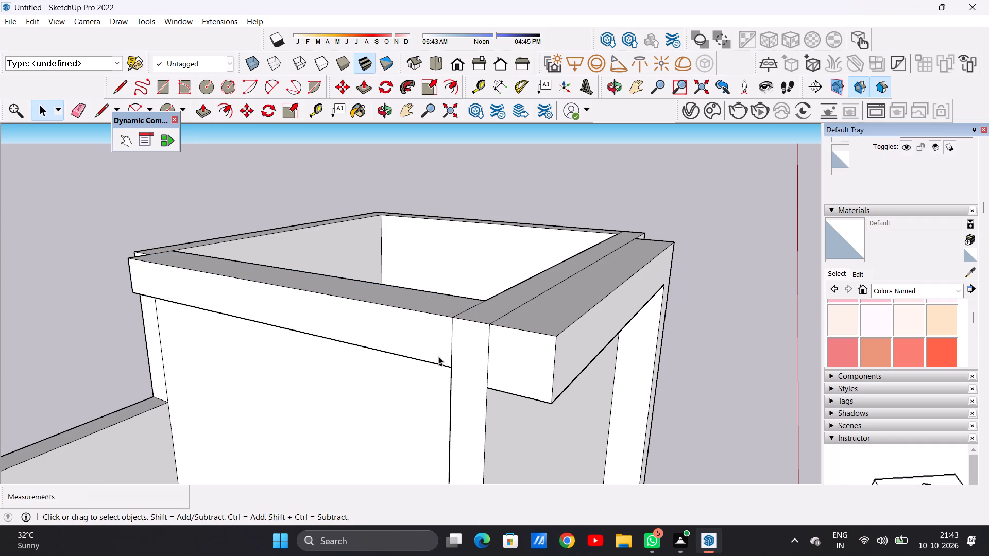
Erase the short vertical edge between the terrace-side top band and the front wall's side face.
{"action": "scroll", "coordinate": [441, 367], "scroll_direction": "down", "scroll_amount": 6}
{"action": "middle_click_drag", "start_coordinate": [456, 370], "coordinate": [412, 350]}
{"action": "scroll", "coordinate": [418, 350], "scroll_direction": "up", "scroll_amount": 7}
{"action": "middle_click_drag", "start_coordinate": [388, 350], "coordinate": [429, 335]}
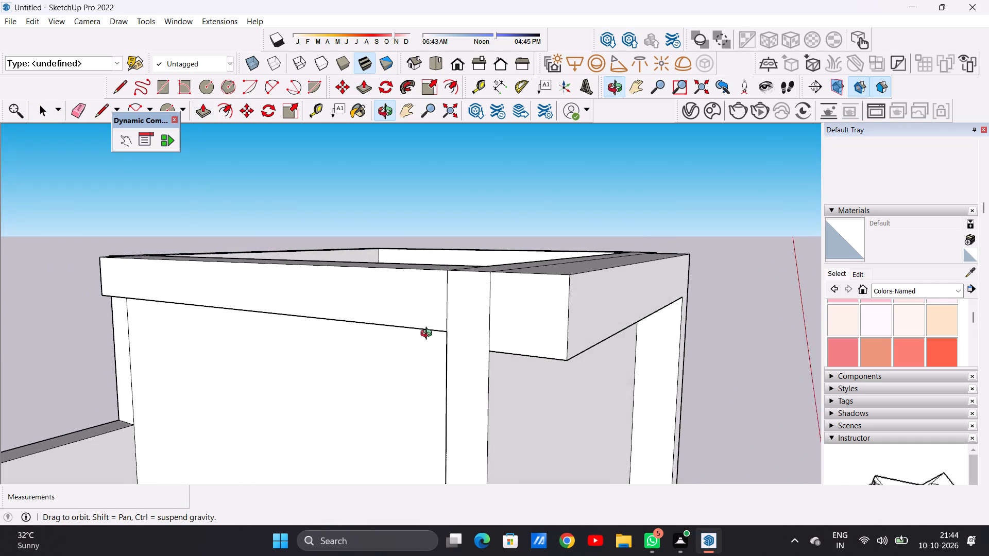
{"action": "middle_click_drag", "start_coordinate": [429, 335], "coordinate": [429, 335]}
{"action": "scroll", "coordinate": [429, 337], "scroll_direction": "up", "scroll_amount": 1}
{"action": "scroll", "coordinate": [440, 356], "scroll_direction": "down", "scroll_amount": 7}
{"action": "scroll", "coordinate": [452, 327], "scroll_direction": "up", "scroll_amount": 5}
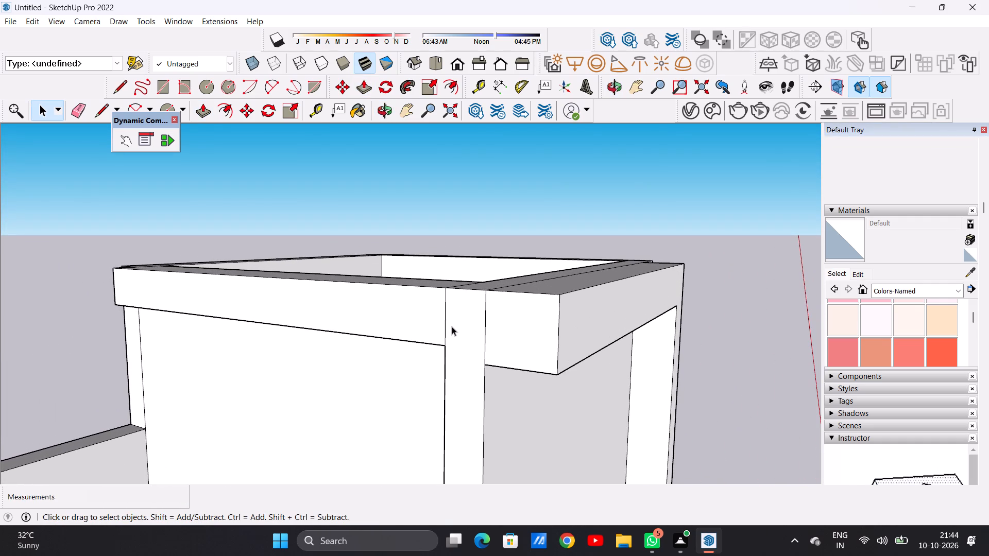
{"action": "key", "text": "e"}
{"action": "scroll", "coordinate": [447, 317], "scroll_direction": "up", "scroll_amount": 5}
{"action": "left_click_drag", "start_coordinate": [442, 306], "coordinate": [459, 307]}
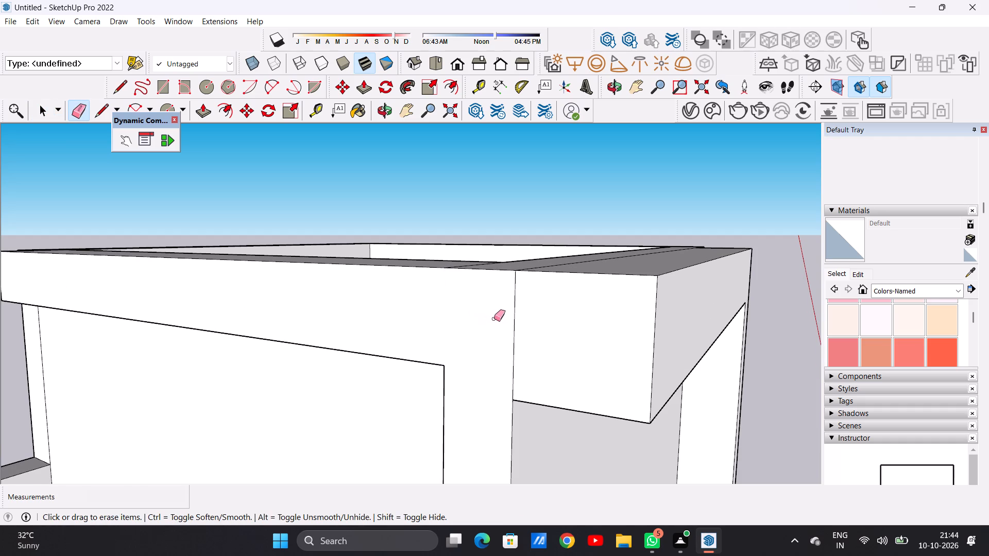
Push/Pull the narrow vertical strip at the terrace-facing wall's rear end outward by about 8 7/16", flush with the top band.
{"action": "scroll", "coordinate": [509, 349], "scroll_direction": "down", "scroll_amount": 9}
{"action": "middle_click_drag", "start_coordinate": [488, 361], "coordinate": [550, 362]}
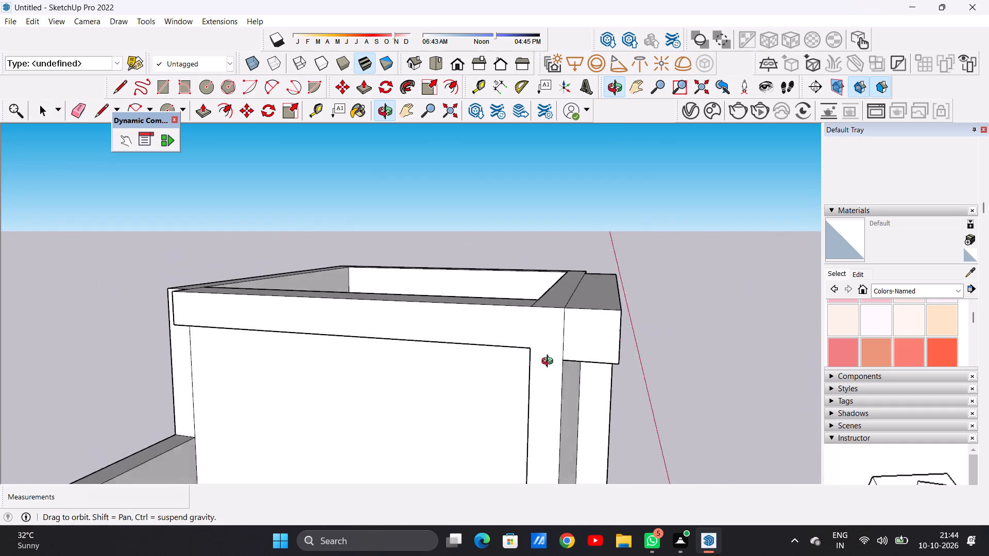
{"action": "middle_click_drag", "start_coordinate": [550, 362], "coordinate": [557, 361]}
{"action": "scroll", "coordinate": [455, 336], "scroll_direction": "down", "scroll_amount": 8}
{"action": "middle_click_drag", "start_coordinate": [344, 341], "coordinate": [479, 355]}
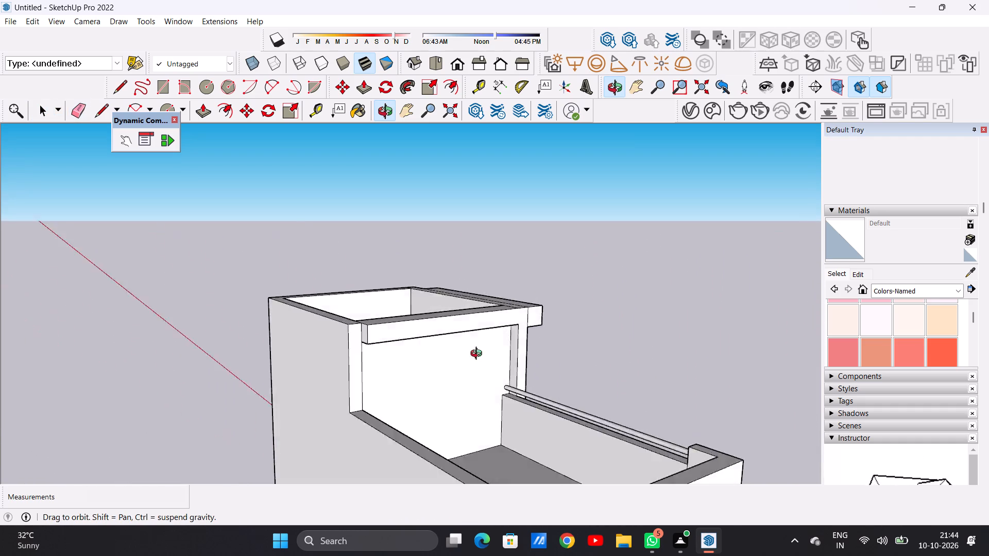
{"action": "middle_click_drag", "start_coordinate": [479, 355], "coordinate": [564, 353]}
{"action": "scroll", "coordinate": [377, 374], "scroll_direction": "up", "scroll_amount": 6}
{"action": "key", "text": "space"}
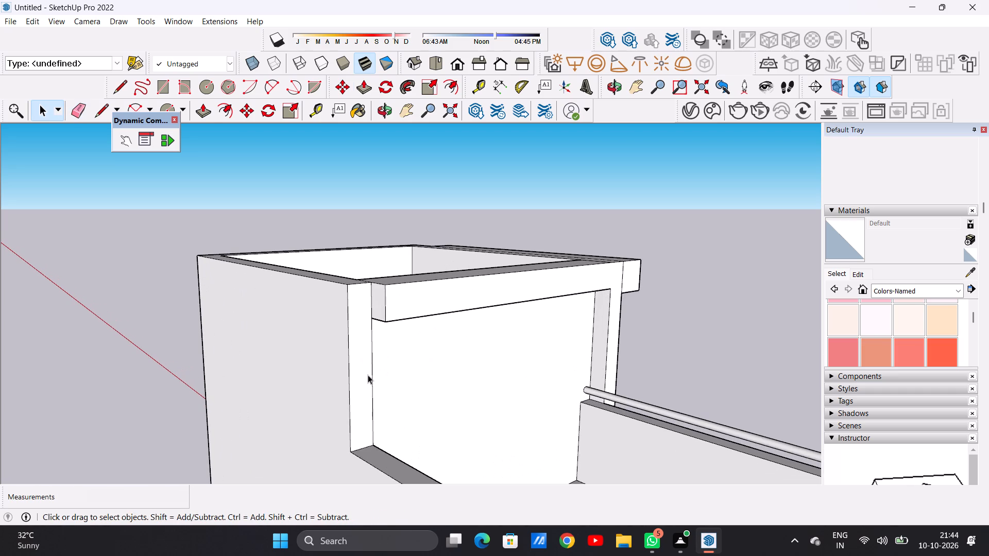
{"action": "type", "text": "P"}
{"action": "scroll", "coordinate": [368, 357], "scroll_direction": "up", "scroll_amount": 4}
{"action": "left_click", "coordinate": [355, 263]}
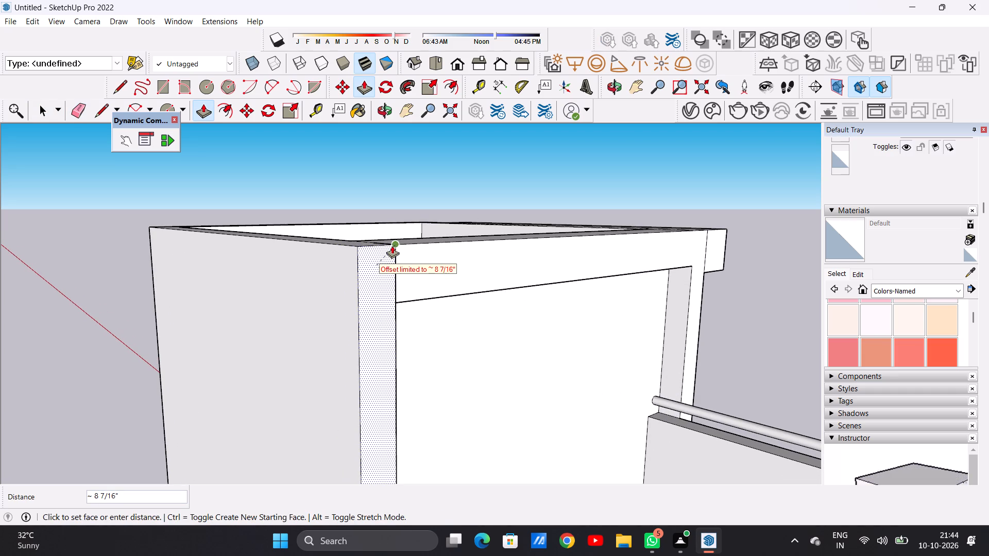
{"action": "left_click", "coordinate": [392, 246]}
{"action": "key", "text": "space"}
Draw an about 9 3/4" line continuing the top band's bottom edge to the front corner edge below the projecting border.
{"action": "scroll", "coordinate": [348, 327], "scroll_direction": "down", "scroll_amount": 7}
{"action": "scroll", "coordinate": [320, 310], "scroll_direction": "up", "scroll_amount": 1}
{"action": "scroll", "coordinate": [320, 310], "scroll_direction": "down", "scroll_amount": 8}
{"action": "middle_click_drag", "start_coordinate": [524, 332], "coordinate": [145, 326]}
{"action": "scroll", "coordinate": [459, 326], "scroll_direction": "up", "scroll_amount": 6}
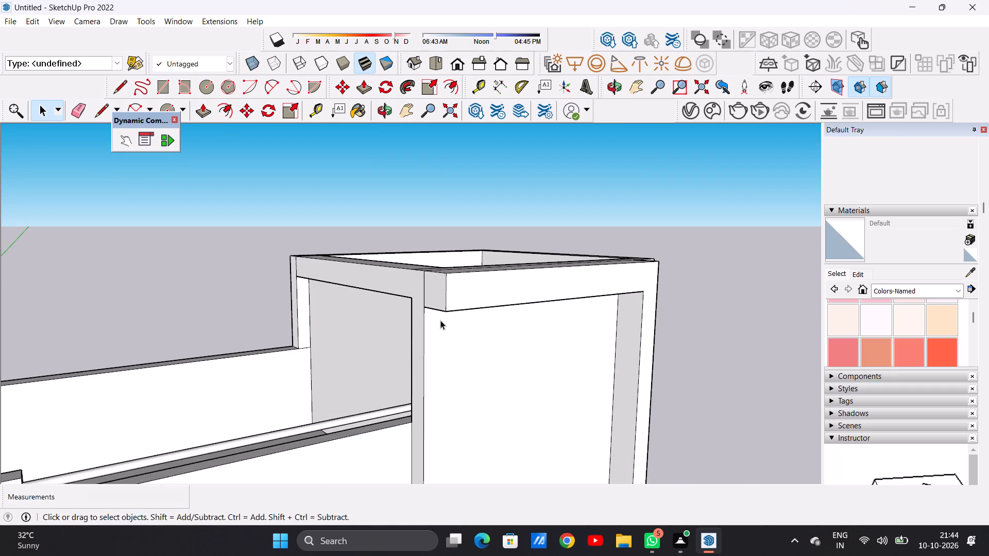
{"action": "scroll", "coordinate": [411, 310], "scroll_direction": "up", "scroll_amount": 6}
{"action": "scroll", "coordinate": [483, 302], "scroll_direction": "down", "scroll_amount": 10}
{"action": "middle_click_drag", "start_coordinate": [422, 311], "coordinate": [421, 365]}
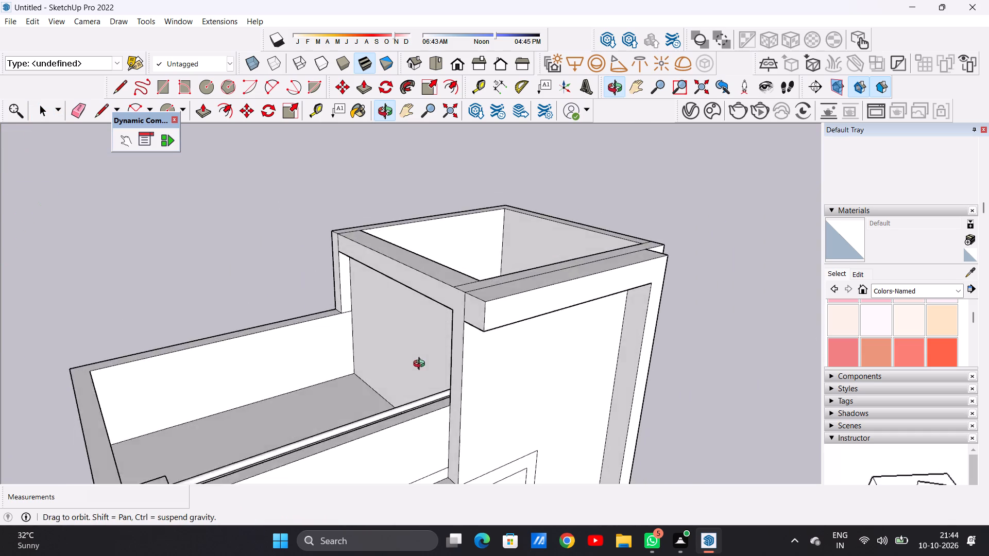
{"action": "middle_click_drag", "start_coordinate": [421, 365], "coordinate": [458, 387]}
{"action": "scroll", "coordinate": [483, 322], "scroll_direction": "up", "scroll_amount": 10}
{"action": "key", "text": "l"}
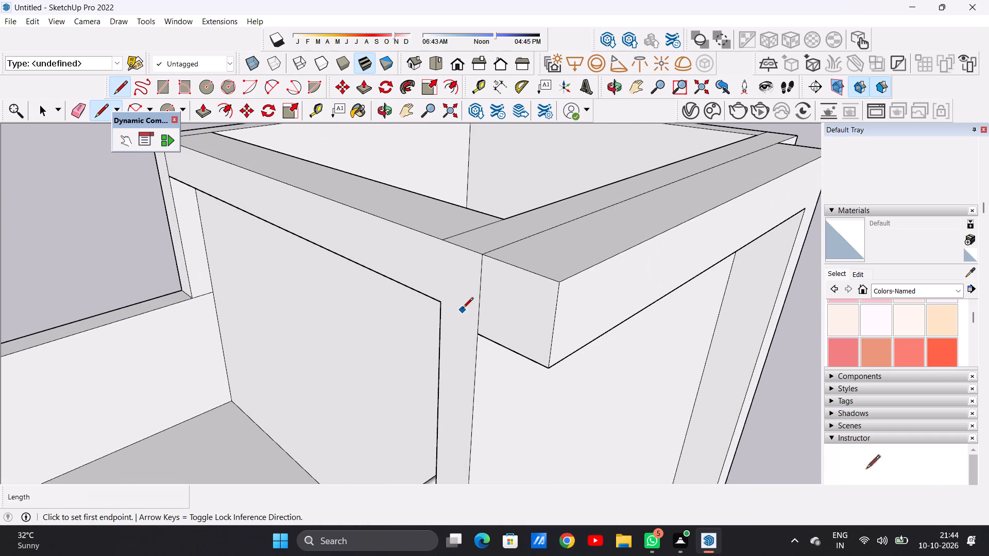
{"action": "scroll", "coordinate": [463, 309], "scroll_direction": "up", "scroll_amount": 4}
{"action": "middle_click_drag", "start_coordinate": [477, 300], "coordinate": [549, 247]}
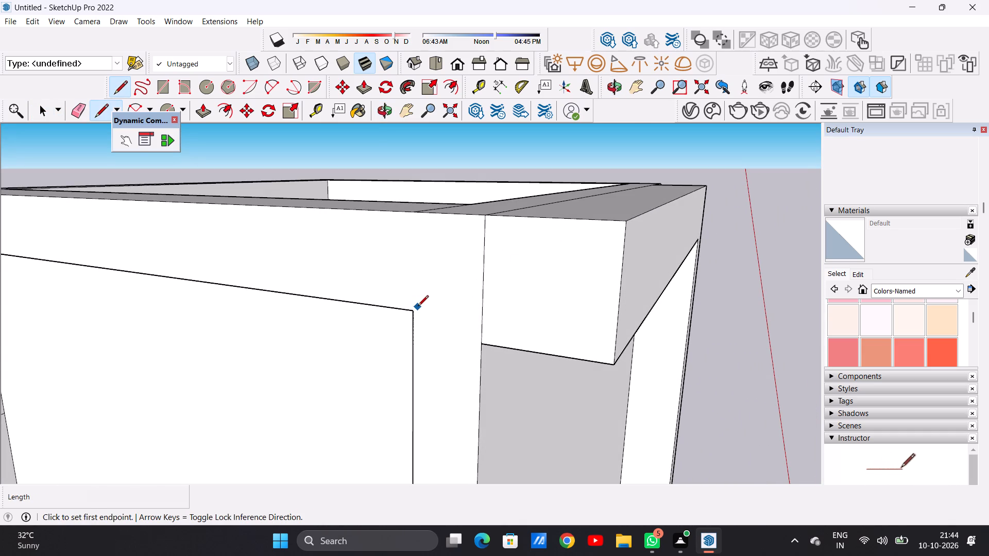
{"action": "left_click", "coordinate": [413, 311]}
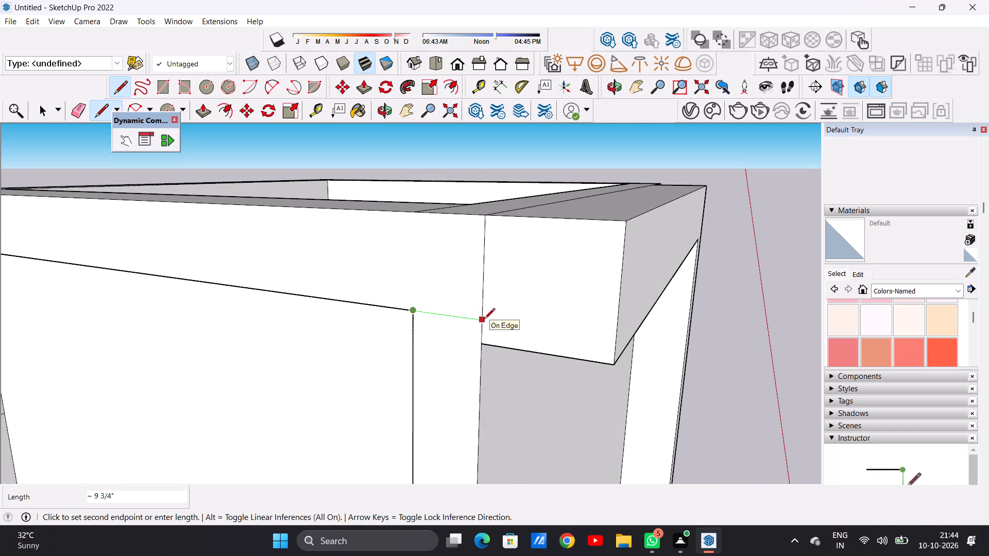
{"action": "left_click", "coordinate": [484, 320]}
{"action": "key", "text": "space"}
Push/Pull the terrace-side top band outward over the terrace by about 5' 10 3/4" as an overhanging slab.
{"action": "scroll", "coordinate": [433, 339], "scroll_direction": "down", "scroll_amount": 9}
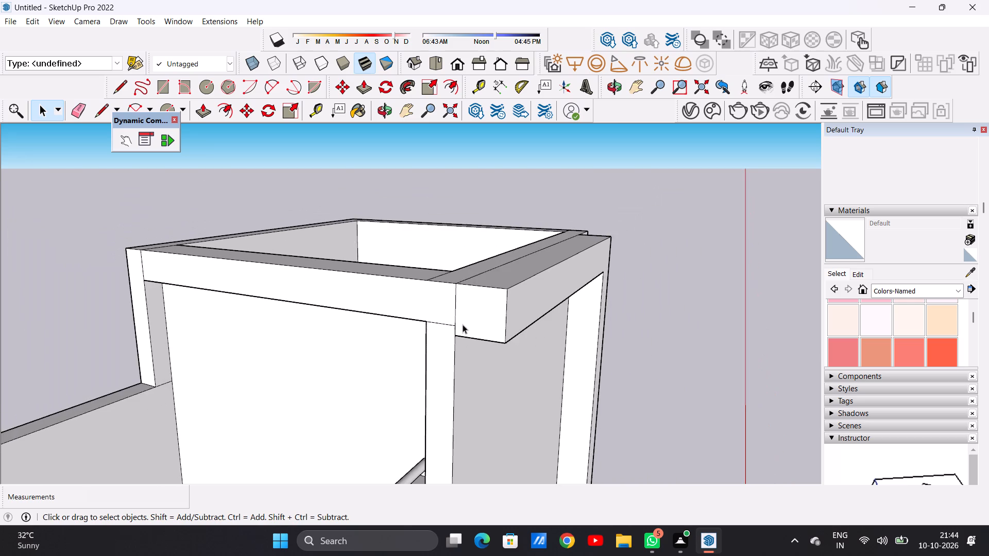
{"action": "middle_click_drag", "start_coordinate": [462, 328], "coordinate": [384, 329]}
{"action": "scroll", "coordinate": [366, 309], "scroll_direction": "up", "scroll_amount": 3}
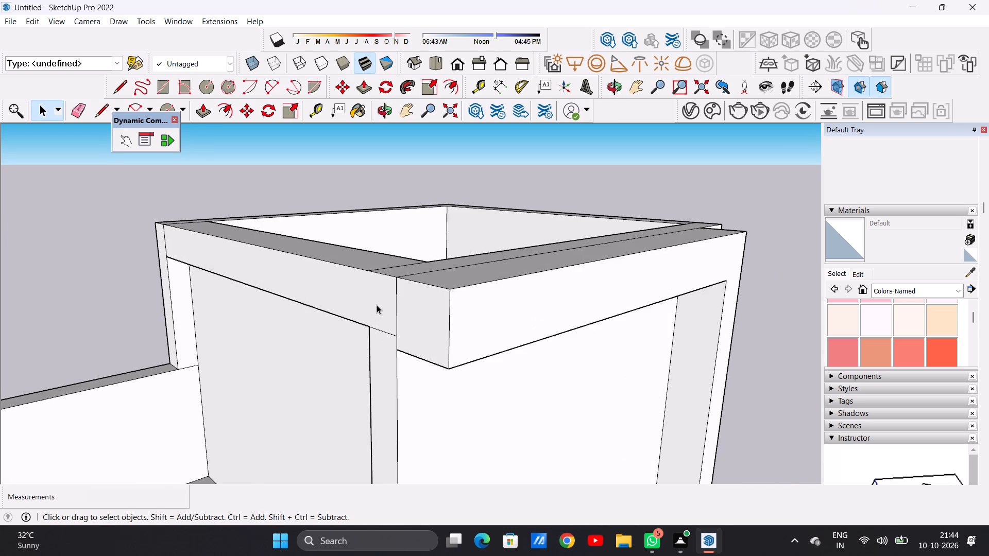
{"action": "key", "text": "p"}
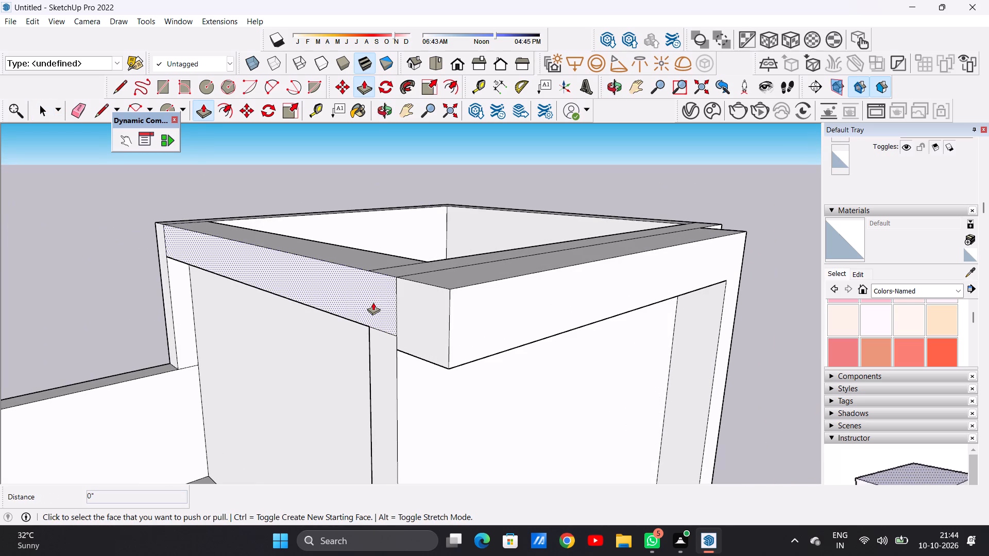
{"action": "left_click", "coordinate": [373, 302]}
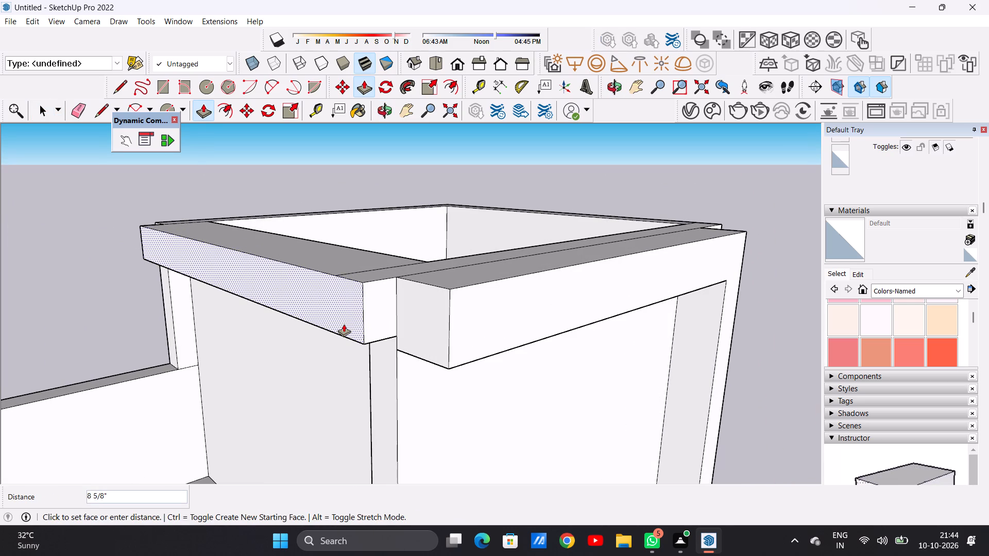
{"action": "scroll", "coordinate": [293, 333], "scroll_direction": "down", "scroll_amount": 11}
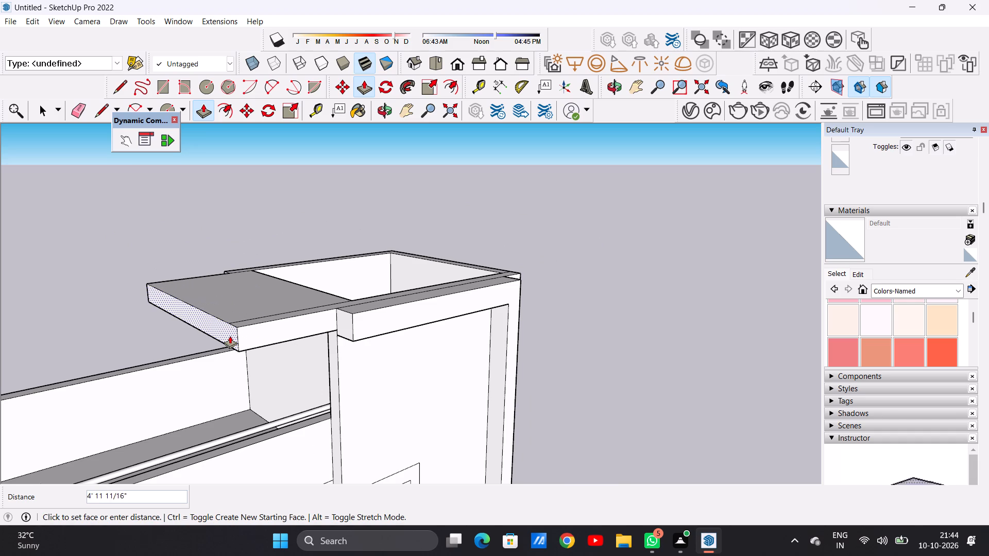
{"action": "left_click", "coordinate": [209, 340]}
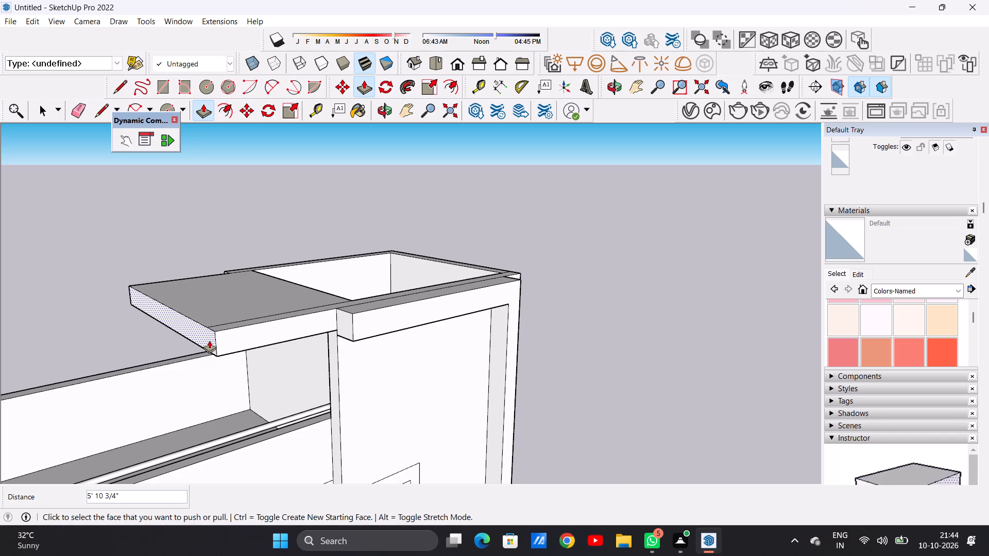
{"action": "key", "text": "space"}
Push/Pull the front face of the L-shaped border inward by about 6 1/8".
{"action": "scroll", "coordinate": [352, 372], "scroll_direction": "down", "scroll_amount": 1}
{"action": "scroll", "coordinate": [352, 372], "scroll_direction": "up", "scroll_amount": 1}
{"action": "scroll", "coordinate": [352, 372], "scroll_direction": "down", "scroll_amount": 5}
{"action": "middle_click_drag", "start_coordinate": [350, 382], "coordinate": [288, 367]}
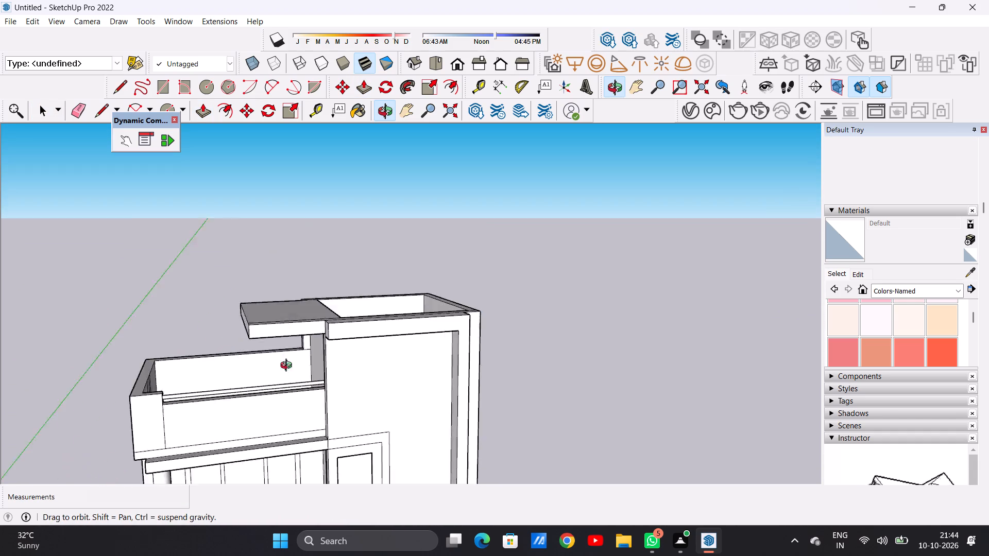
{"action": "middle_click_drag", "start_coordinate": [288, 367], "coordinate": [396, 383]}
{"action": "scroll", "coordinate": [370, 351], "scroll_direction": "up", "scroll_amount": 5}
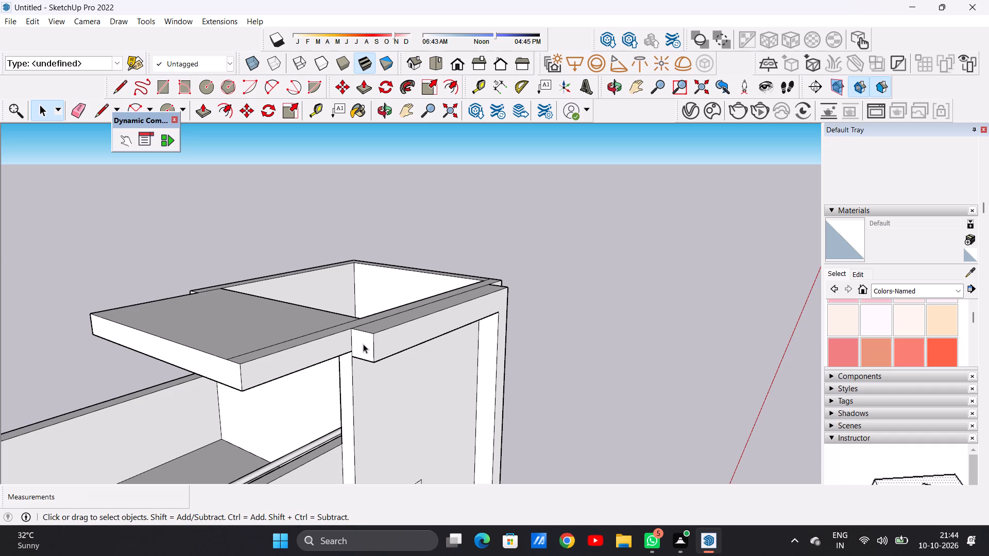
{"action": "scroll", "coordinate": [363, 344], "scroll_direction": "up", "scroll_amount": 1}
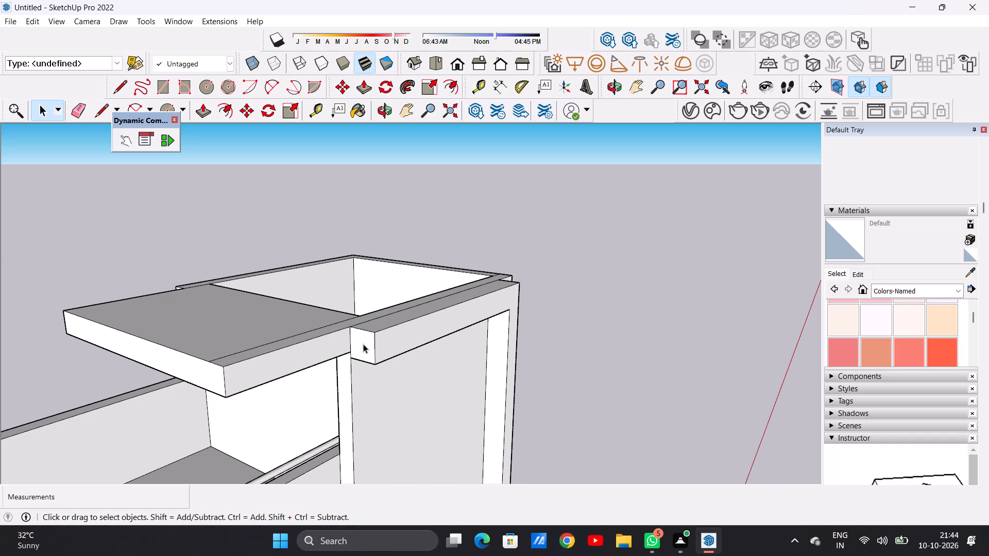
{"action": "key", "text": "p"}
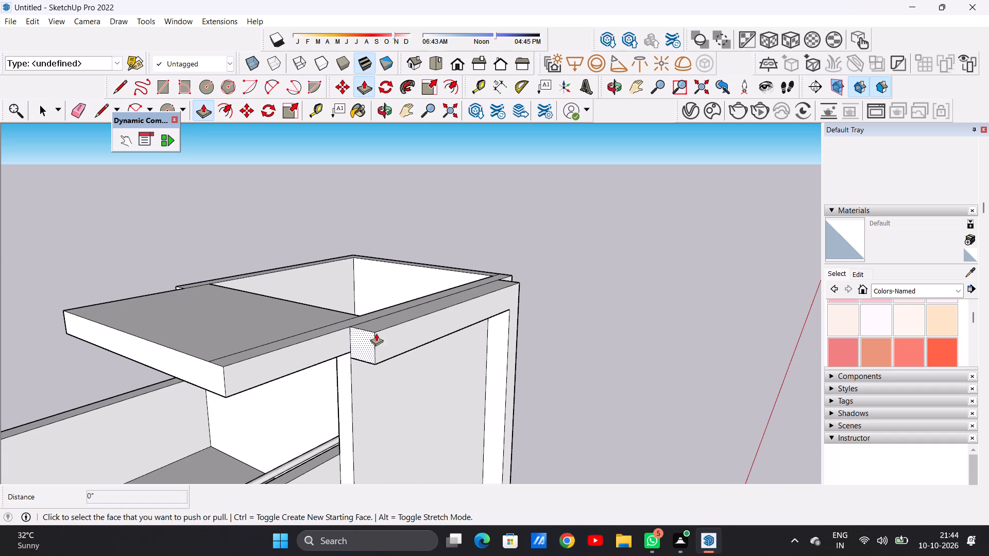
{"action": "scroll", "coordinate": [389, 331], "scroll_direction": "up", "scroll_amount": 5}
{"action": "left_click", "coordinate": [381, 346]}
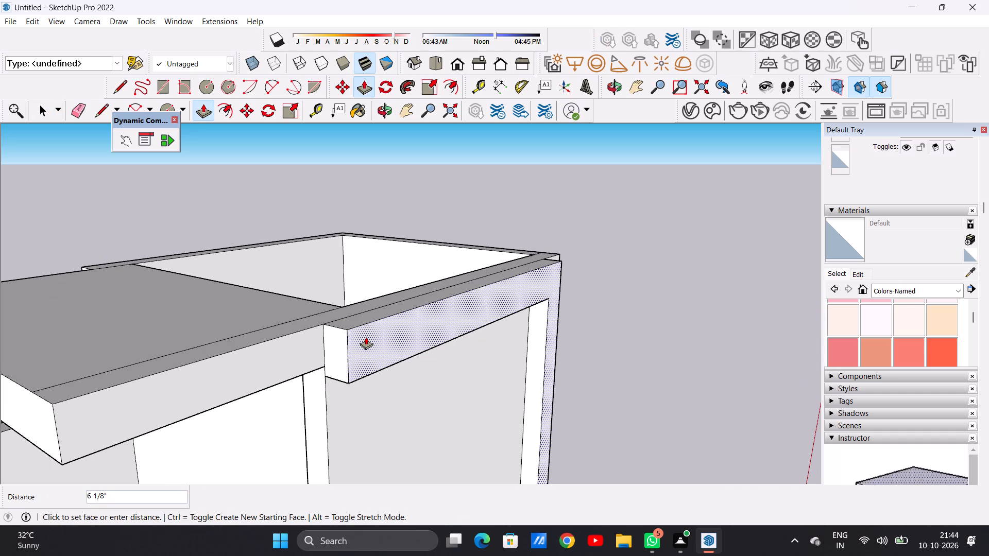
{"action": "left_click", "coordinate": [366, 337]}
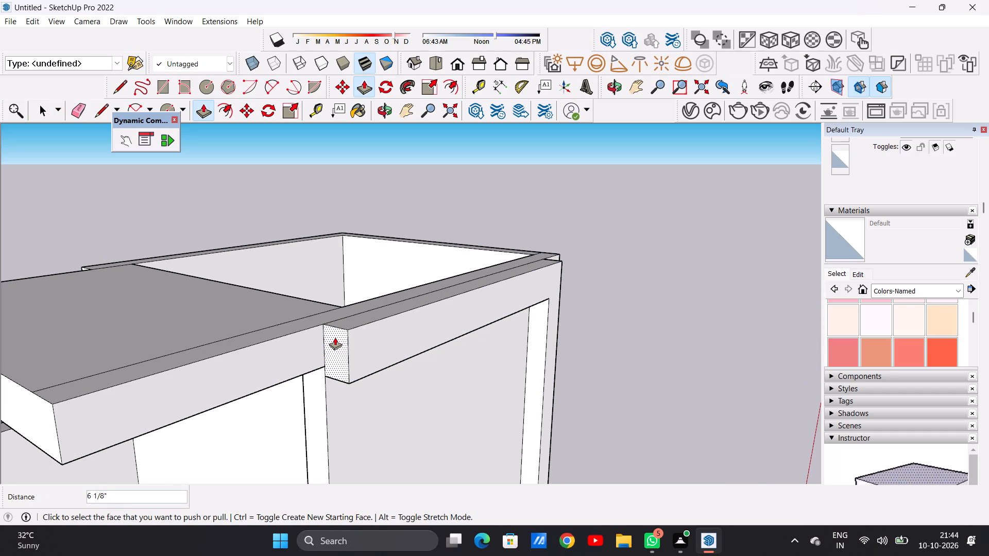
Push/Pull the end face of the border's top arm outward by 5' 10 3/4", flush with the overhanging slab's end.
{"action": "left_click", "coordinate": [335, 337]}
{"action": "scroll", "coordinate": [301, 343], "scroll_direction": "down", "scroll_amount": 6}
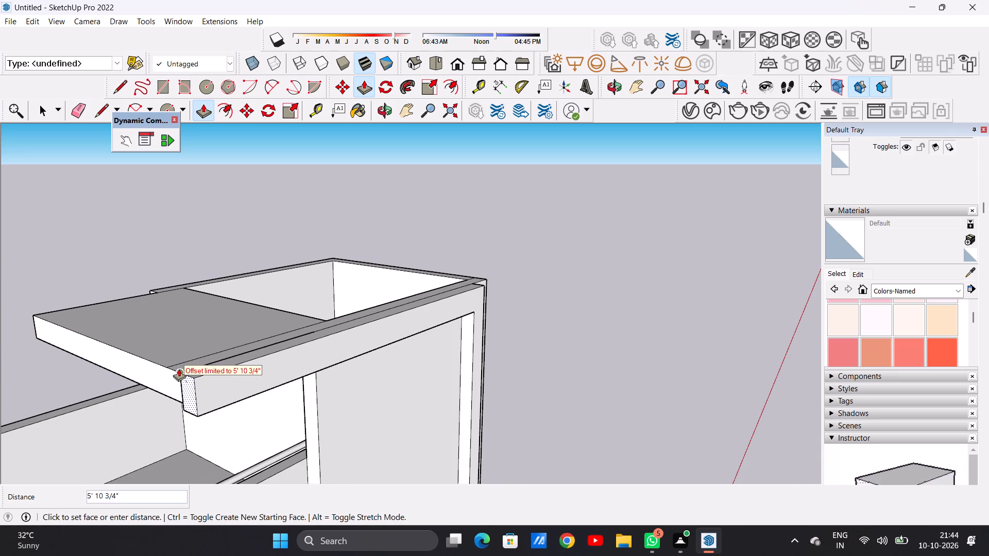
{"action": "left_click", "coordinate": [179, 369]}
{"action": "key", "text": "space"}
Push/Pull the underside of the border's top arm up by about 3", flush with the overhanging slab's underside.
{"action": "middle_click_drag", "start_coordinate": [208, 376], "coordinate": [366, 345]}
{"action": "scroll", "coordinate": [293, 353], "scroll_direction": "down", "scroll_amount": 8}
{"action": "middle_click_drag", "start_coordinate": [343, 393], "coordinate": [300, 267]}
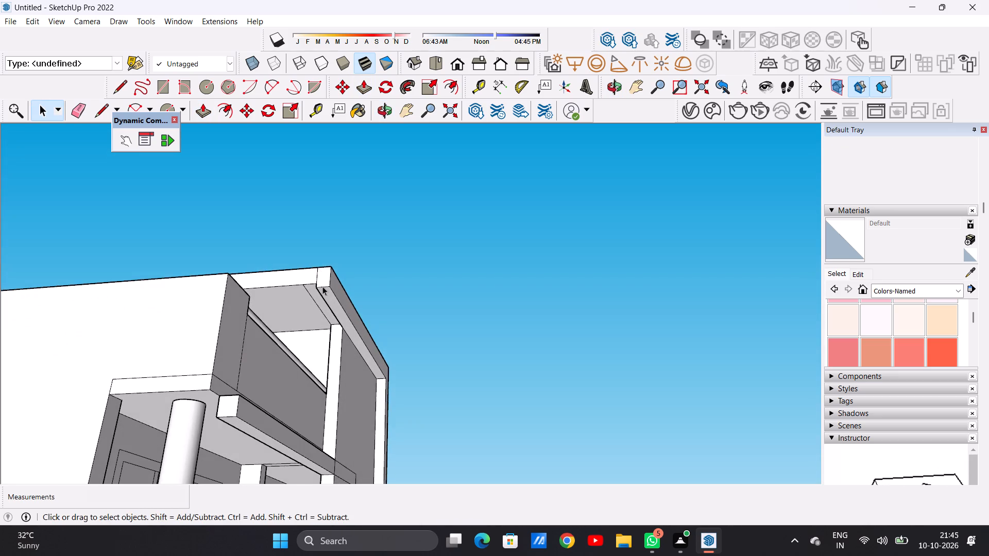
{"action": "scroll", "coordinate": [329, 298], "scroll_direction": "up", "scroll_amount": 7}
{"action": "middle_click_drag", "start_coordinate": [316, 301], "coordinate": [338, 380]}
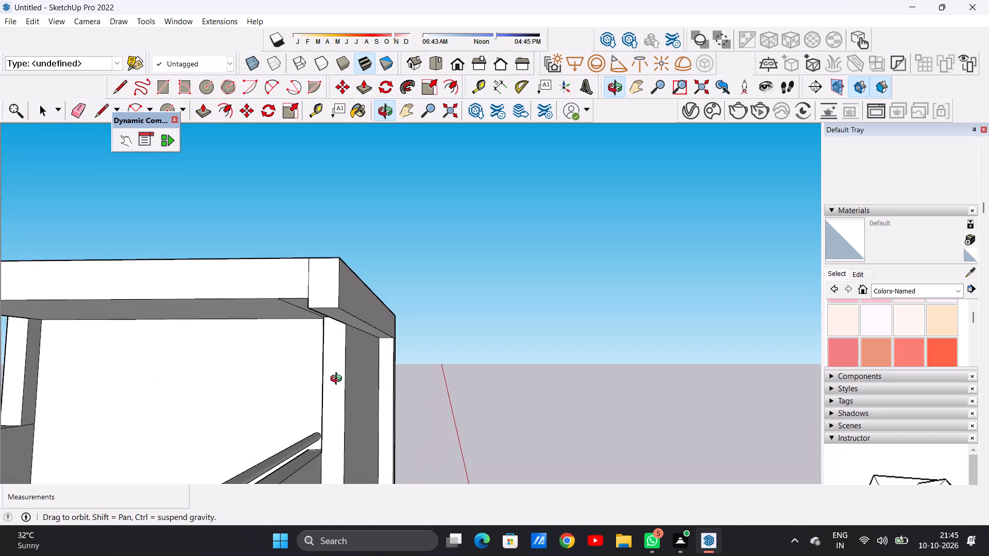
{"action": "middle_click_drag", "start_coordinate": [338, 380], "coordinate": [319, 351]}
{"action": "scroll", "coordinate": [324, 311], "scroll_direction": "up", "scroll_amount": 3}
{"action": "key", "text": "p"}
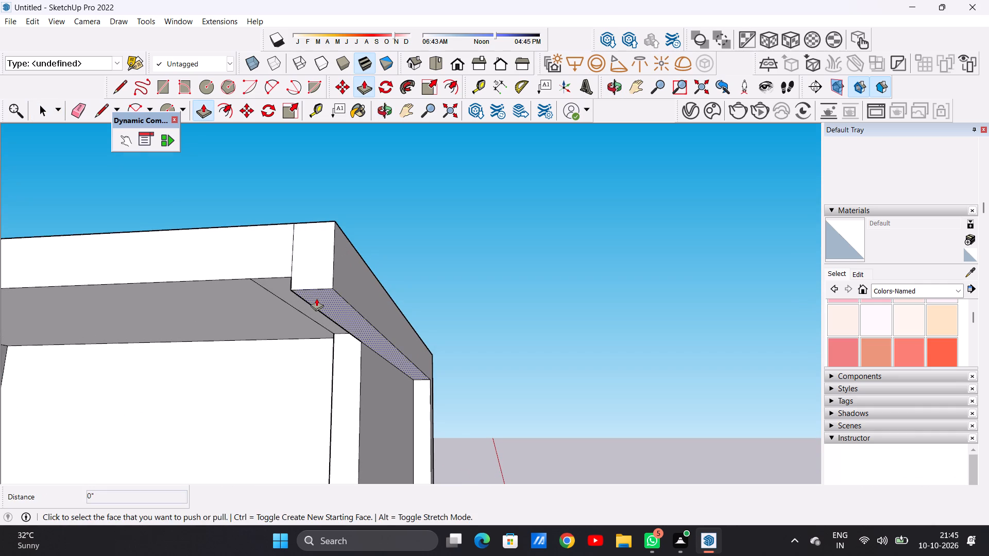
{"action": "left_click", "coordinate": [316, 298]}
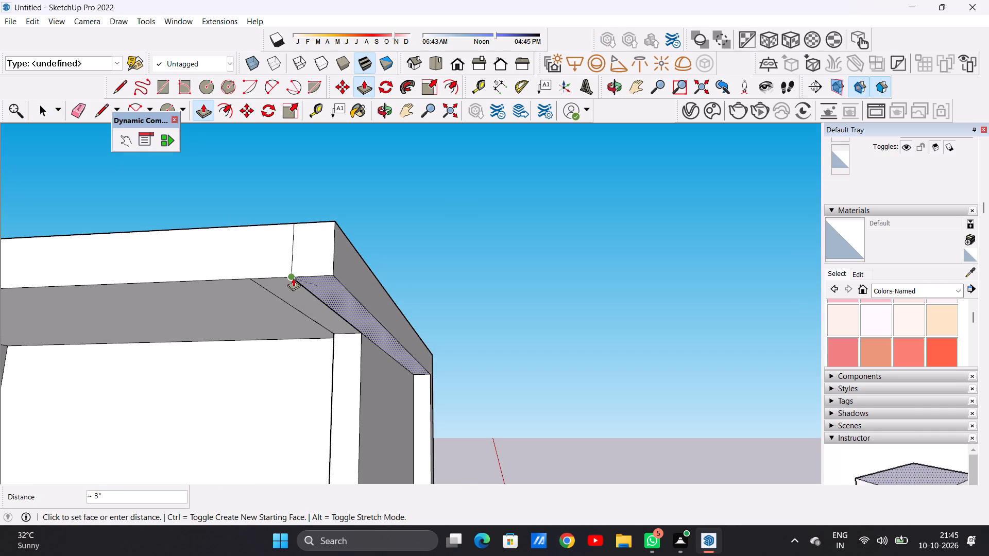
{"action": "left_click", "coordinate": [293, 278]}
{"action": "key", "text": "space"}
Examine the overhanging slab and border on the house from the front, from below and from above.
{"action": "scroll", "coordinate": [383, 350], "scroll_direction": "down", "scroll_amount": 4}
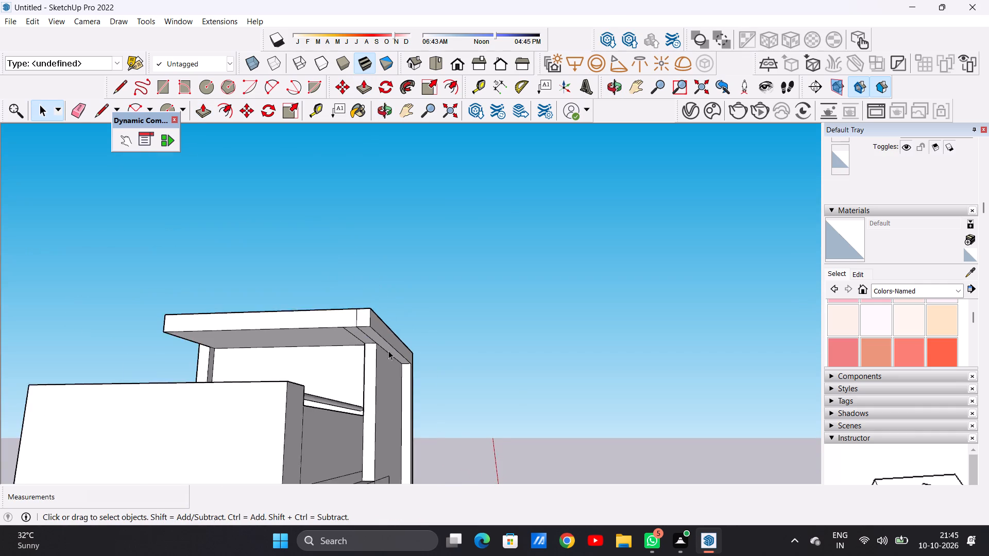
{"action": "scroll", "coordinate": [388, 351], "scroll_direction": "down", "scroll_amount": 8}
{"action": "middle_click_drag", "start_coordinate": [435, 341], "coordinate": [246, 413]}
{"action": "scroll", "coordinate": [375, 330], "scroll_direction": "down", "scroll_amount": 6}
{"action": "middle_click_drag", "start_coordinate": [441, 332], "coordinate": [381, 346]}
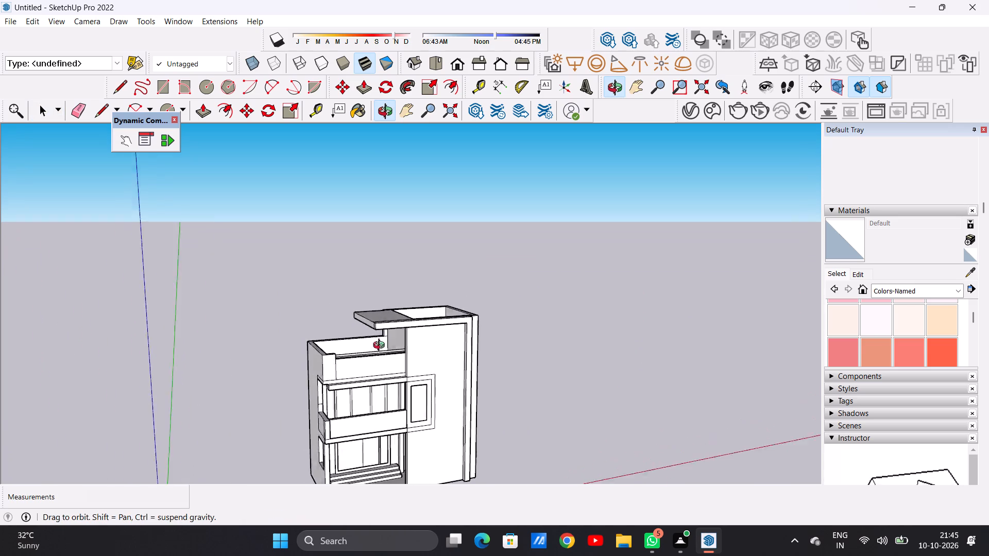
{"action": "middle_click_drag", "start_coordinate": [381, 346], "coordinate": [285, 258]}
{"action": "scroll", "coordinate": [383, 336], "scroll_direction": "up", "scroll_amount": 3}
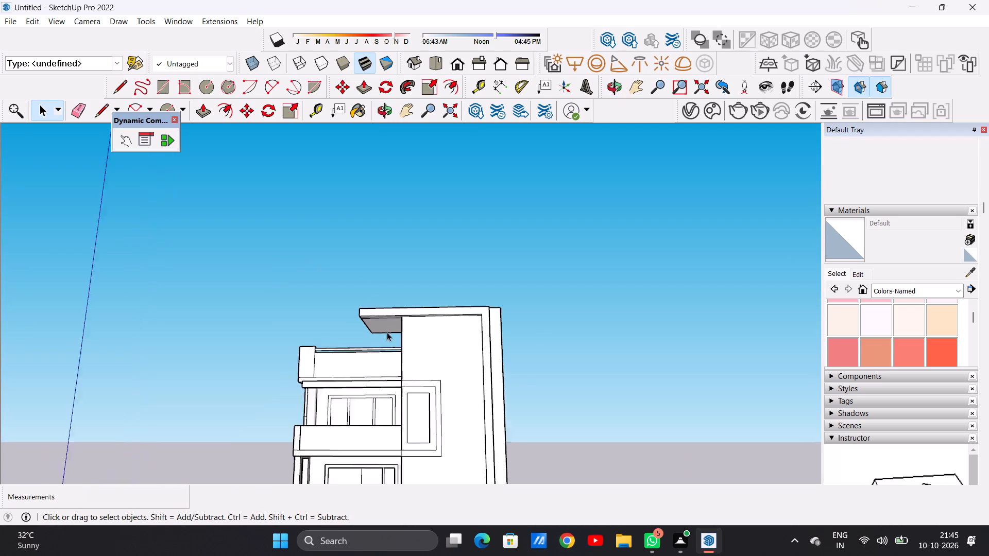
{"action": "scroll", "coordinate": [387, 332], "scroll_direction": "up", "scroll_amount": 1}
{"action": "middle_click_drag", "start_coordinate": [401, 297], "coordinate": [400, 222]}
{"action": "middle_click_drag", "start_coordinate": [412, 320], "coordinate": [411, 444]}
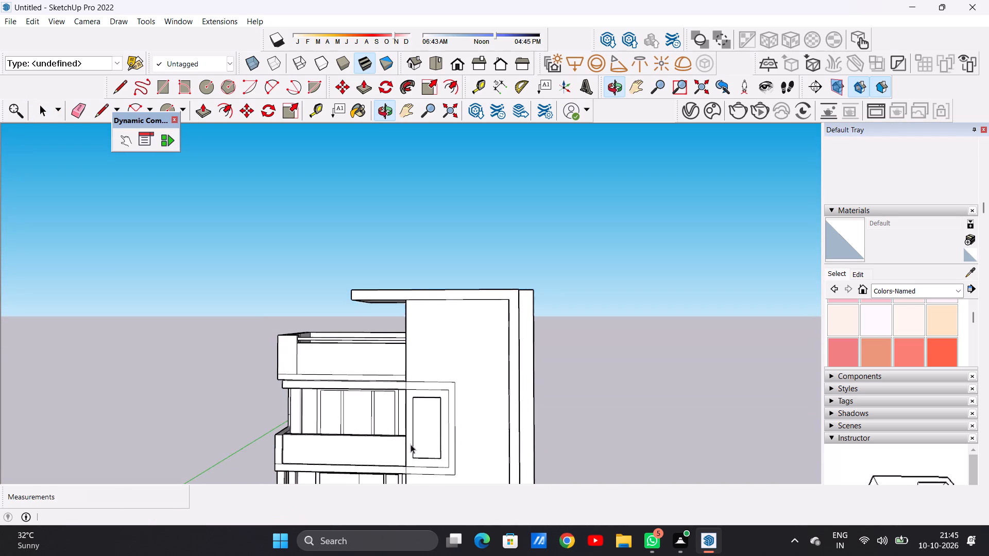
{"action": "scroll", "coordinate": [401, 388], "scroll_direction": "down", "scroll_amount": 11}
{"action": "middle_click_drag", "start_coordinate": [422, 363], "coordinate": [416, 470]}
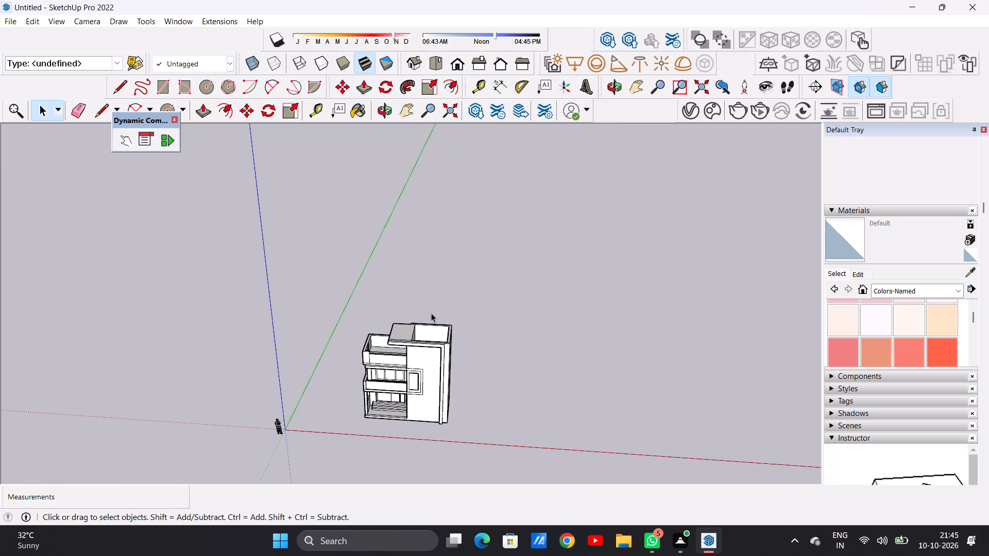
Select the recessed floor face inside the tall block's parapet together with its bounding edges.
{"action": "scroll", "coordinate": [428, 312], "scroll_direction": "up", "scroll_amount": 13}
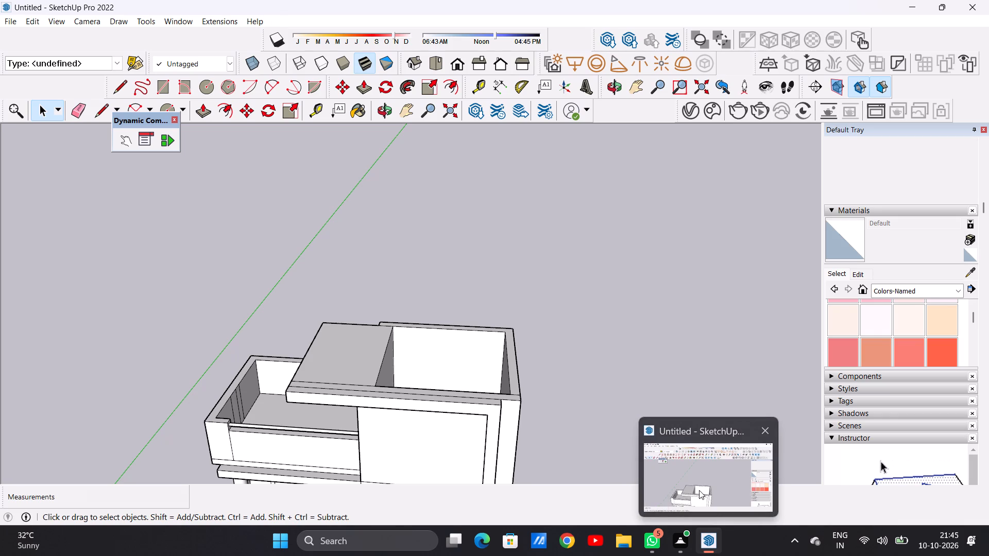
{"action": "left_click", "coordinate": [699, 488]}
{"action": "scroll", "coordinate": [437, 366], "scroll_direction": "up", "scroll_amount": 8}
{"action": "scroll", "coordinate": [484, 359], "scroll_direction": "down", "scroll_amount": 12}
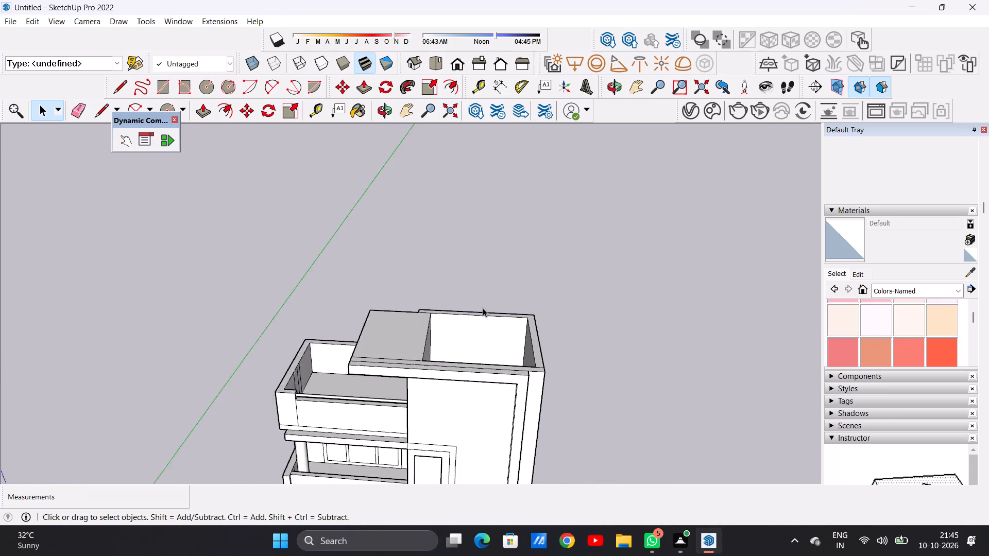
{"action": "middle_click_drag", "start_coordinate": [466, 321], "coordinate": [469, 444]}
{"action": "scroll", "coordinate": [479, 369], "scroll_direction": "up", "scroll_amount": 7}
{"action": "middle_click_drag", "start_coordinate": [479, 375], "coordinate": [478, 413]}
{"action": "scroll", "coordinate": [473, 357], "scroll_direction": "down", "scroll_amount": 6}
{"action": "middle_click_drag", "start_coordinate": [480, 368], "coordinate": [481, 398]}
{"action": "scroll", "coordinate": [481, 398], "scroll_direction": "up", "scroll_amount": 6}
{"action": "double_click", "coordinate": [481, 397]}
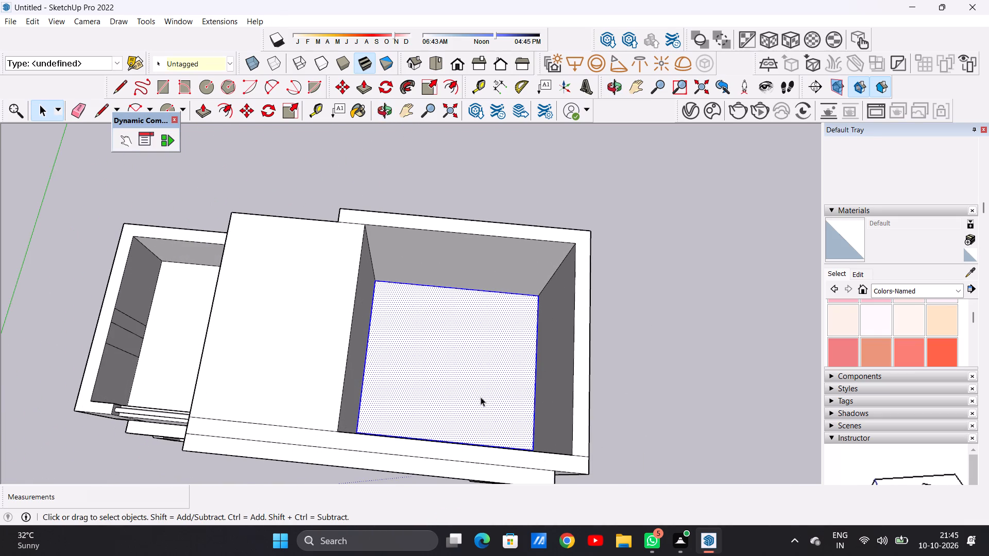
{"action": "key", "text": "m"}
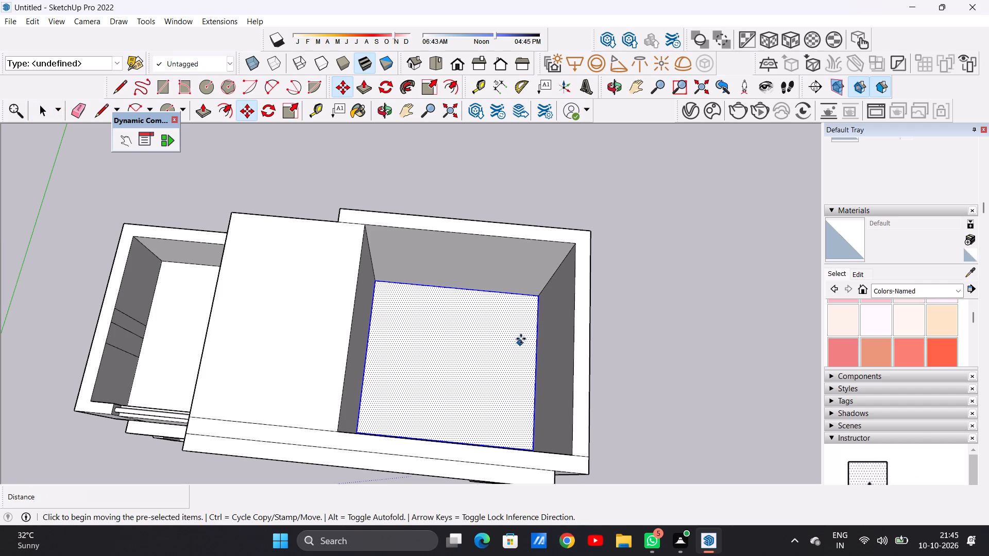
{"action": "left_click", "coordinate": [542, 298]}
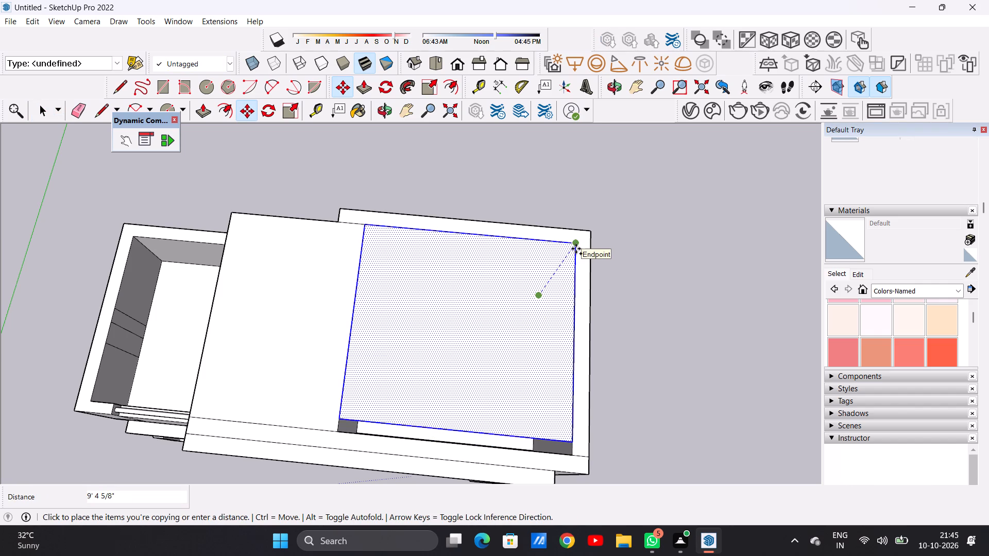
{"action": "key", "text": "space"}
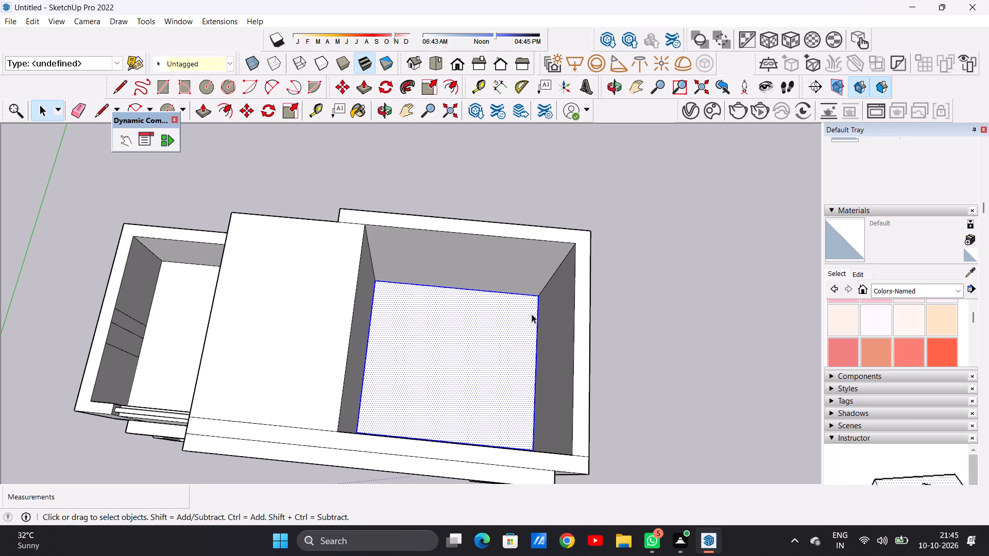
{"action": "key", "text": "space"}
Copy the selected recessed floor face up about 9' 4 5/8" to the top inner corner of the tall block's walls.
{"action": "key", "text": "m"}
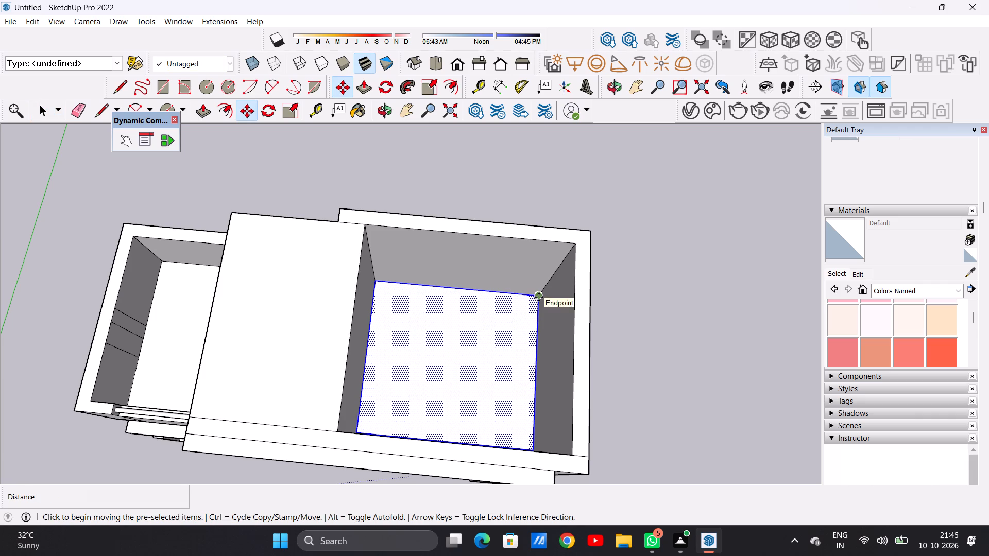
{"action": "left_click", "coordinate": [542, 297]}
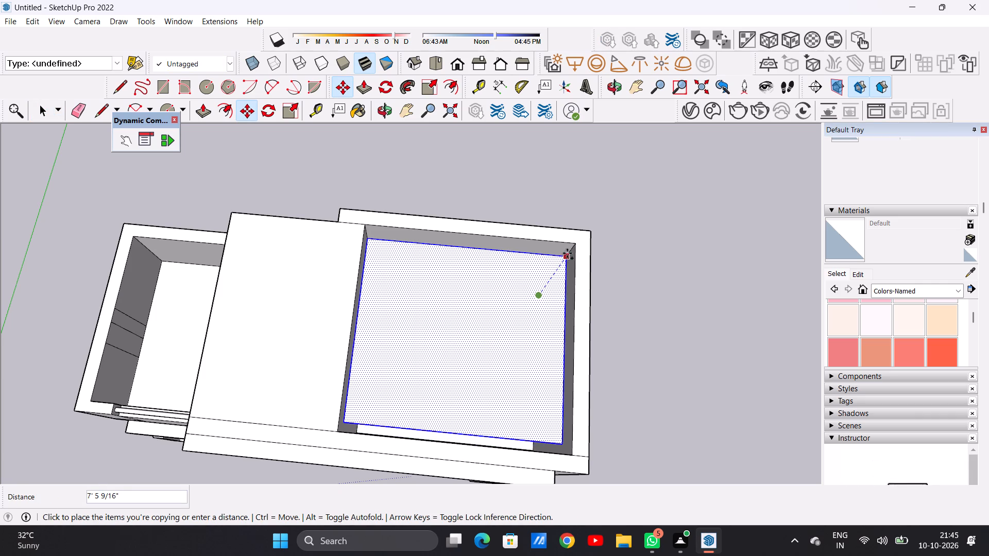
{"action": "left_click", "coordinate": [575, 246]}
{"action": "key", "text": "space"}
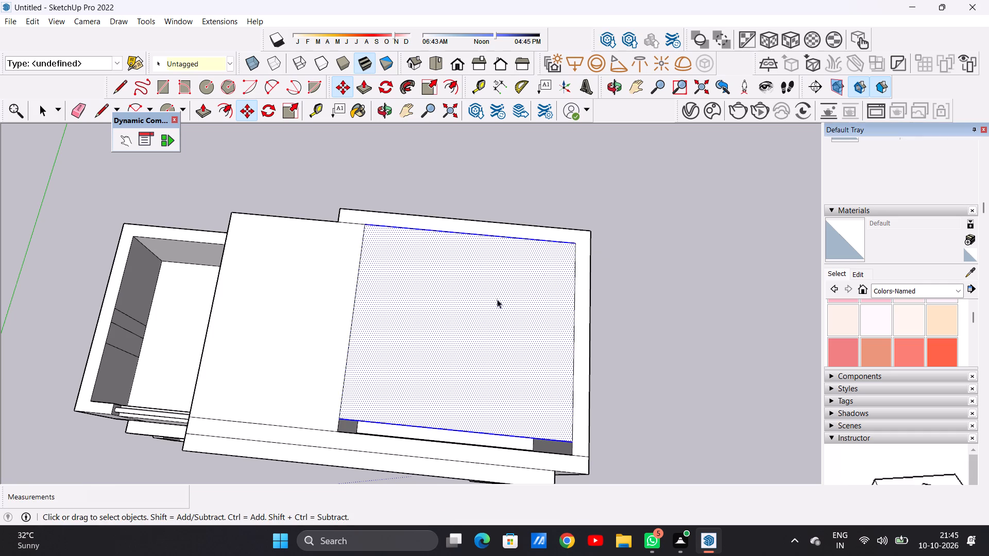
Draw a rectangle about 11' 5 1/2" by 7 1/2" closing the gap between the copied roof face and the front wall top.
{"action": "scroll", "coordinate": [442, 470], "scroll_direction": "up", "scroll_amount": 7}
{"action": "scroll", "coordinate": [405, 408], "scroll_direction": "up", "scroll_amount": 1}
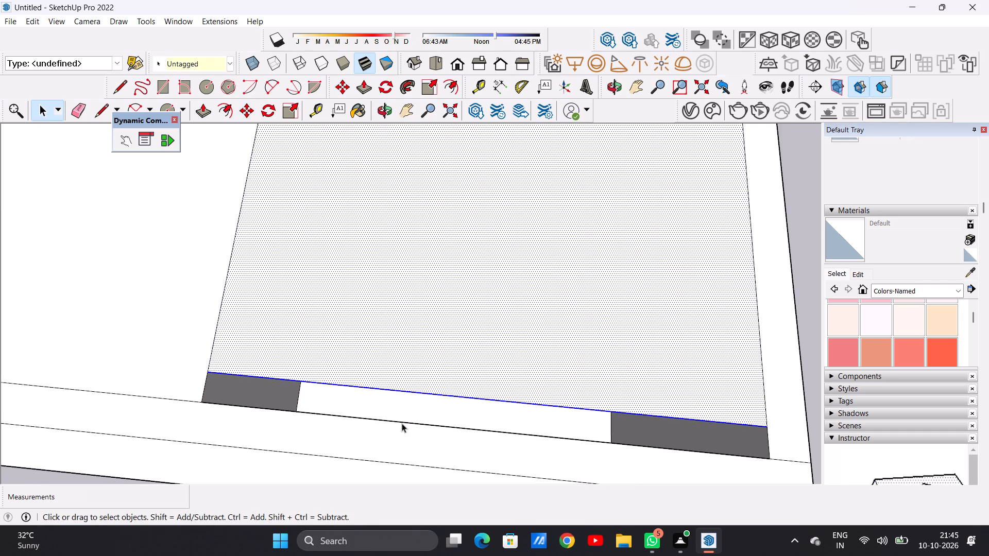
{"action": "key", "text": "r"}
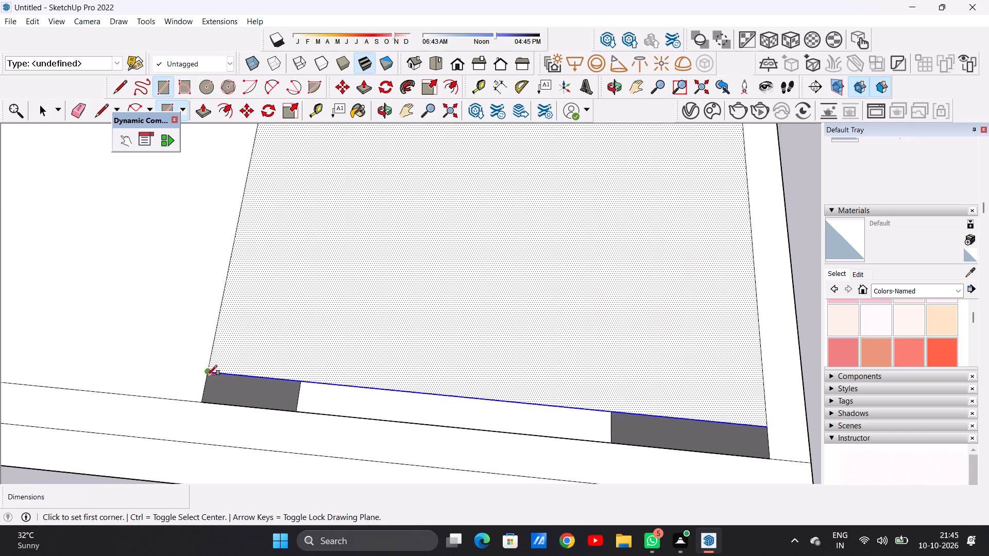
{"action": "left_click", "coordinate": [207, 375]}
{"action": "left_click", "coordinate": [202, 404]}
{"action": "scroll", "coordinate": [255, 416], "scroll_direction": "down", "scroll_amount": 5}
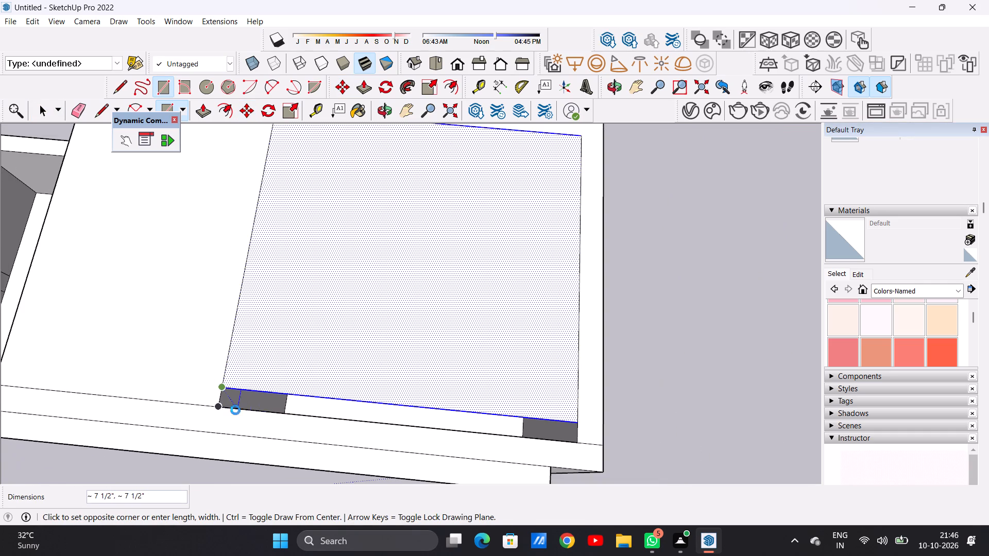
{"action": "left_click", "coordinate": [578, 444]}
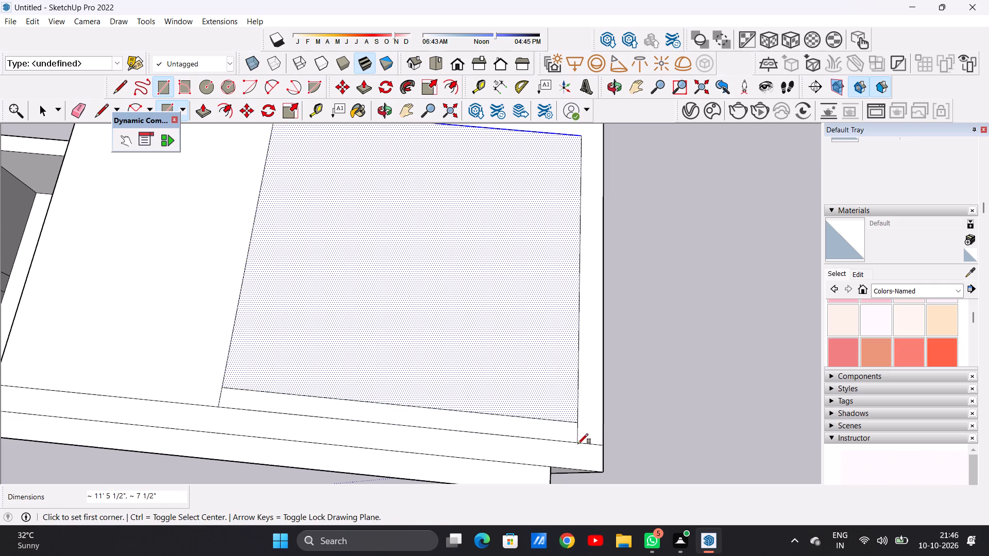
{"action": "key", "text": "space"}
{"action": "scroll", "coordinate": [469, 397], "scroll_direction": "down", "scroll_amount": 8}
{"action": "left_click", "coordinate": [600, 348]}
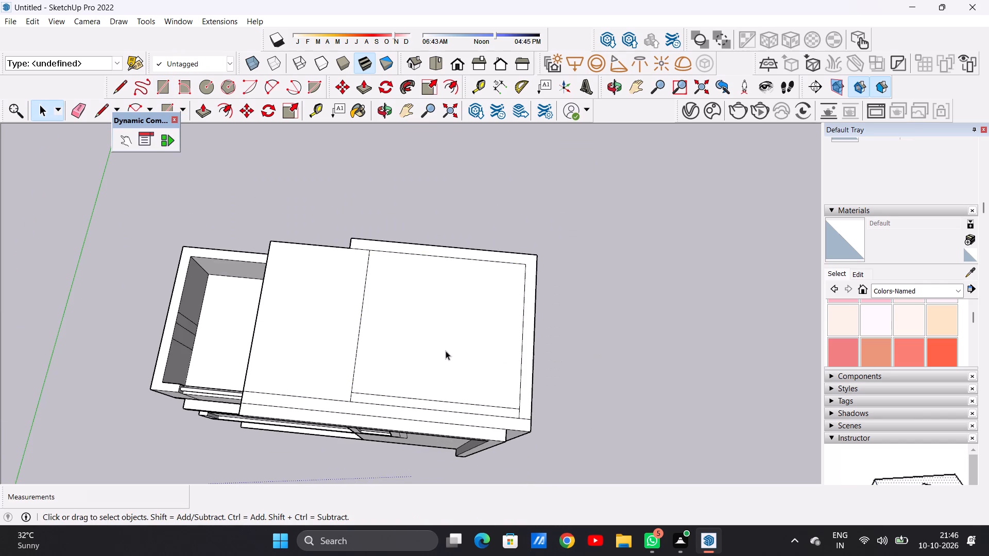
Examine the closed roof, overhanging slab and whole facade from the front, from below and from above.
{"action": "scroll", "coordinate": [446, 351], "scroll_direction": "down", "scroll_amount": 4}
{"action": "middle_click_drag", "start_coordinate": [441, 389], "coordinate": [463, 194]}
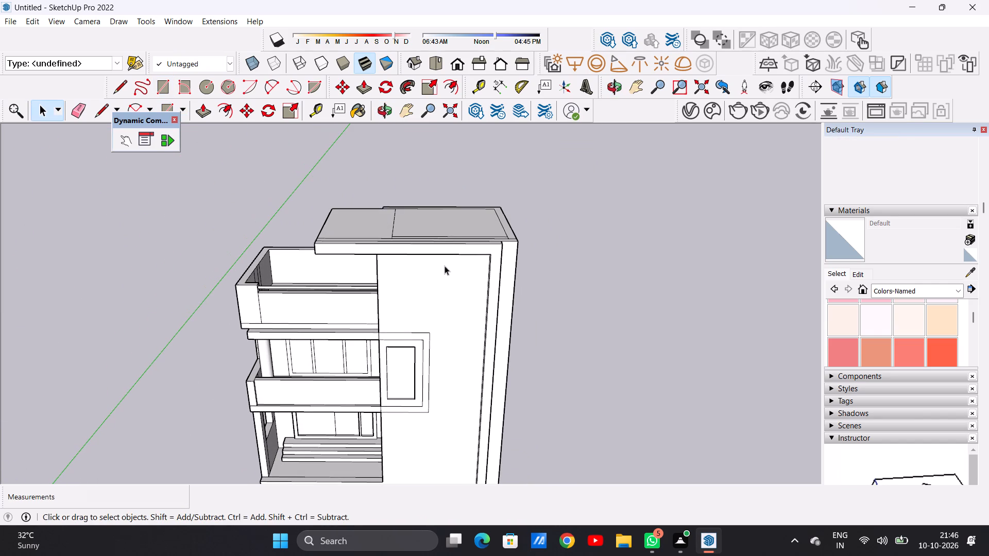
{"action": "scroll", "coordinate": [452, 273], "scroll_direction": "down", "scroll_amount": 5}
{"action": "middle_click_drag", "start_coordinate": [451, 267], "coordinate": [460, 188]}
{"action": "scroll", "coordinate": [457, 263], "scroll_direction": "up", "scroll_amount": 2}
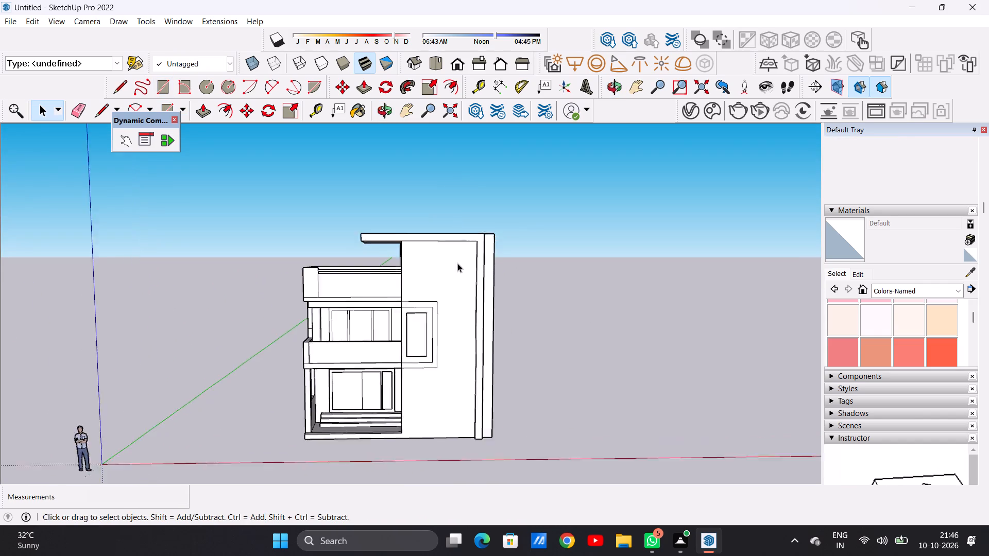
{"action": "scroll", "coordinate": [457, 263], "scroll_direction": "up", "scroll_amount": 4}
{"action": "middle_click_drag", "start_coordinate": [461, 270], "coordinate": [463, 283]}
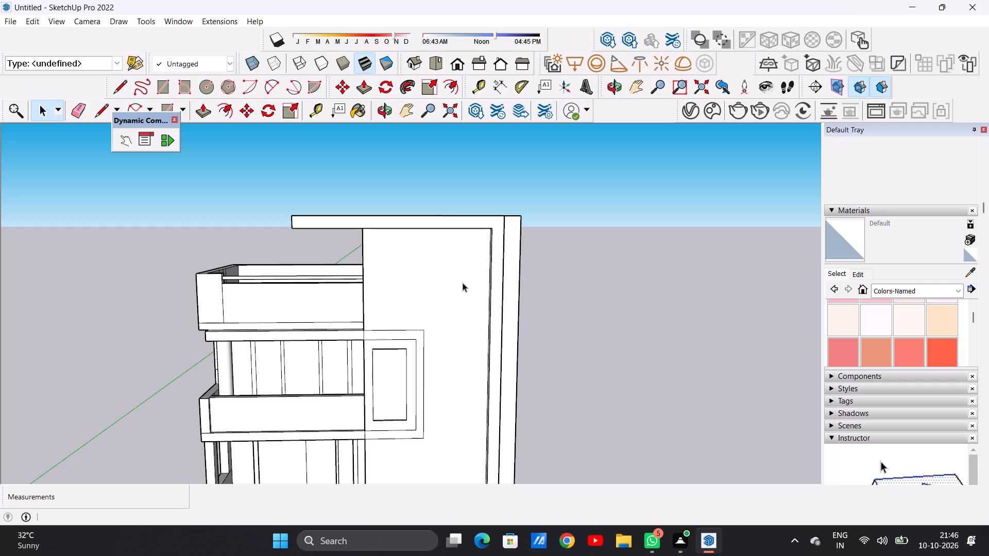
{"action": "scroll", "coordinate": [463, 283], "scroll_direction": "down", "scroll_amount": 9}
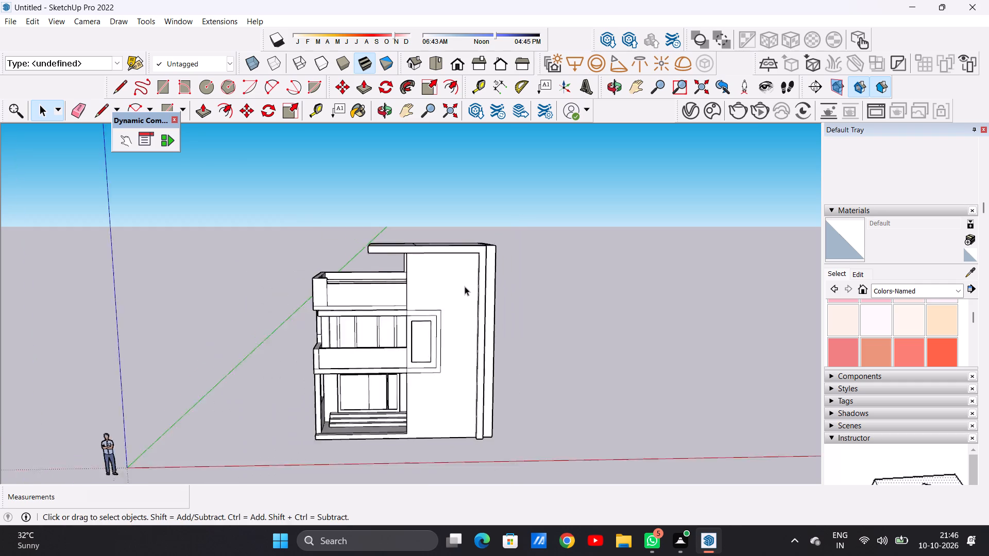
{"action": "middle_click_drag", "start_coordinate": [453, 289], "coordinate": [422, 245]}
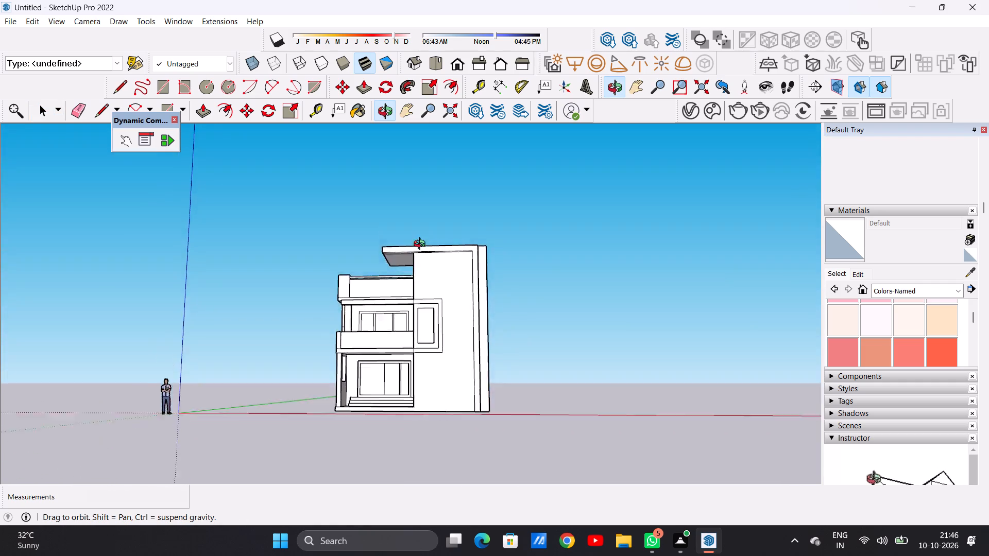
{"action": "middle_click_drag", "start_coordinate": [422, 245], "coordinate": [418, 370]}
{"action": "scroll", "coordinate": [418, 257], "scroll_direction": "up", "scroll_amount": 7}
{"action": "middle_click_drag", "start_coordinate": [423, 264], "coordinate": [448, 399]}
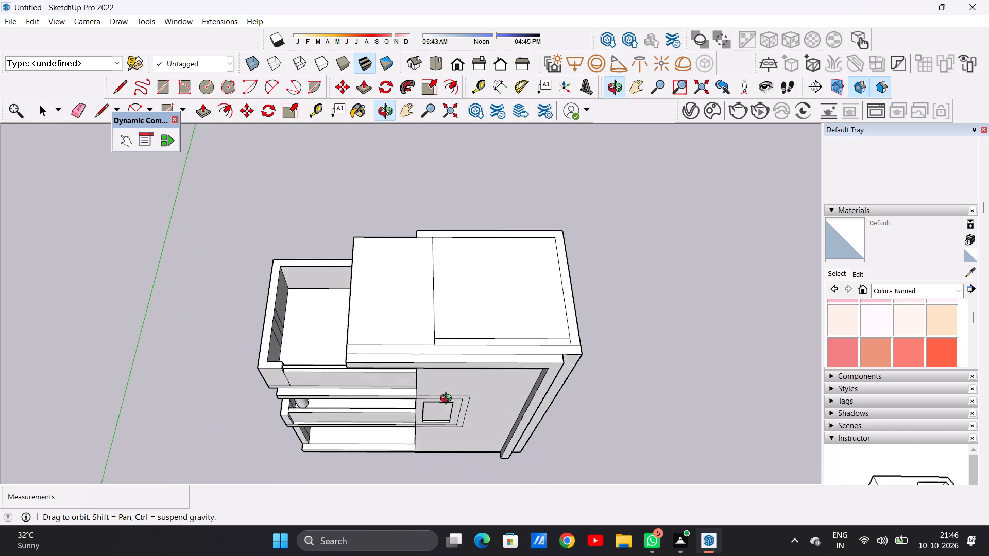
{"action": "middle_click_drag", "start_coordinate": [448, 399], "coordinate": [448, 408]}
{"action": "scroll", "coordinate": [448, 327], "scroll_direction": "up", "scroll_amount": 6}
{"action": "middle_click_drag", "start_coordinate": [392, 319], "coordinate": [406, 258]}
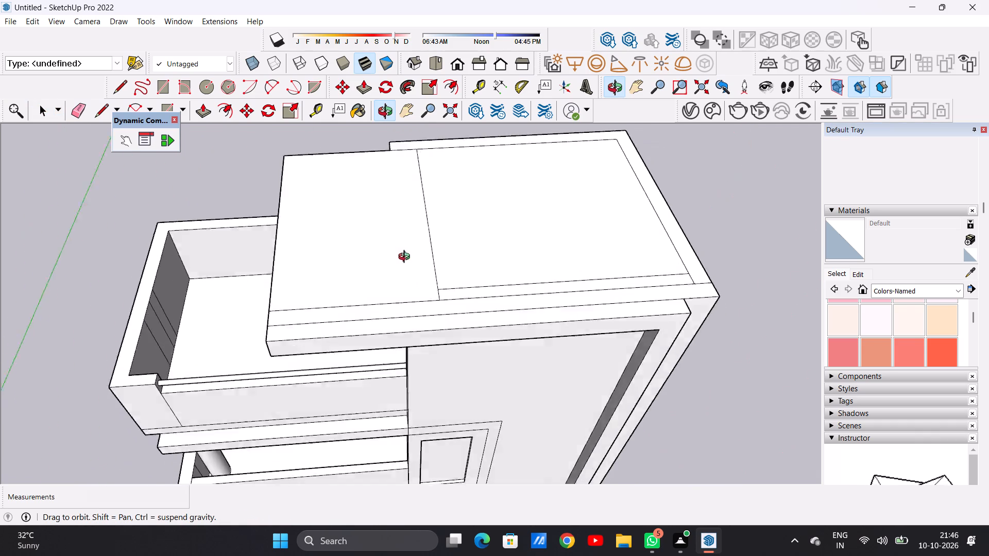
{"action": "middle_click_drag", "start_coordinate": [406, 258], "coordinate": [393, 207]}
{"action": "middle_click_drag", "start_coordinate": [467, 229], "coordinate": [432, 293]}
{"action": "scroll", "coordinate": [432, 293], "scroll_direction": "down", "scroll_amount": 2}
{"action": "scroll", "coordinate": [432, 293], "scroll_direction": "up", "scroll_amount": 1}
{"action": "scroll", "coordinate": [432, 293], "scroll_direction": "down", "scroll_amount": 7}
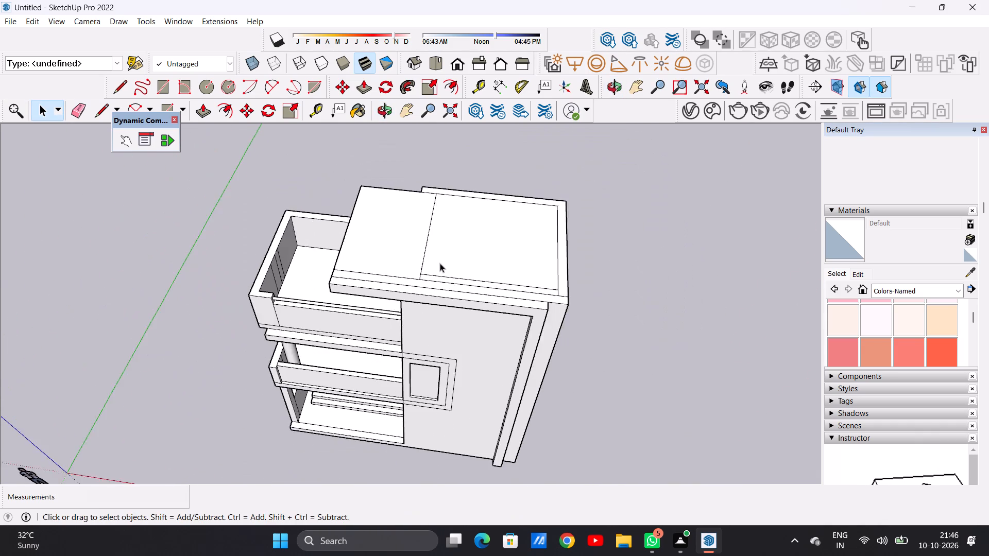
{"action": "scroll", "coordinate": [440, 263], "scroll_direction": "down", "scroll_amount": 3}
{"action": "middle_click_drag", "start_coordinate": [412, 348], "coordinate": [448, 124]}
{"action": "middle_click_drag", "start_coordinate": [417, 209], "coordinate": [541, 160]}
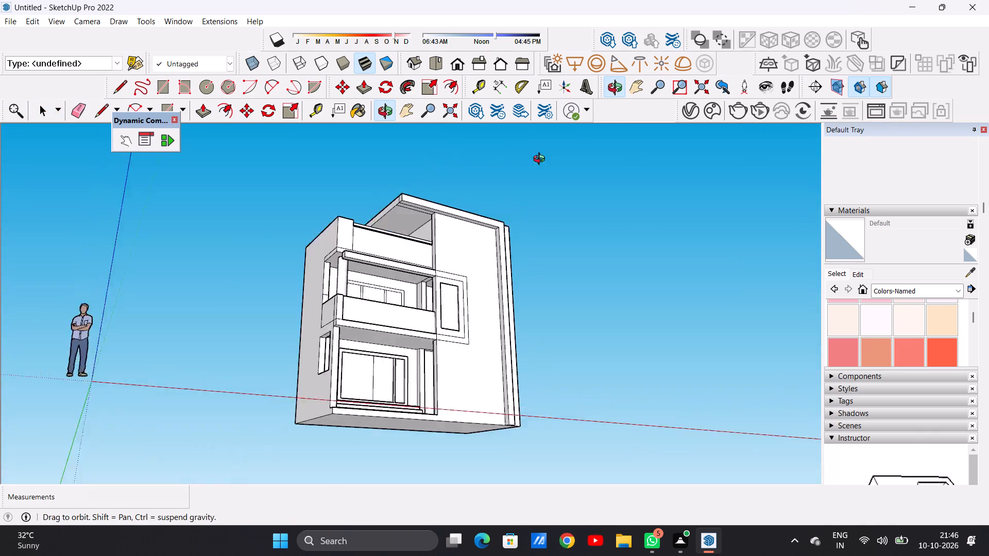
{"action": "middle_click_drag", "start_coordinate": [541, 160], "coordinate": [357, 406]}
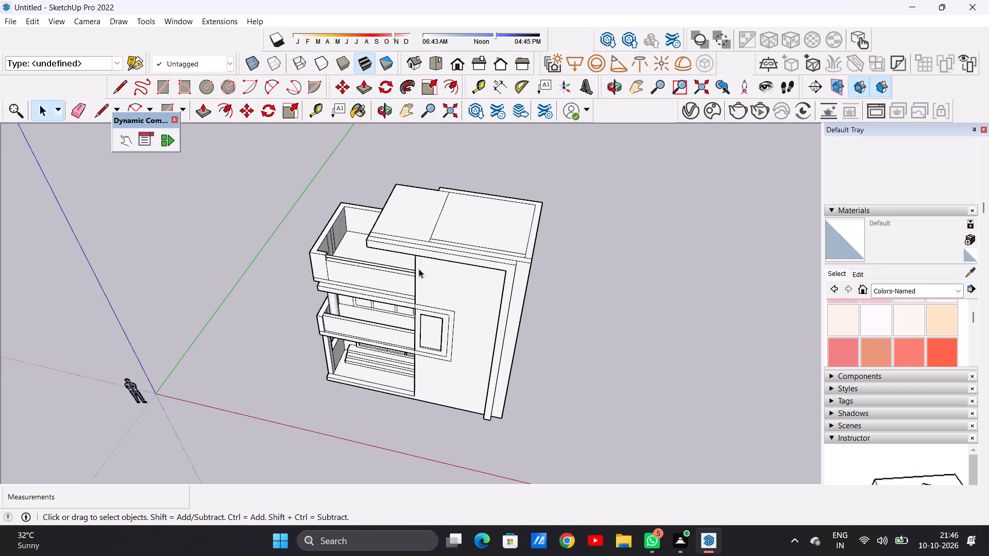
{"action": "scroll", "coordinate": [425, 233], "scroll_direction": "up", "scroll_amount": 5}
{"action": "middle_click_drag", "start_coordinate": [432, 236], "coordinate": [439, 335]}
{"action": "scroll", "coordinate": [426, 345], "scroll_direction": "up", "scroll_amount": 5}
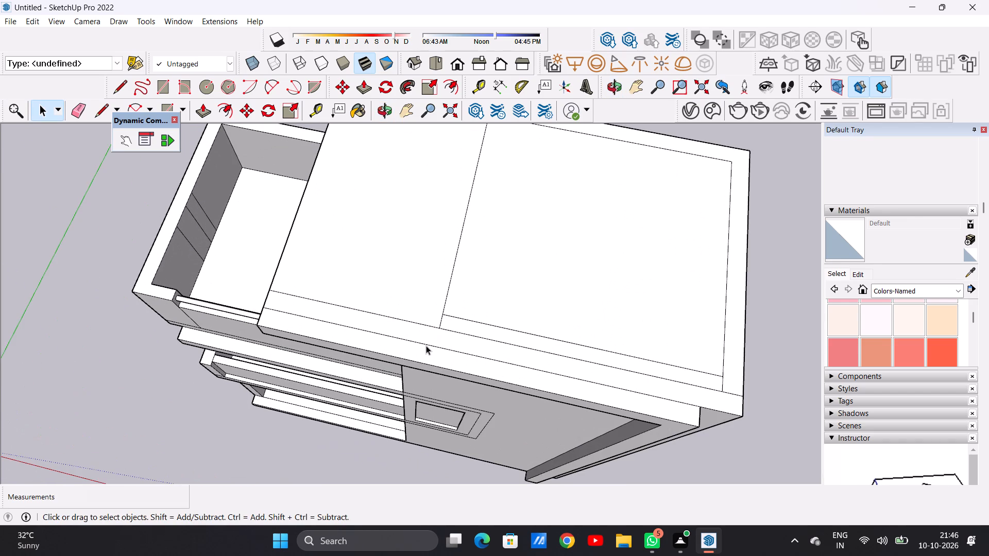
Erase the leftover edge segment running across the top of the overhanging slab, beside the tall block's roof.
{"action": "key", "text": "e"}
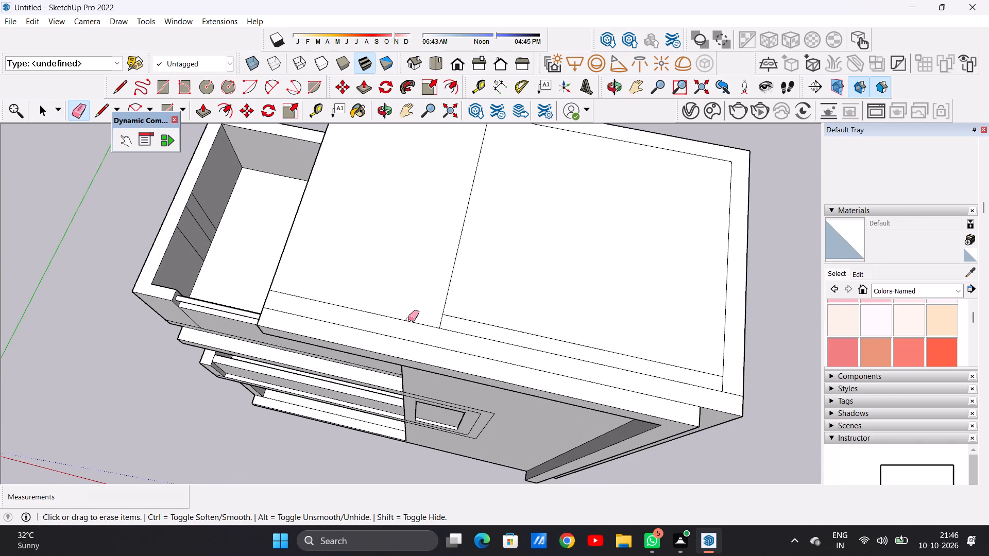
{"action": "left_click_drag", "start_coordinate": [408, 317], "coordinate": [409, 325]}
{"action": "scroll", "coordinate": [413, 319], "scroll_direction": "down", "scroll_amount": 5}
{"action": "middle_click_drag", "start_coordinate": [410, 321], "coordinate": [566, 76]}
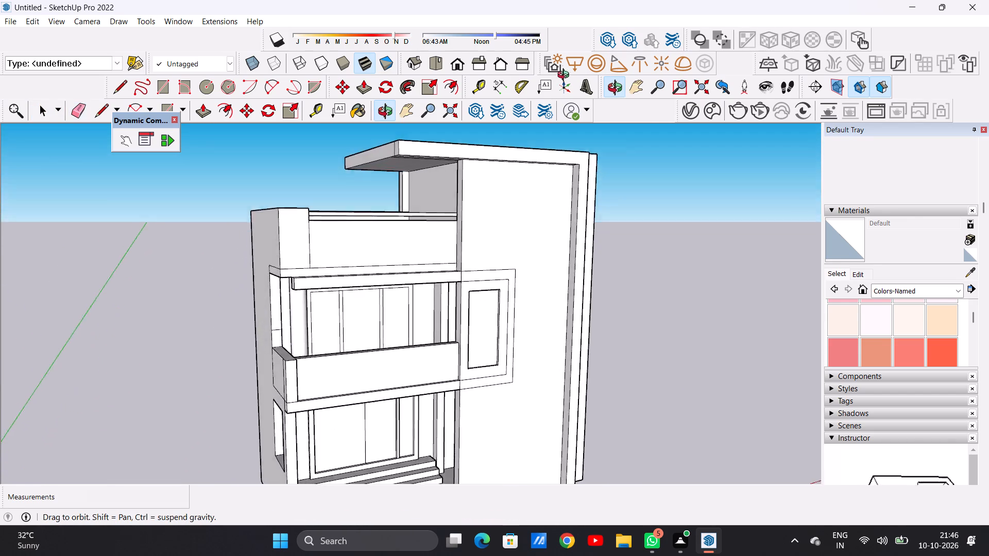
{"action": "middle_click_drag", "start_coordinate": [566, 76], "coordinate": [438, 291]}
{"action": "scroll", "coordinate": [433, 286], "scroll_direction": "down", "scroll_amount": 5}
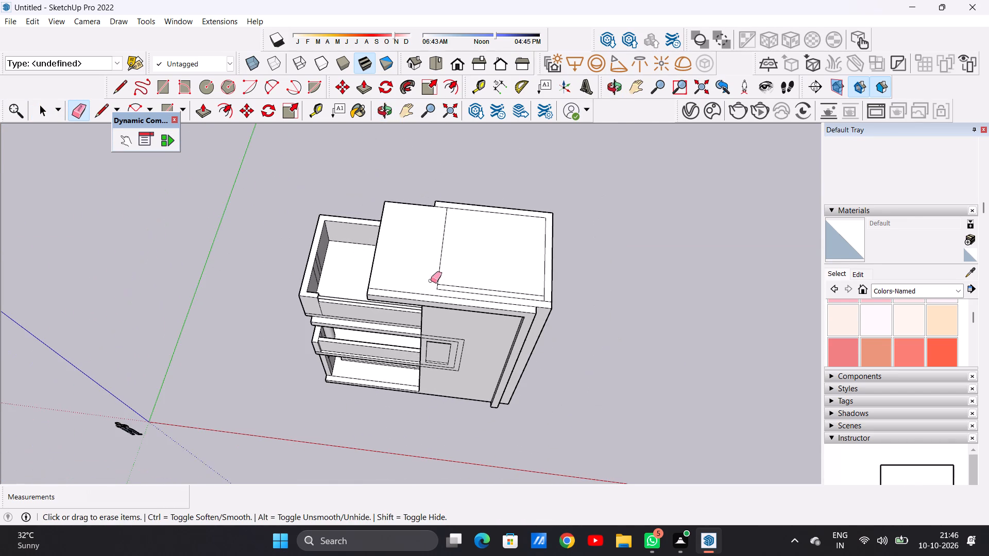
{"action": "scroll", "coordinate": [492, 291], "scroll_direction": "up", "scroll_amount": 6}
Push/Pull the inner roof face of the tall block upward to form a raised rooftop block.
{"action": "key", "text": "space"}
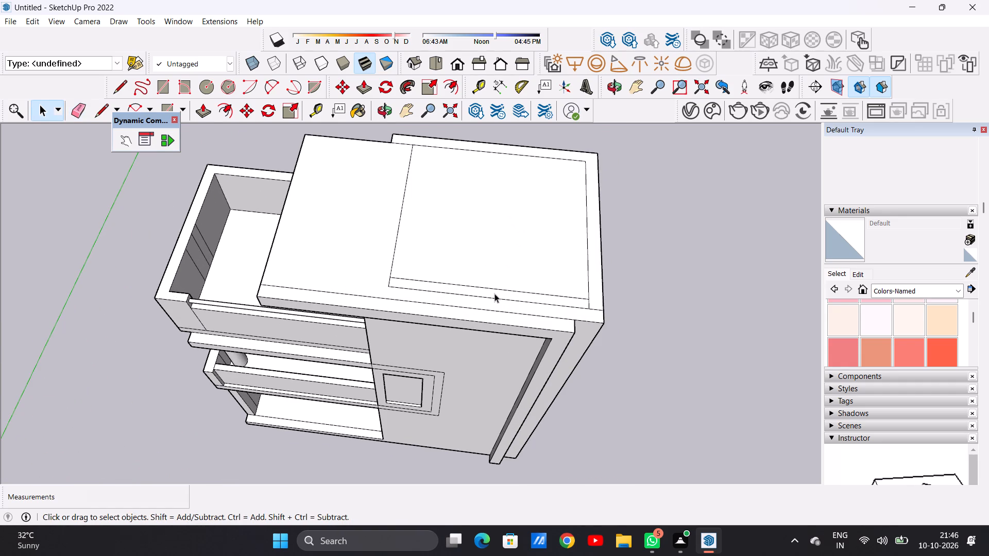
{"action": "key", "text": "p"}
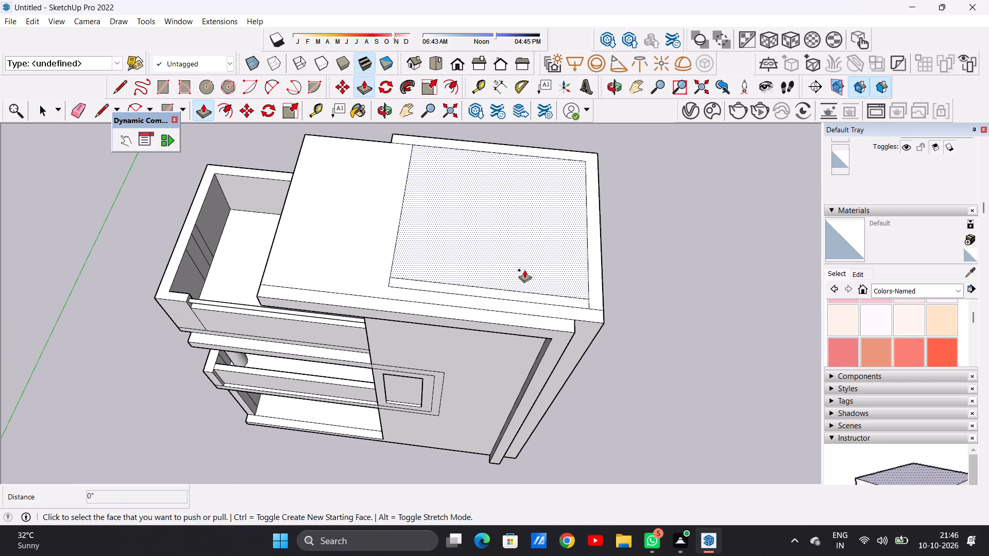
{"action": "left_click", "coordinate": [524, 270]}
{"action": "scroll", "coordinate": [542, 223], "scroll_direction": "down", "scroll_amount": 5}
{"action": "middle_click_drag", "start_coordinate": [552, 216], "coordinate": [563, 164]}
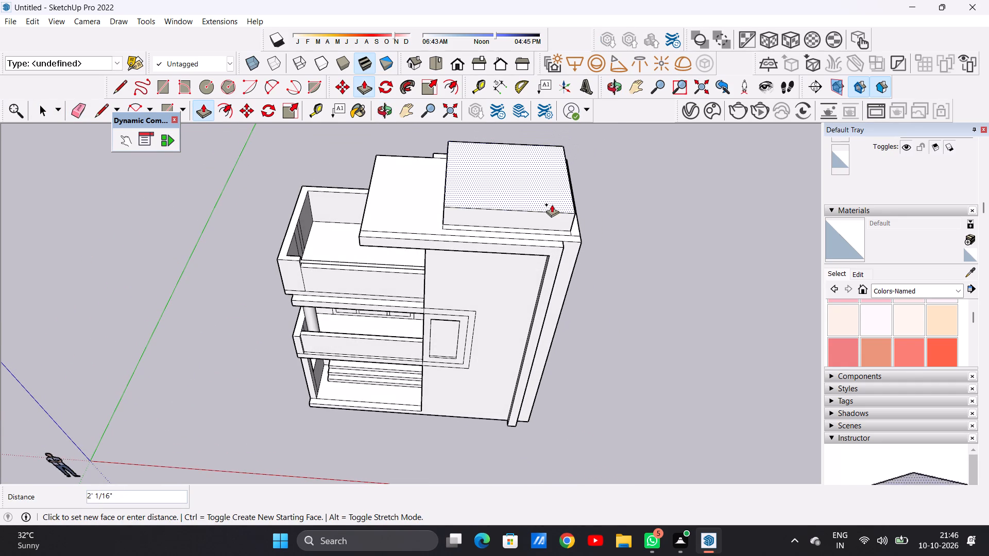
{"action": "left_click", "coordinate": [554, 192]}
{"action": "key", "text": "space"}
Examine the raised rooftop block and its proportions against the whole facade from the front.
{"action": "middle_click_drag", "start_coordinate": [476, 310], "coordinate": [483, 220]}
{"action": "scroll", "coordinate": [482, 219], "scroll_direction": "up", "scroll_amount": 1}
{"action": "scroll", "coordinate": [474, 264], "scroll_direction": "down", "scroll_amount": 13}
{"action": "middle_click_drag", "start_coordinate": [487, 262], "coordinate": [487, 212]}
{"action": "scroll", "coordinate": [487, 212], "scroll_direction": "up", "scroll_amount": 3}
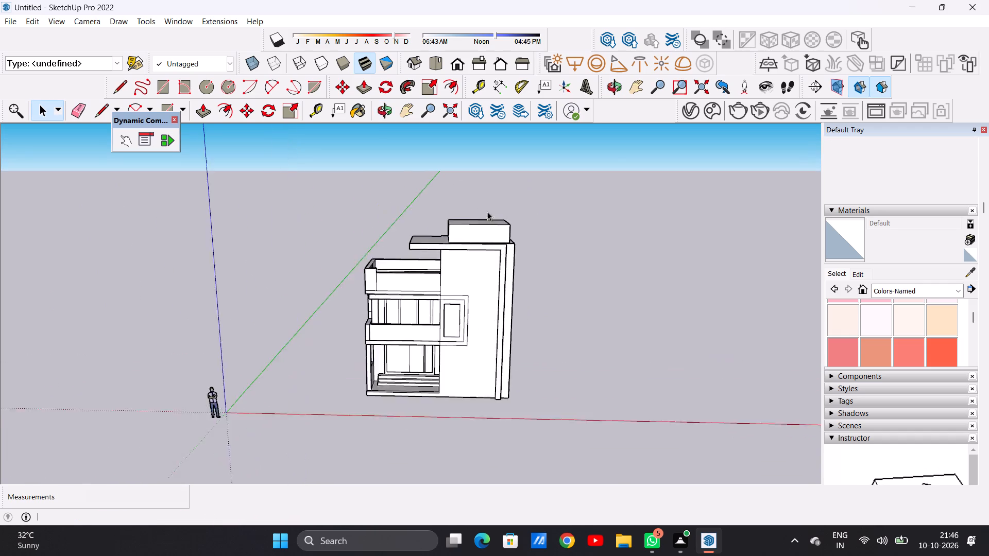
{"action": "scroll", "coordinate": [487, 212], "scroll_direction": "up", "scroll_amount": 8}
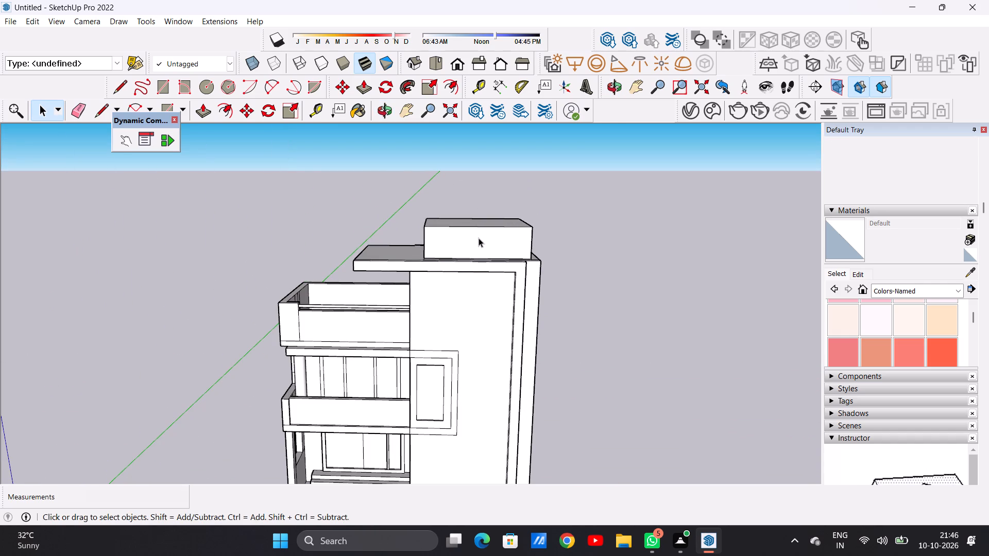
{"action": "scroll", "coordinate": [510, 241], "scroll_direction": "down", "scroll_amount": 3}
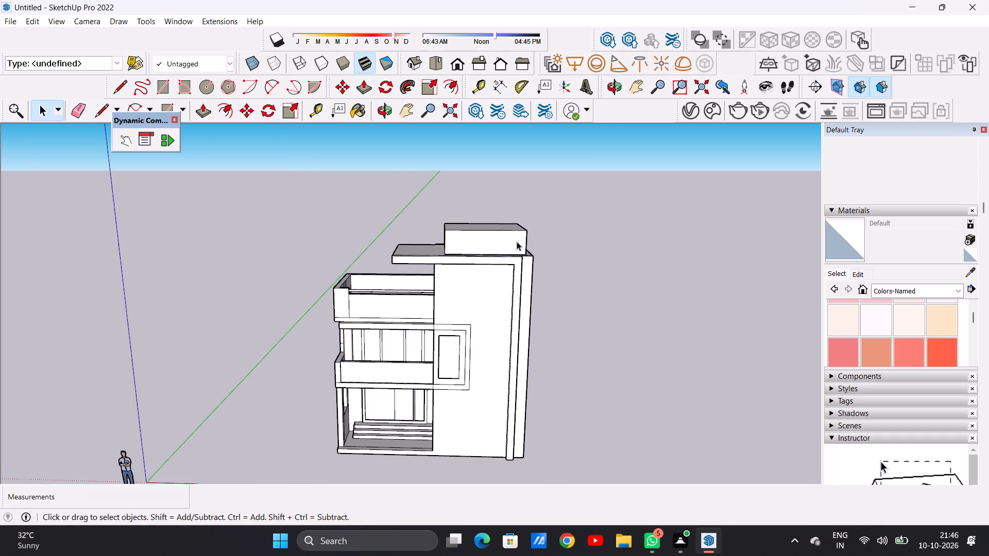
{"action": "middle_click_drag", "start_coordinate": [522, 240], "coordinate": [491, 222]}
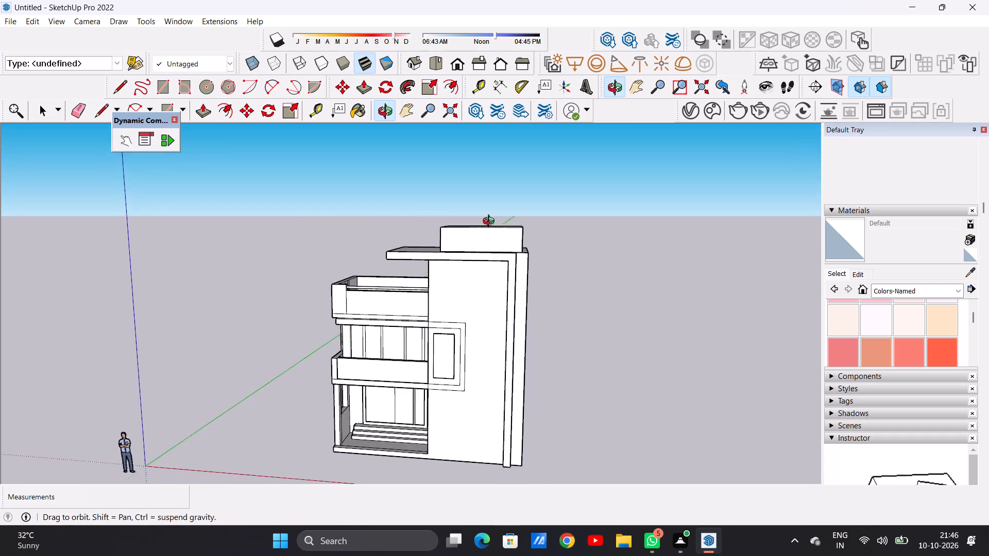
Erase the three vertical edges dividing the outer side face of the rooftop block.
{"action": "middle_click_drag", "start_coordinate": [491, 222], "coordinate": [427, 307]}
{"action": "scroll", "coordinate": [507, 291], "scroll_direction": "up", "scroll_amount": 3}
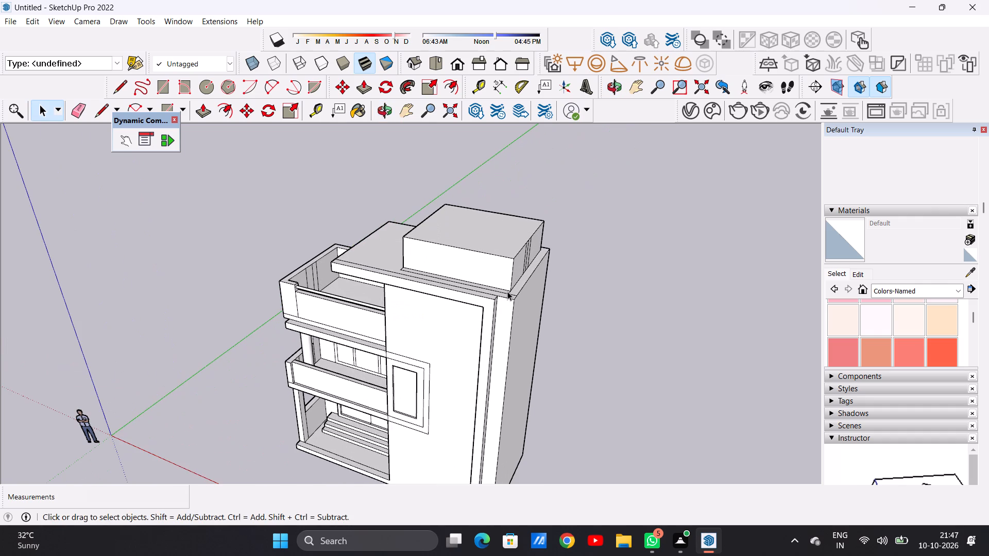
{"action": "scroll", "coordinate": [519, 264], "scroll_direction": "up", "scroll_amount": 10}
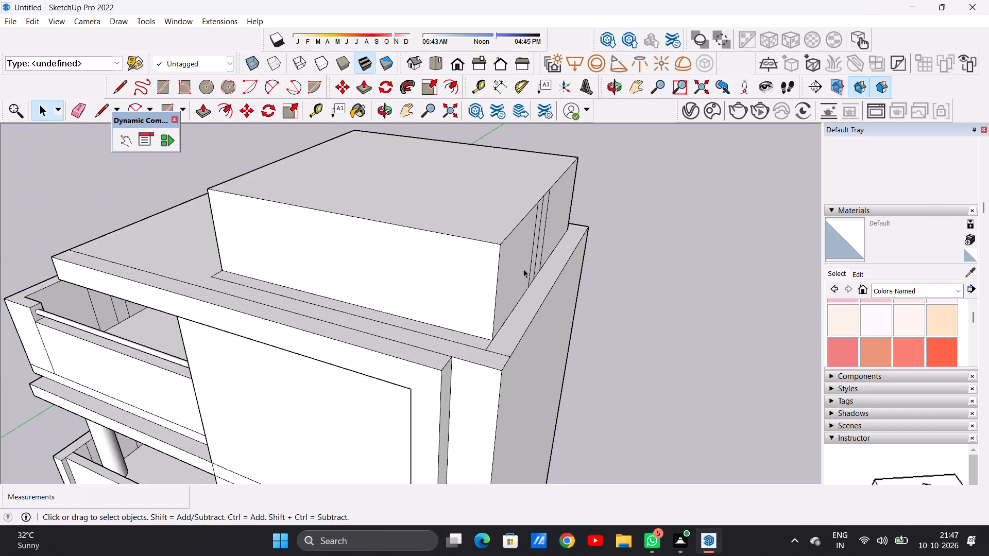
{"action": "middle_click_drag", "start_coordinate": [534, 267], "coordinate": [483, 249]}
{"action": "scroll", "coordinate": [486, 245], "scroll_direction": "up", "scroll_amount": 1}
{"action": "key", "text": "e"}
{"action": "scroll", "coordinate": [497, 229], "scroll_direction": "up", "scroll_amount": 4}
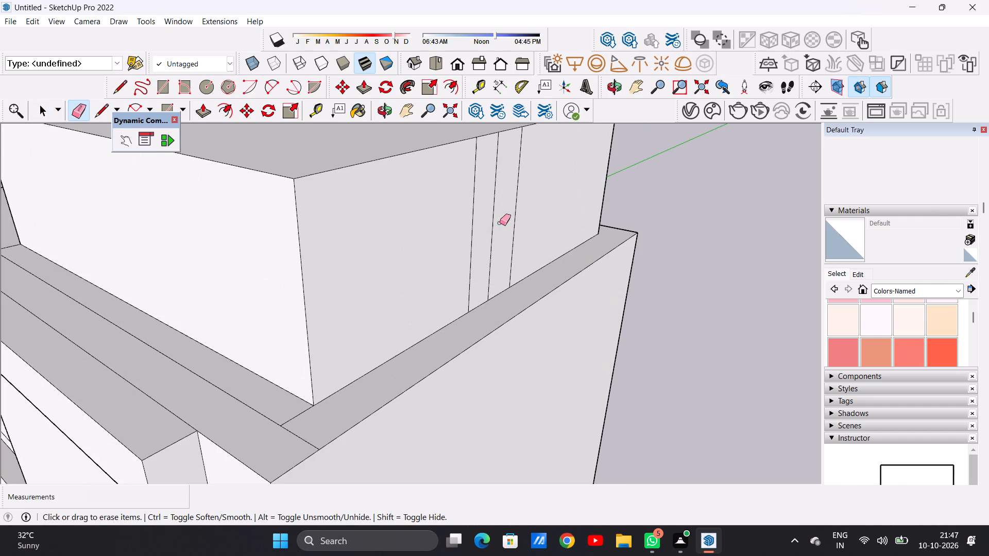
{"action": "scroll", "coordinate": [500, 223], "scroll_direction": "up", "scroll_amount": 1}
{"action": "left_click_drag", "start_coordinate": [519, 201], "coordinate": [475, 233]}
{"action": "left_click_drag", "start_coordinate": [477, 229], "coordinate": [464, 239]}
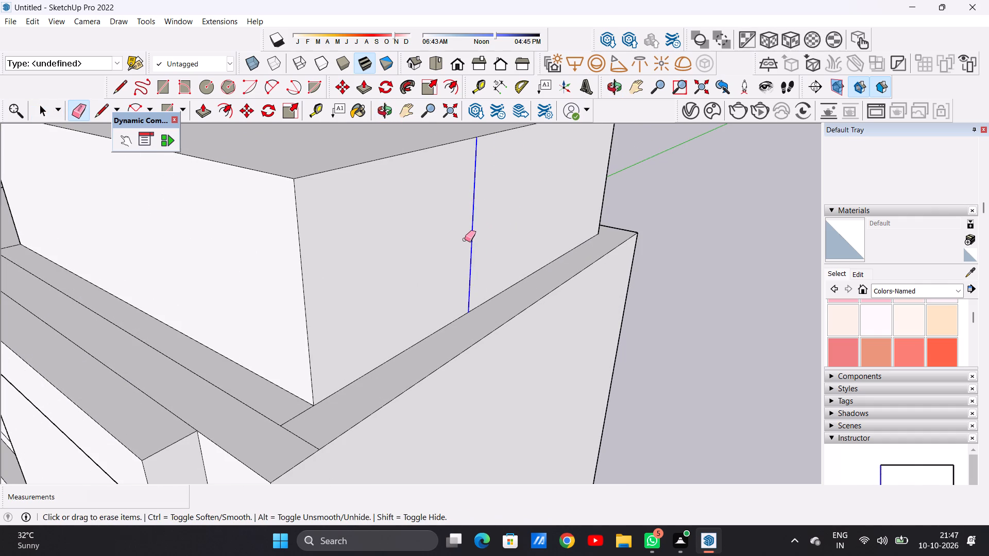
{"action": "key", "text": "space"}
Push/Pull the rooftop block's outer side face out about 9 3/4" to line up with the tall block's outer wall.
{"action": "key", "text": "p"}
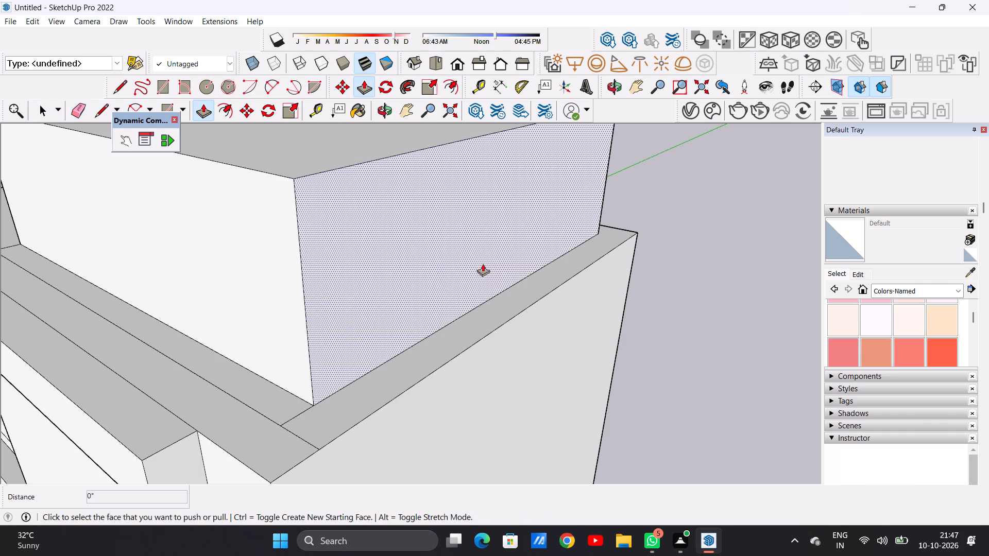
{"action": "left_click", "coordinate": [324, 297]}
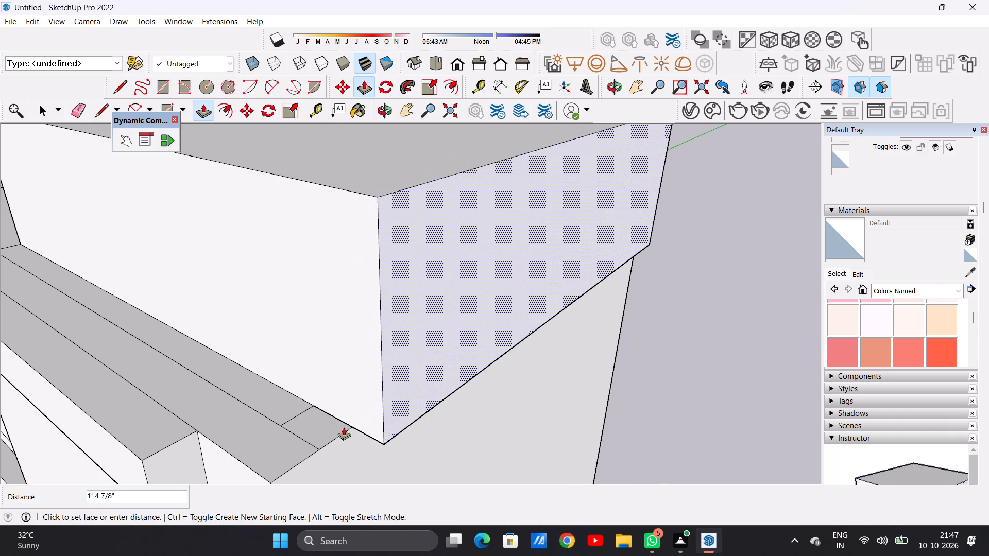
{"action": "left_click", "coordinate": [315, 446]}
{"action": "key", "text": "space"}
Examine the widened rooftop block and the whole facade from the front and at a low angle.
{"action": "scroll", "coordinate": [383, 405], "scroll_direction": "down", "scroll_amount": 4}
{"action": "scroll", "coordinate": [391, 405], "scroll_direction": "up", "scroll_amount": 1}
{"action": "scroll", "coordinate": [395, 403], "scroll_direction": "down", "scroll_amount": 7}
{"action": "middle_click_drag", "start_coordinate": [331, 359], "coordinate": [427, 305]}
{"action": "scroll", "coordinate": [392, 347], "scroll_direction": "down", "scroll_amount": 17}
{"action": "scroll", "coordinate": [359, 350], "scroll_direction": "down", "scroll_amount": 4}
{"action": "middle_click_drag", "start_coordinate": [357, 349], "coordinate": [394, 339]}
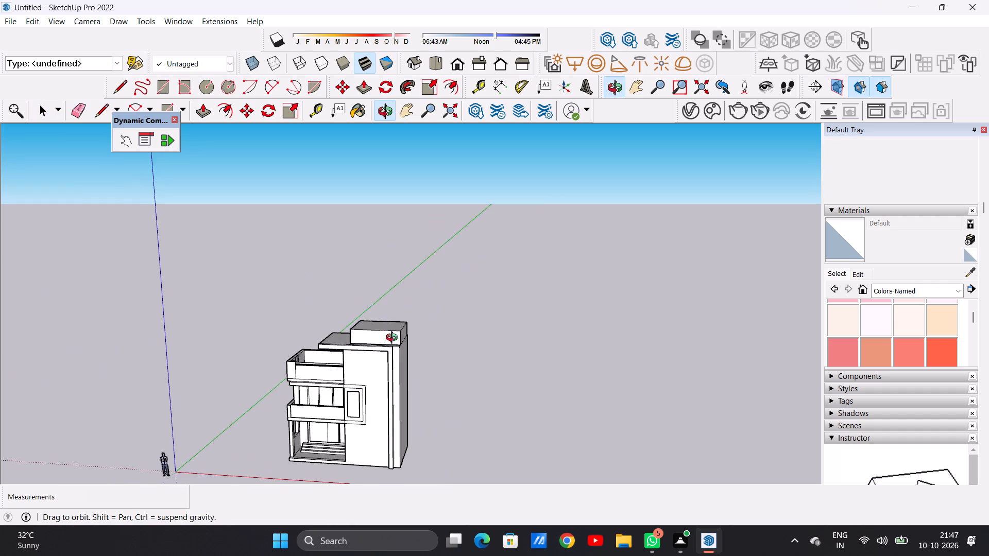
{"action": "middle_click_drag", "start_coordinate": [394, 339], "coordinate": [399, 313]}
{"action": "scroll", "coordinate": [389, 329], "scroll_direction": "up", "scroll_amount": 6}
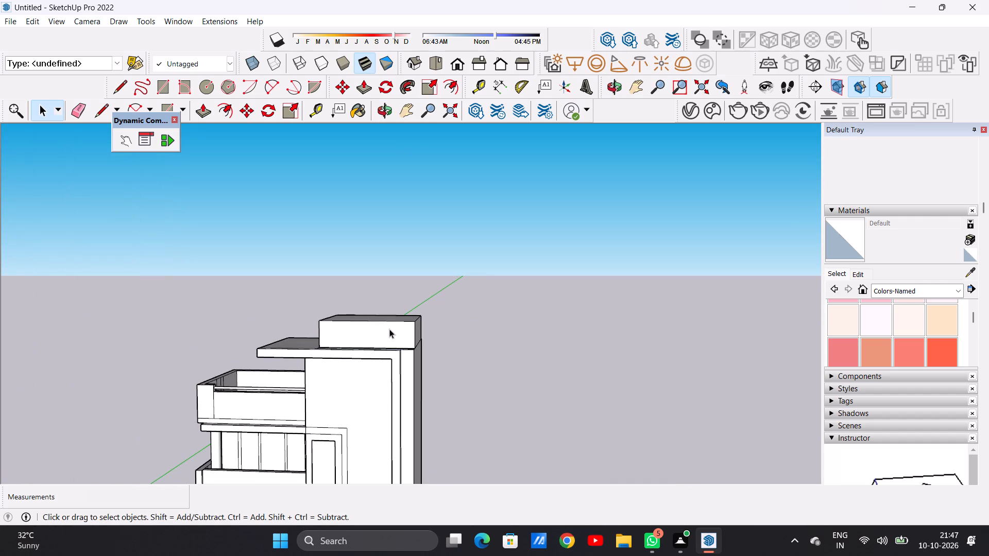
Extrude the rooftop block's top face upward as a separate thin cap slab, keeping the edges at its base.
{"action": "middle_click_drag", "start_coordinate": [372, 314], "coordinate": [381, 383]}
{"action": "scroll", "coordinate": [384, 330], "scroll_direction": "up", "scroll_amount": 5}
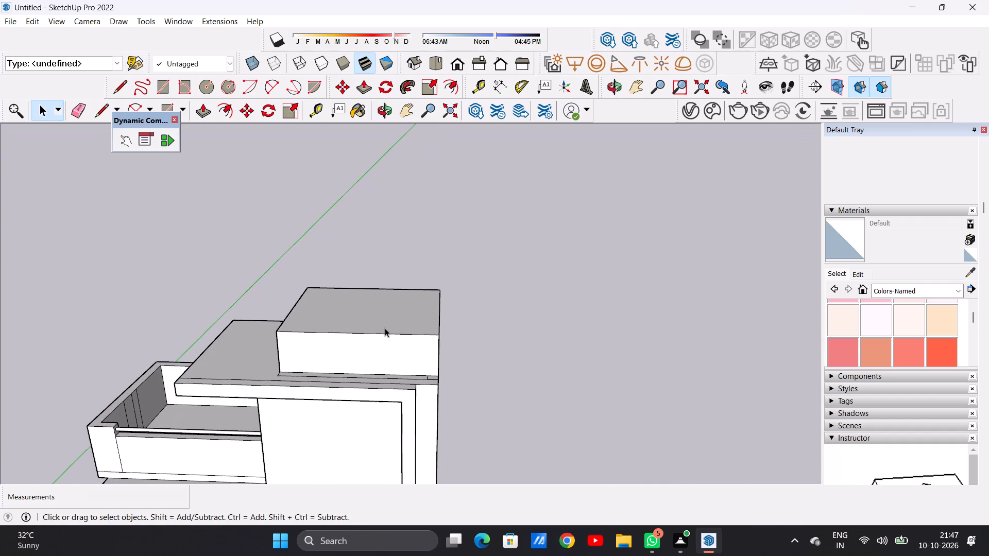
{"action": "key", "text": "p"}
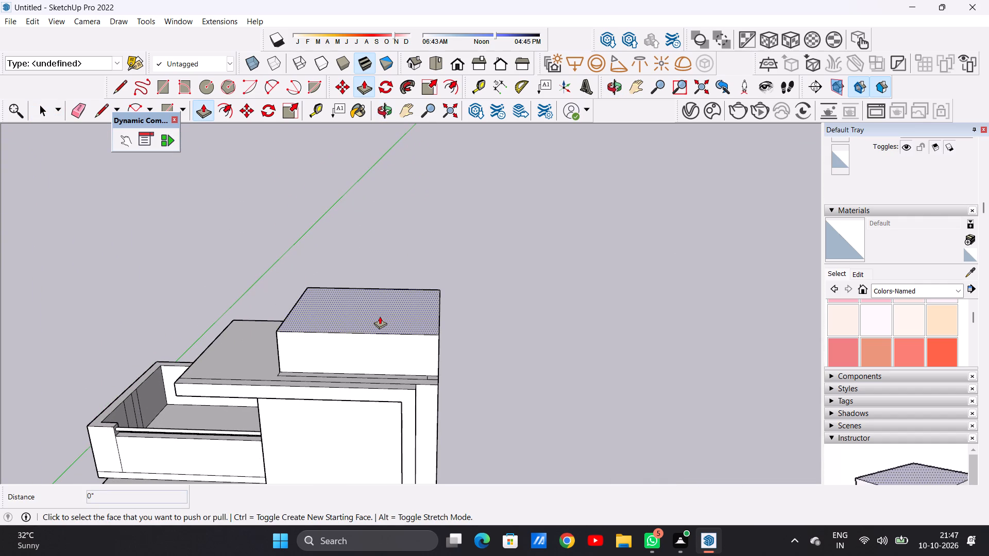
{"action": "left_click", "coordinate": [380, 316]}
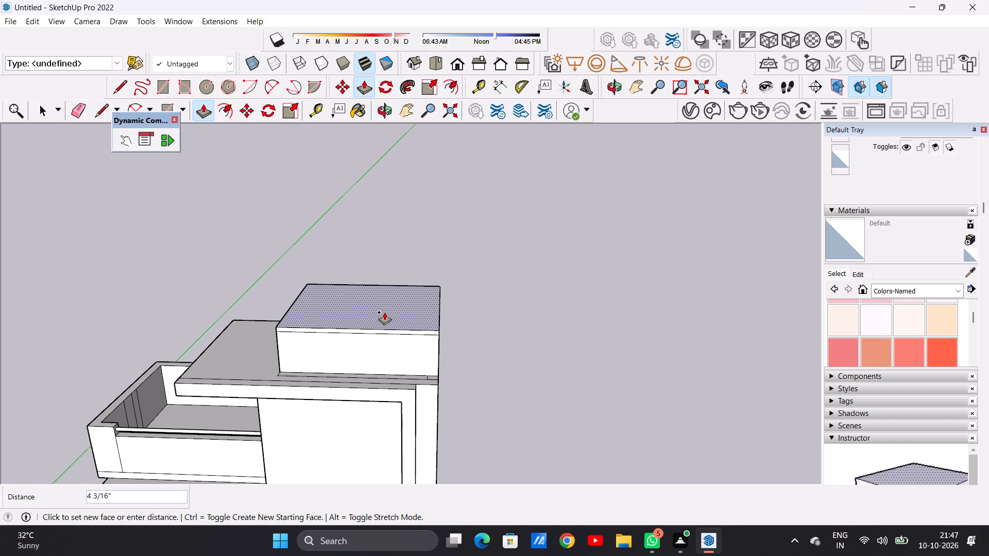
{"action": "left_click", "coordinate": [386, 310]}
{"action": "key", "text": "space"}
Extend the cap slab's front edge out about 1' 5 9/16" and its terrace-side edge about 7 11/16".
{"action": "middle_click_drag", "start_coordinate": [350, 349], "coordinate": [468, 325]}
{"action": "key", "text": "p"}
{"action": "scroll", "coordinate": [369, 332], "scroll_direction": "up", "scroll_amount": 9}
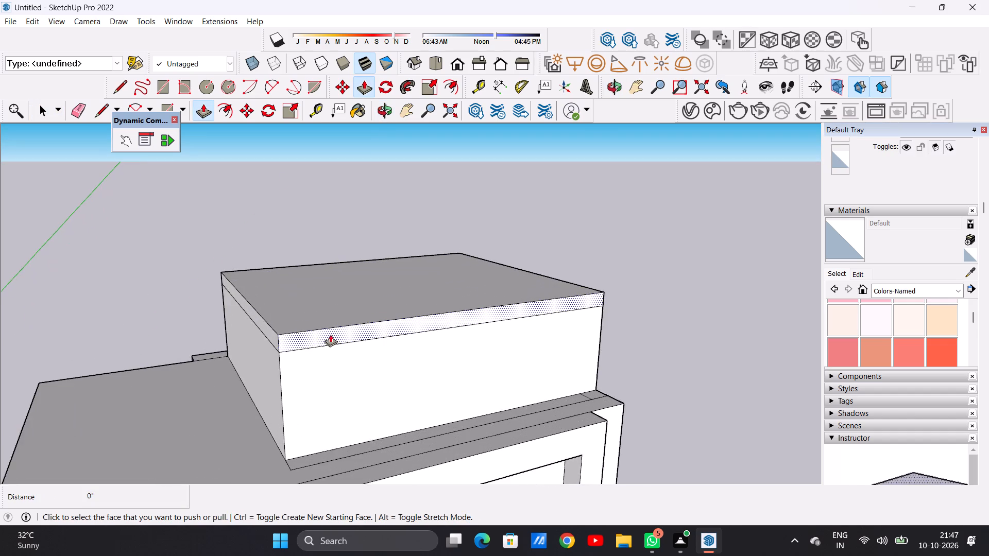
{"action": "left_click", "coordinate": [306, 336]}
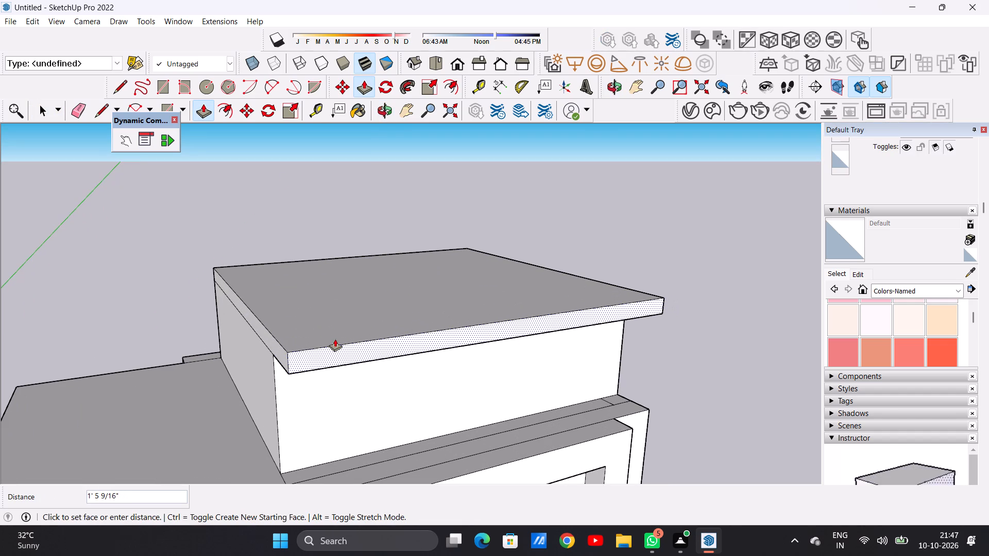
{"action": "left_click", "coordinate": [335, 339]}
{"action": "left_click", "coordinate": [280, 352]}
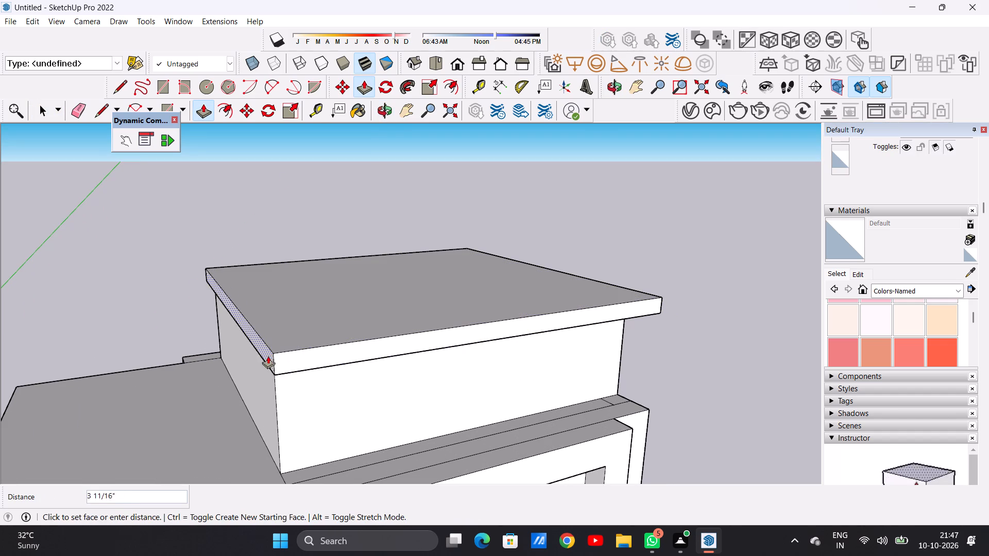
{"action": "left_click", "coordinate": [253, 356]}
Extend the cap slab's outer side edge out about 1' 5/16" and pull its rear edge out into an overhang.
{"action": "scroll", "coordinate": [286, 335], "scroll_direction": "down", "scroll_amount": 4}
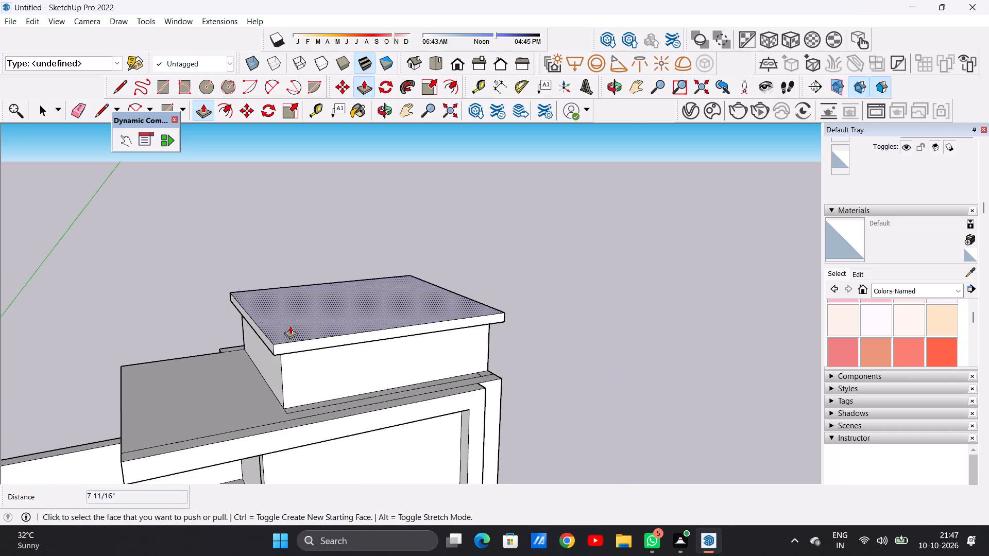
{"action": "scroll", "coordinate": [290, 326], "scroll_direction": "down", "scroll_amount": 5}
{"action": "middle_click_drag", "start_coordinate": [457, 319], "coordinate": [164, 288]}
{"action": "scroll", "coordinate": [395, 310], "scroll_direction": "up", "scroll_amount": 4}
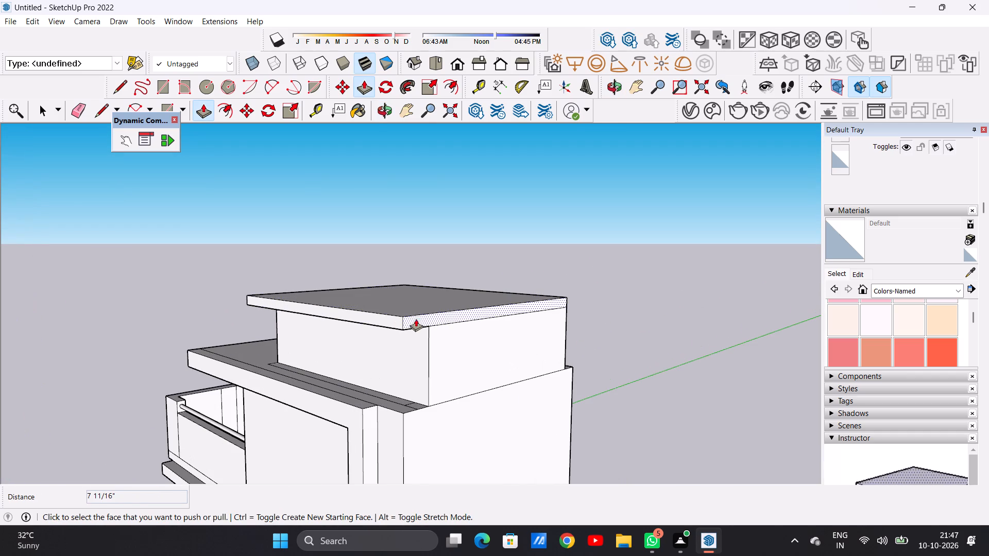
{"action": "left_click", "coordinate": [414, 319]}
{"action": "left_click", "coordinate": [431, 328]}
{"action": "scroll", "coordinate": [360, 294], "scroll_direction": "down", "scroll_amount": 4}
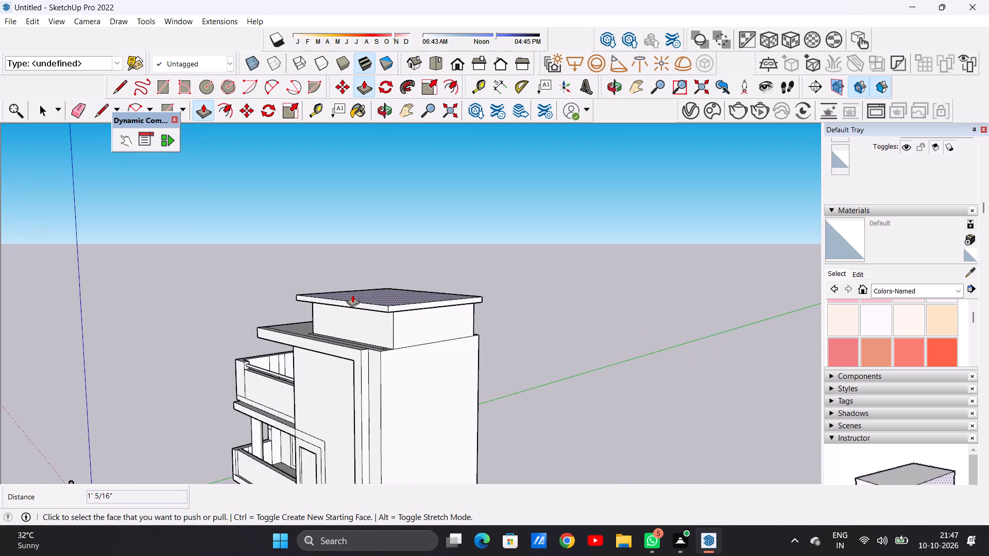
{"action": "scroll", "coordinate": [352, 294], "scroll_direction": "down", "scroll_amount": 5}
{"action": "middle_click_drag", "start_coordinate": [504, 279], "coordinate": [227, 313]}
{"action": "scroll", "coordinate": [373, 301], "scroll_direction": "up", "scroll_amount": 13}
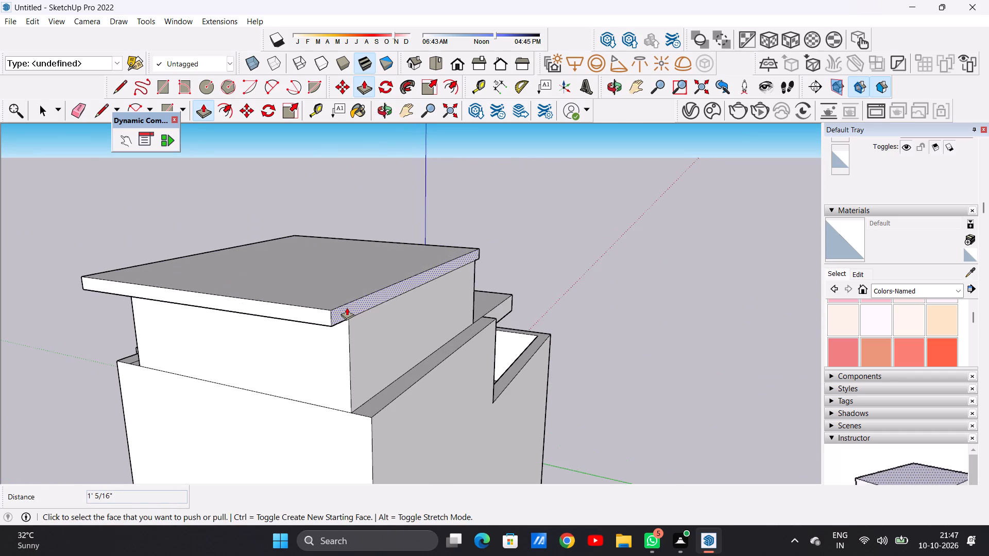
{"action": "left_click", "coordinate": [347, 307]}
{"action": "left_click", "coordinate": [370, 316]}
{"action": "key", "text": "space"}
Examine the capped rooftop block and whole facade from the front, including a close view of the tall block's framed window.
{"action": "scroll", "coordinate": [417, 350], "scroll_direction": "down", "scroll_amount": 16}
{"action": "middle_click_drag", "start_coordinate": [309, 359], "coordinate": [567, 326]}
{"action": "middle_click_drag", "start_coordinate": [413, 350], "coordinate": [544, 345]}
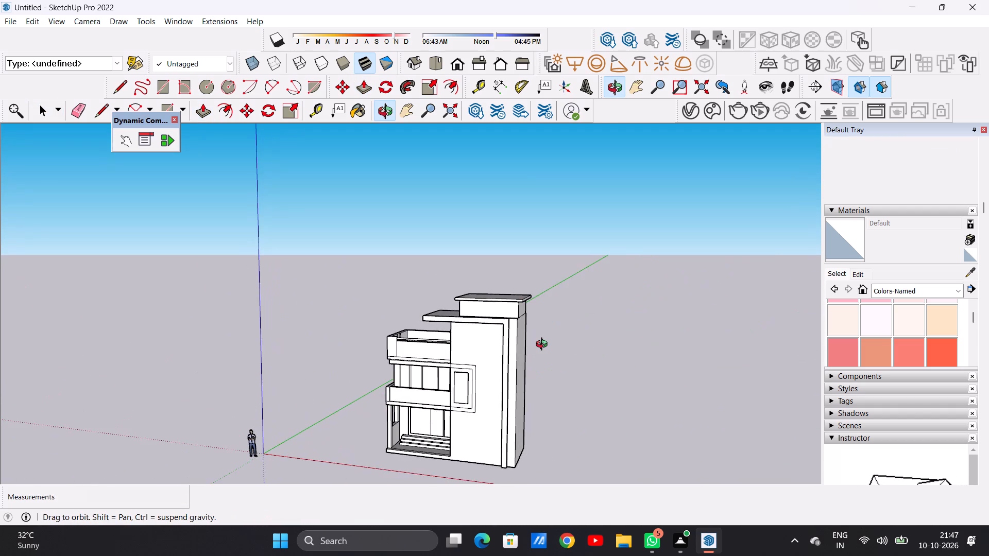
{"action": "middle_click_drag", "start_coordinate": [544, 345], "coordinate": [612, 334]}
{"action": "scroll", "coordinate": [510, 380], "scroll_direction": "up", "scroll_amount": 5}
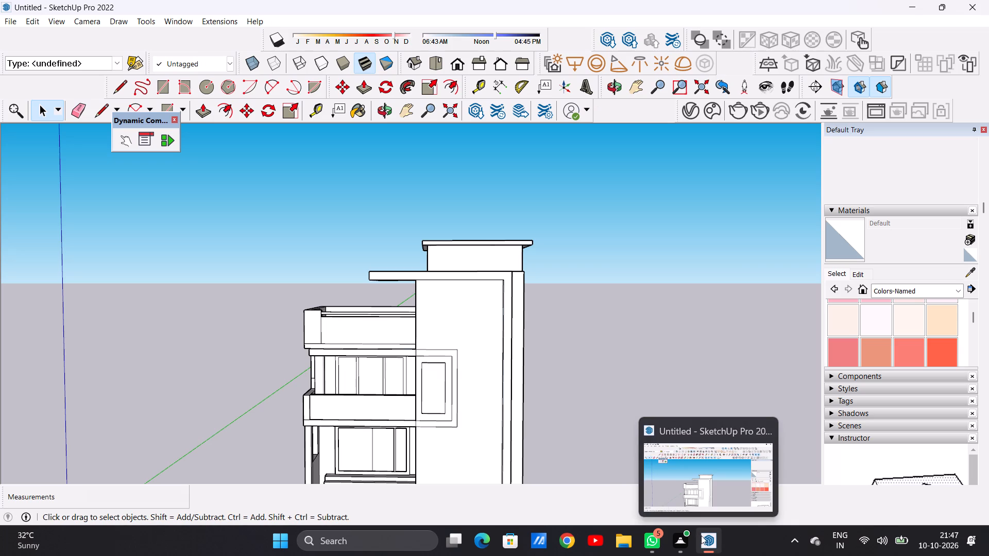
{"action": "left_click", "coordinate": [679, 481]}
{"action": "scroll", "coordinate": [528, 349], "scroll_direction": "down", "scroll_amount": 10}
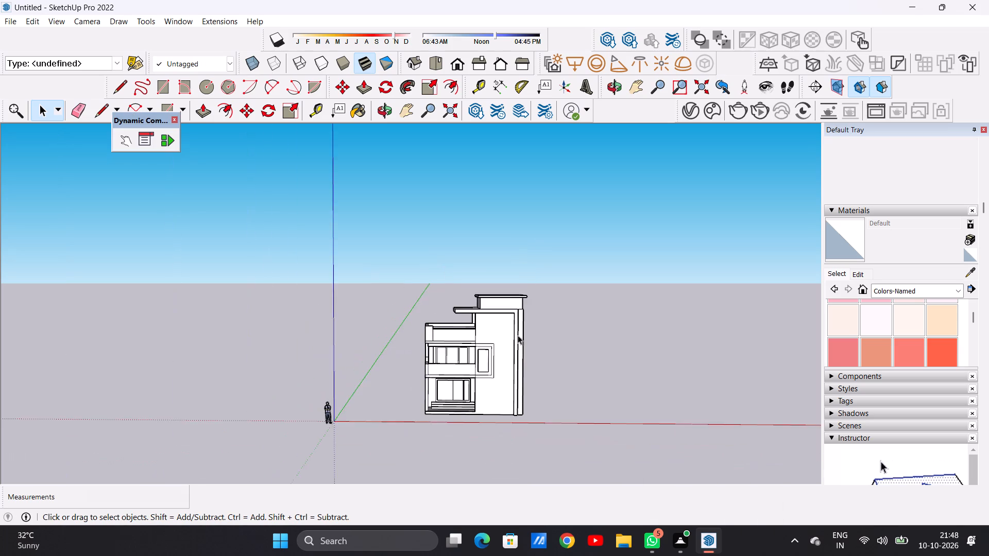
{"action": "scroll", "coordinate": [528, 365], "scroll_direction": "up", "scroll_amount": 13}
{"action": "scroll", "coordinate": [422, 324], "scroll_direction": "down", "scroll_amount": 5}
{"action": "middle_click_drag", "start_coordinate": [416, 343], "coordinate": [420, 354]}
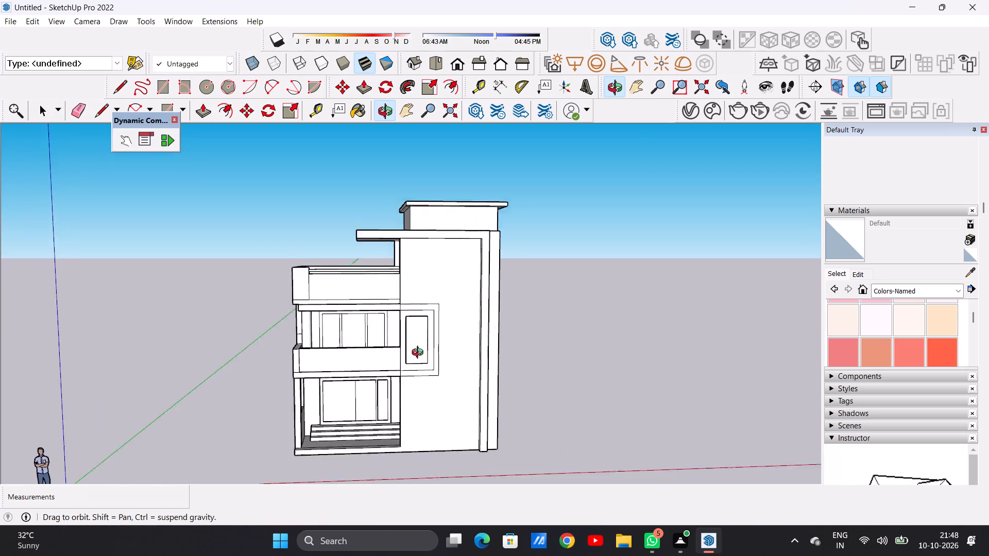
{"action": "middle_click_drag", "start_coordinate": [420, 354], "coordinate": [395, 335]}
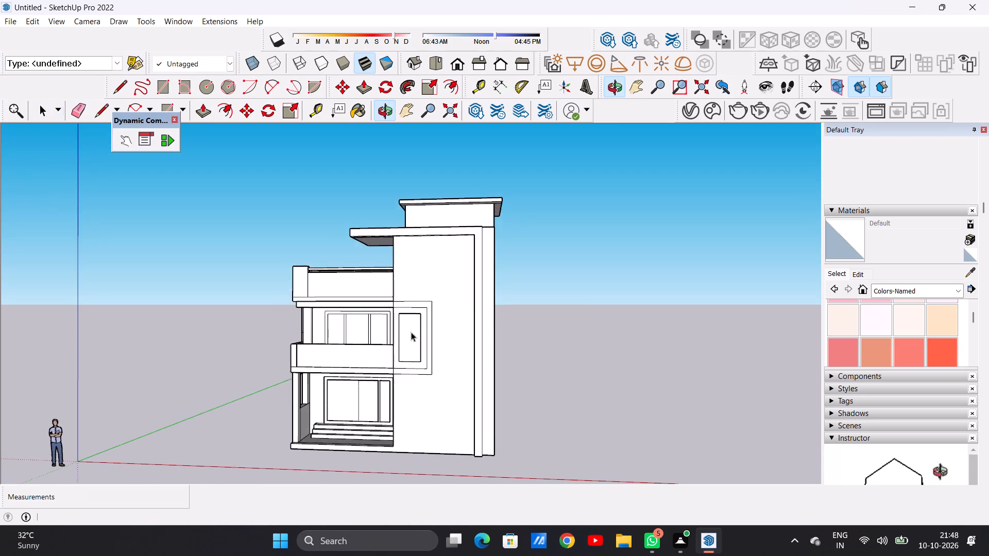
{"action": "scroll", "coordinate": [412, 329], "scroll_direction": "up", "scroll_amount": 20}
{"action": "scroll", "coordinate": [412, 329], "scroll_direction": "up", "scroll_amount": 3}
{"action": "middle_click_drag", "start_coordinate": [421, 329], "coordinate": [482, 341]}
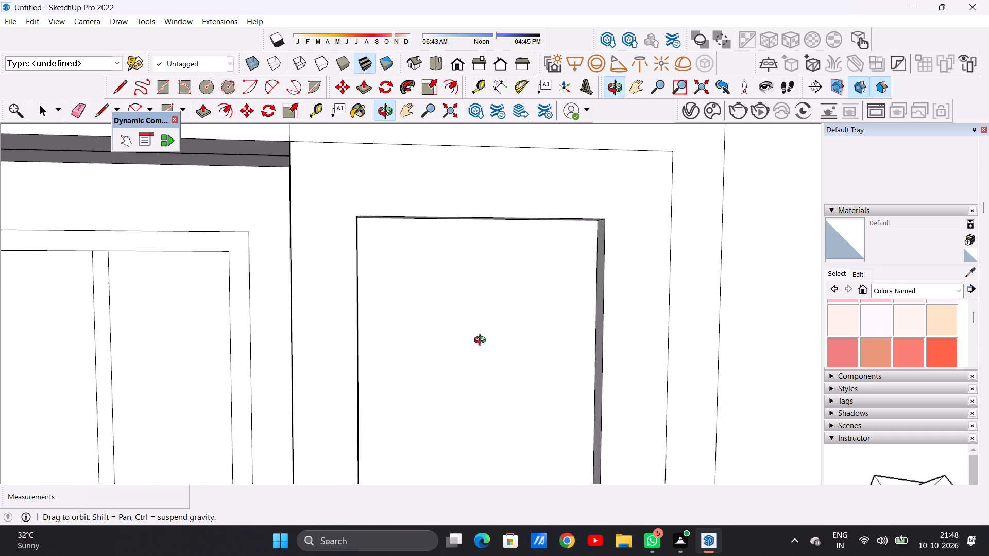
{"action": "middle_click_drag", "start_coordinate": [482, 341], "coordinate": [489, 341]}
{"action": "scroll", "coordinate": [454, 324], "scroll_direction": "down", "scroll_amount": 20}
{"action": "scroll", "coordinate": [454, 324], "scroll_direction": "down", "scroll_amount": 8}
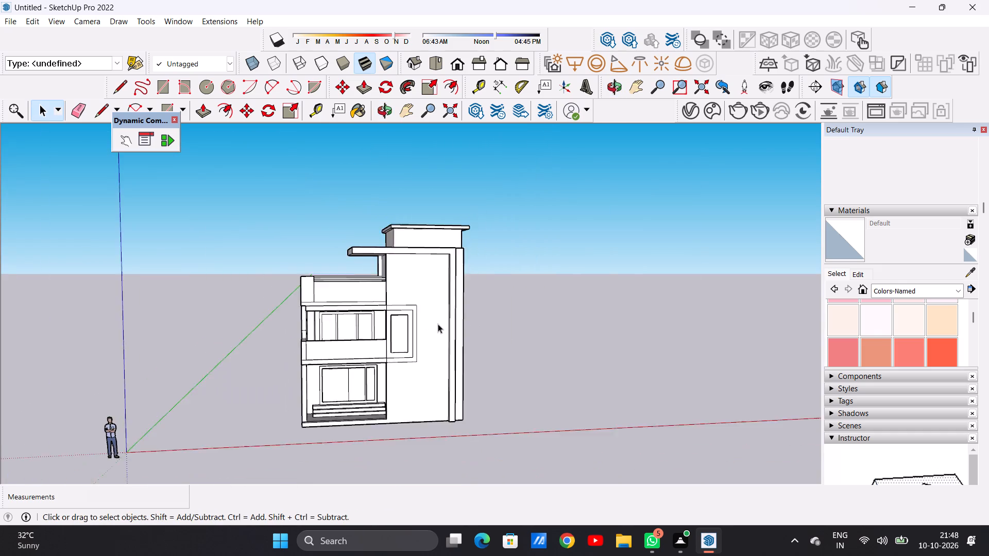
Examine the whole facade from the front and the terrace side, including the tall block's blank wall above the framed window.
{"action": "middle_click_drag", "start_coordinate": [436, 324], "coordinate": [367, 310]}
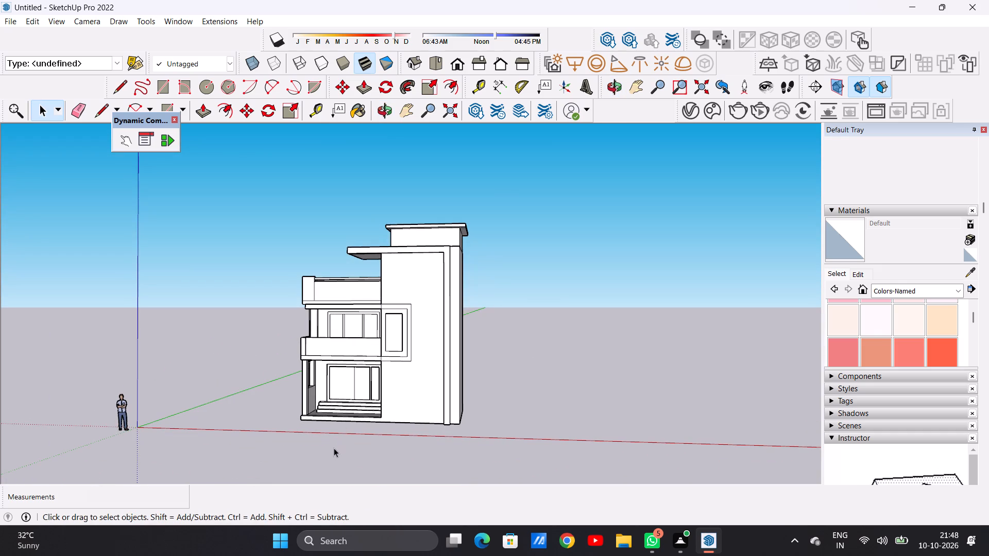
{"action": "middle_click_drag", "start_coordinate": [354, 282], "coordinate": [586, 345]}
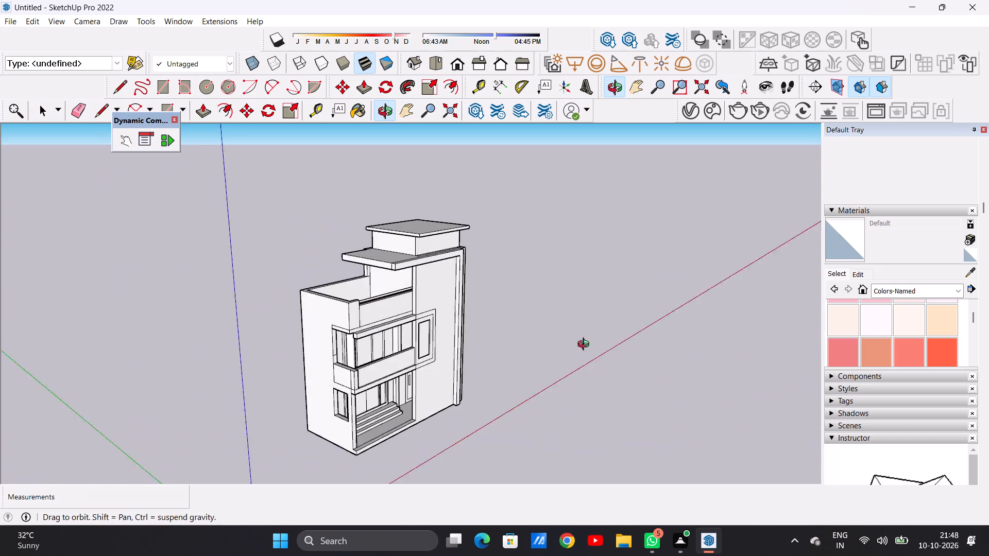
{"action": "middle_click_drag", "start_coordinate": [586, 345], "coordinate": [388, 395]}
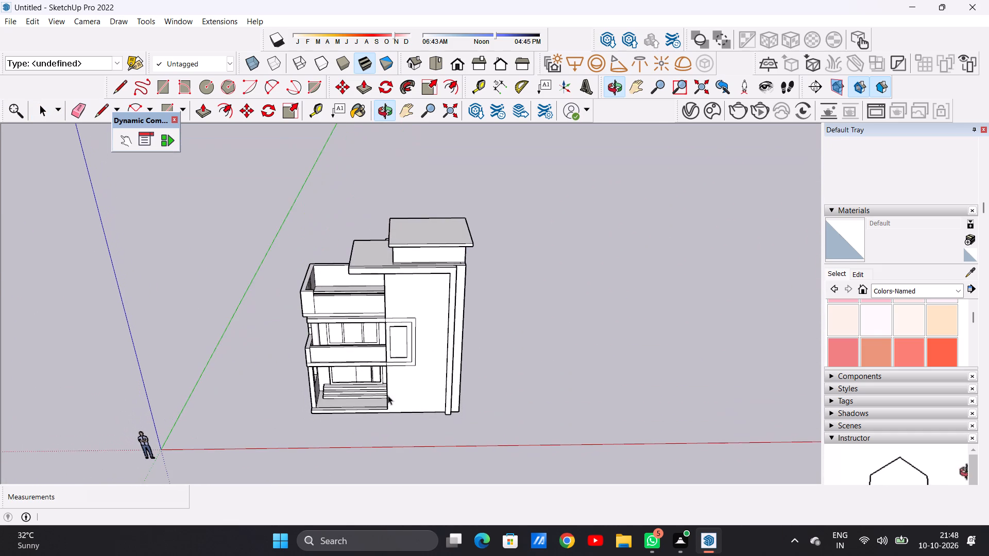
{"action": "middle_click_drag", "start_coordinate": [388, 395], "coordinate": [386, 388]}
{"action": "scroll", "coordinate": [384, 355], "scroll_direction": "down", "scroll_amount": 4}
{"action": "middle_click_drag", "start_coordinate": [397, 339], "coordinate": [393, 256]}
{"action": "scroll", "coordinate": [427, 336], "scroll_direction": "up", "scroll_amount": 7}
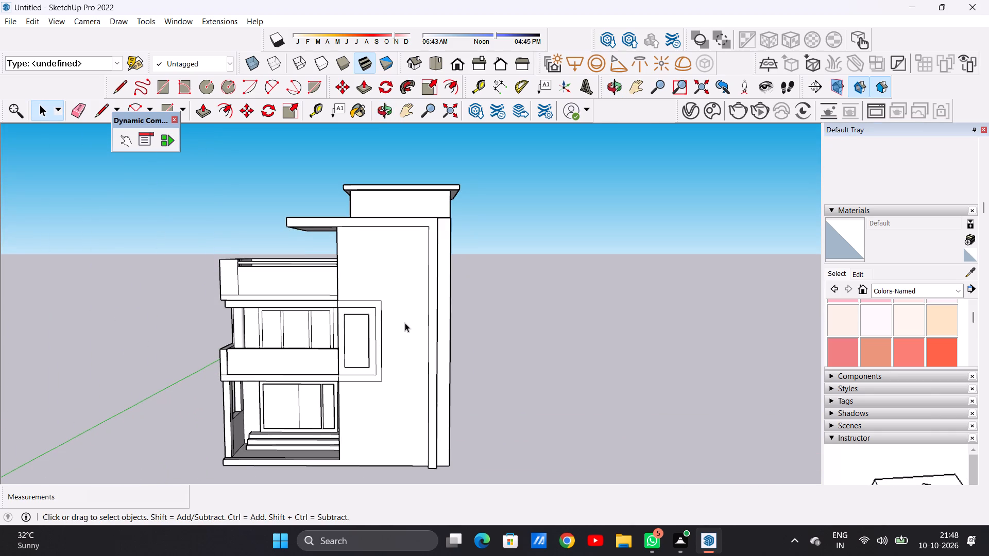
{"action": "scroll", "coordinate": [361, 234], "scroll_direction": "up", "scroll_amount": 5}
{"action": "middle_click_drag", "start_coordinate": [376, 281], "coordinate": [576, 308]}
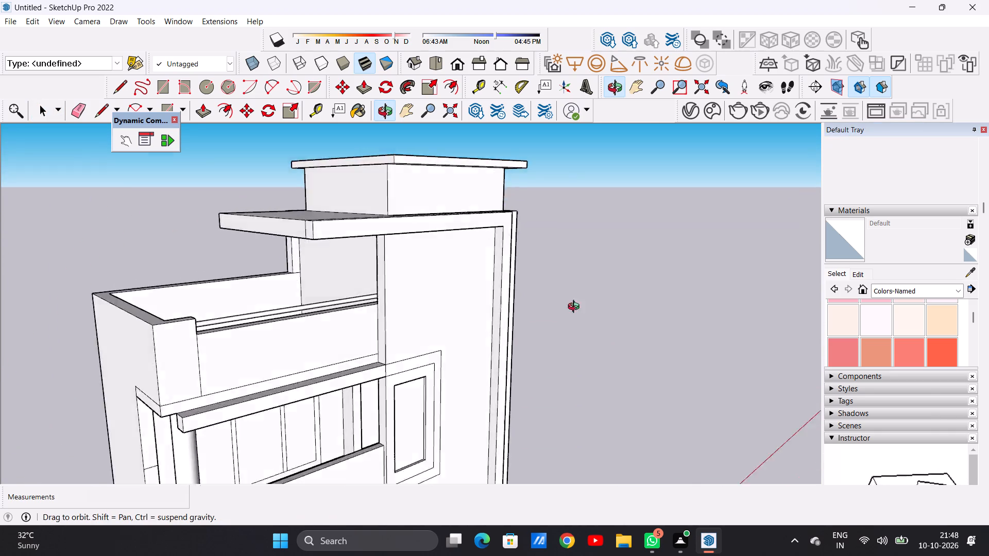
{"action": "middle_click_drag", "start_coordinate": [576, 308], "coordinate": [406, 327]}
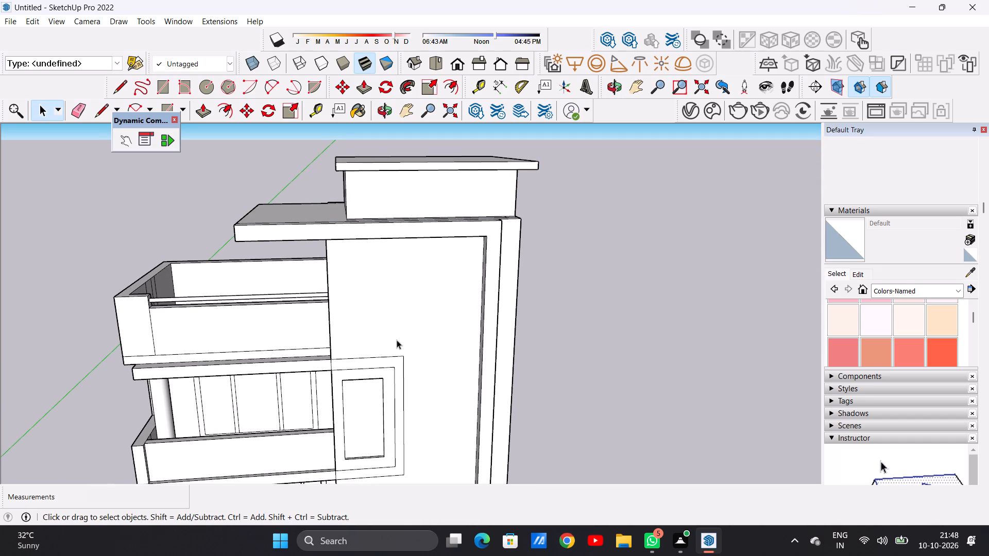
Draw a rectangle about 4' 6 9/16" by 4' 3 13/16" on the tall block's front wall, directly above the framed window and beside the terrace parapet.
{"action": "scroll", "coordinate": [401, 346], "scroll_direction": "up", "scroll_amount": 5}
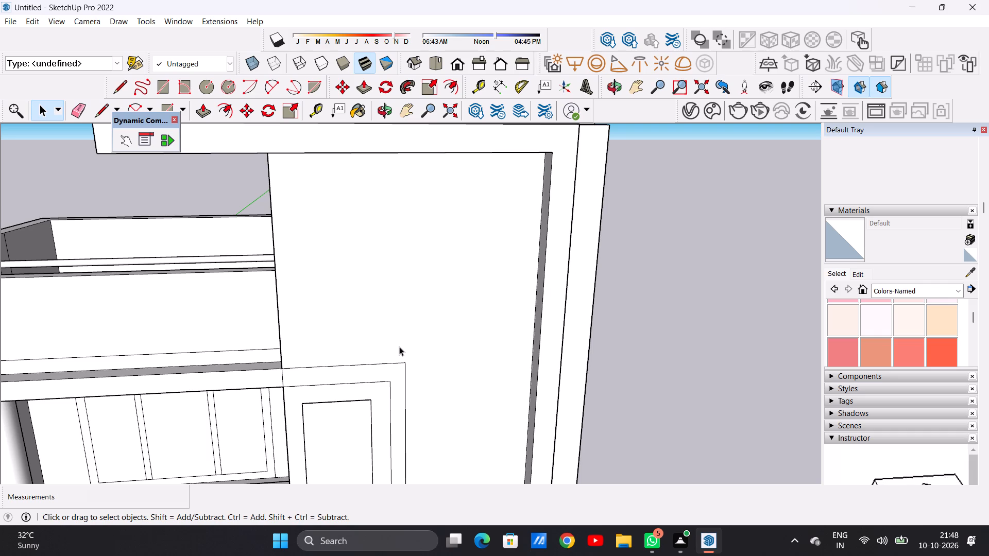
{"action": "scroll", "coordinate": [371, 326], "scroll_direction": "down", "scroll_amount": 2}
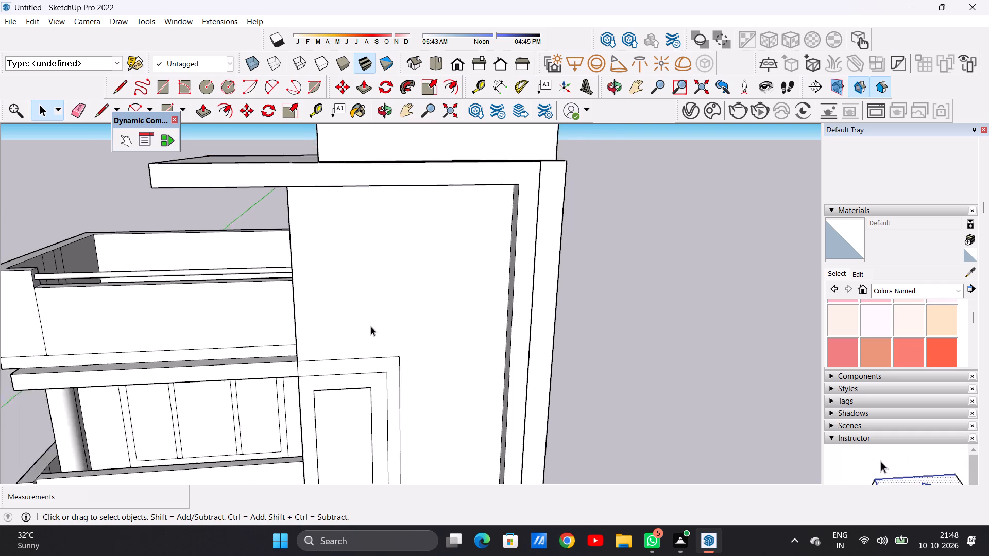
{"action": "scroll", "coordinate": [371, 326], "scroll_direction": "down", "scroll_amount": 4}
{"action": "scroll", "coordinate": [370, 325], "scroll_direction": "up", "scroll_amount": 4}
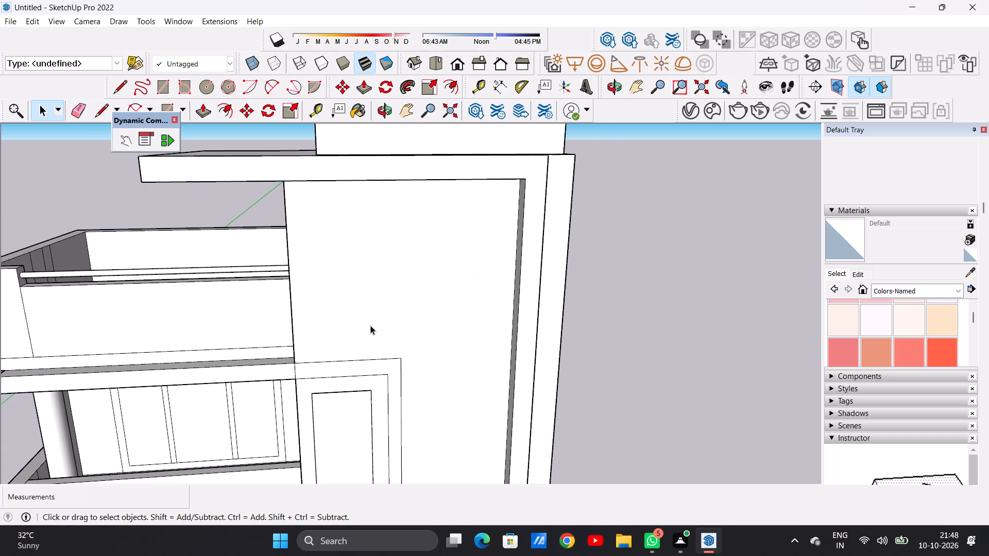
{"action": "key", "text": "r"}
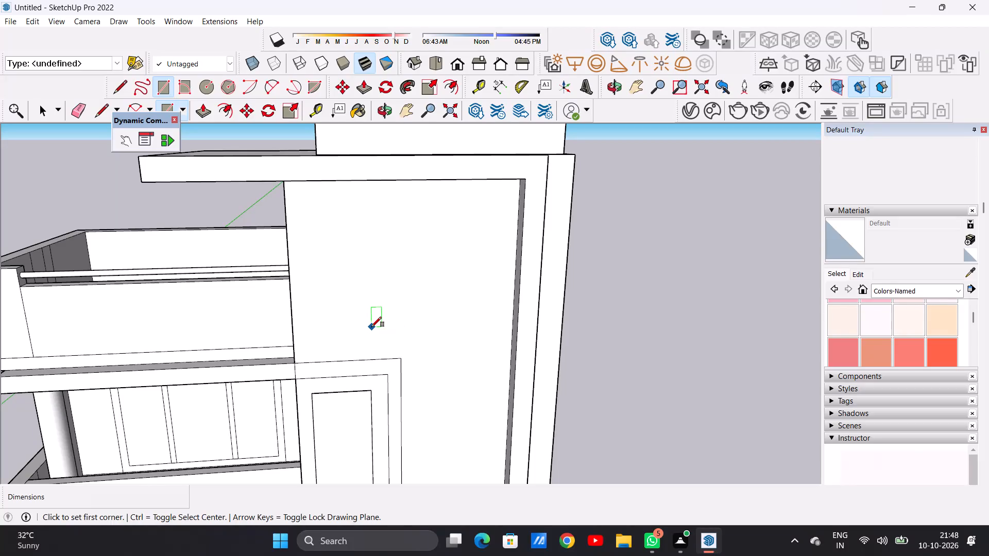
{"action": "scroll", "coordinate": [357, 341], "scroll_direction": "down", "scroll_amount": 2}
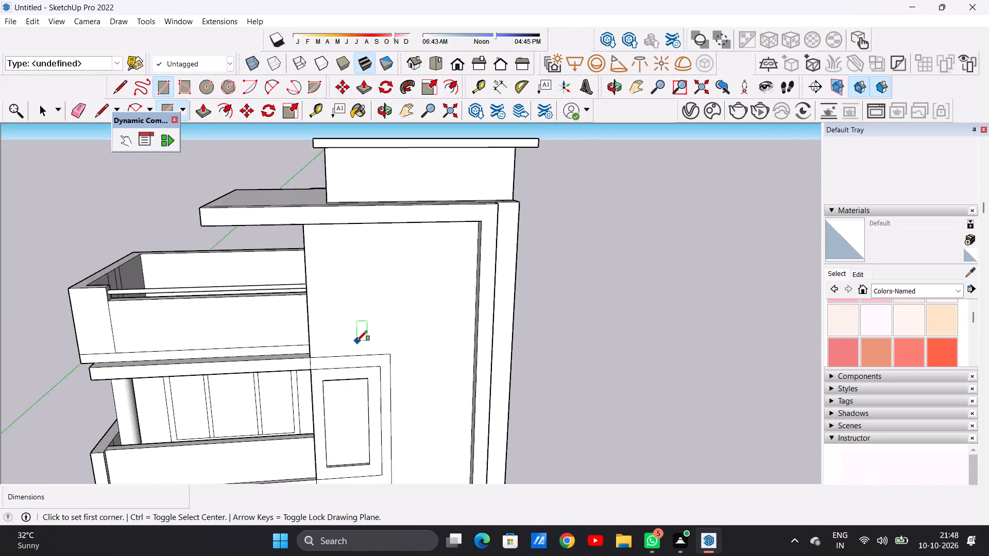
{"action": "scroll", "coordinate": [357, 341], "scroll_direction": "down", "scroll_amount": 4}
{"action": "scroll", "coordinate": [332, 353], "scroll_direction": "up", "scroll_amount": 8}
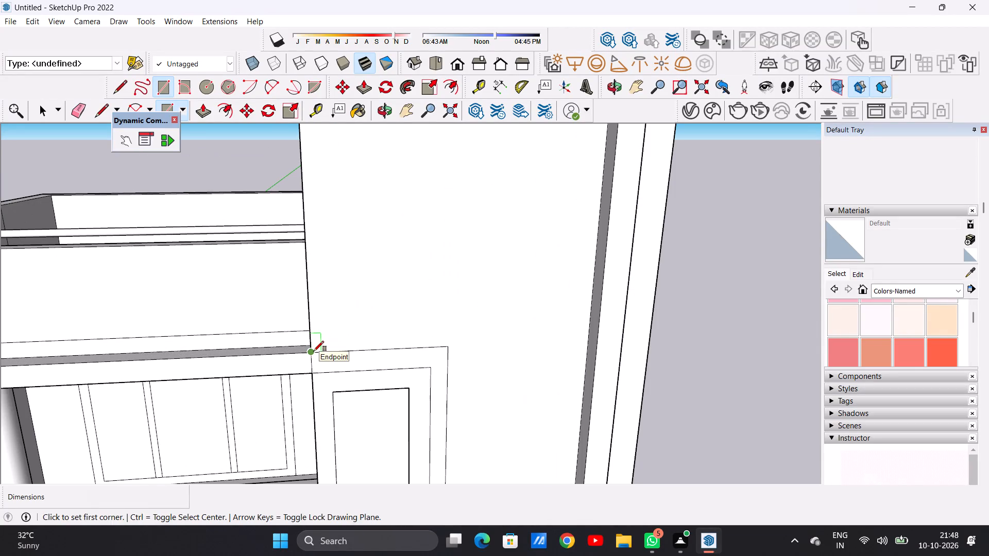
{"action": "left_click", "coordinate": [314, 351]}
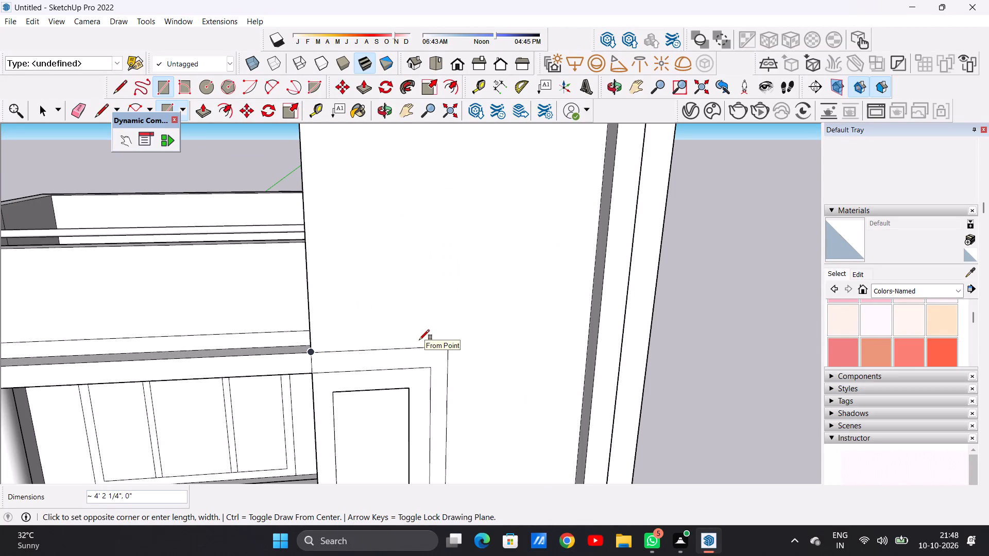
{"action": "left_click", "coordinate": [435, 344]}
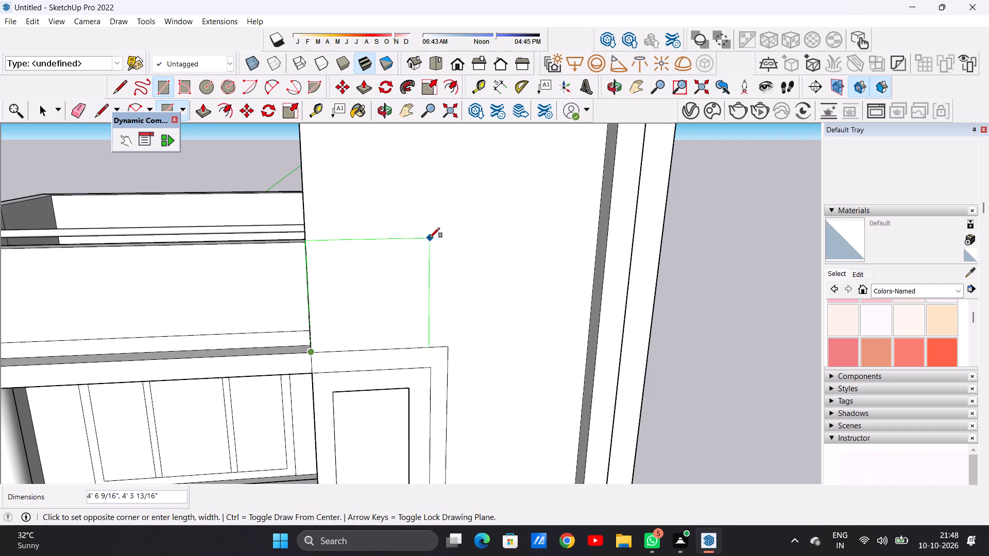
{"action": "left_click", "coordinate": [430, 238]}
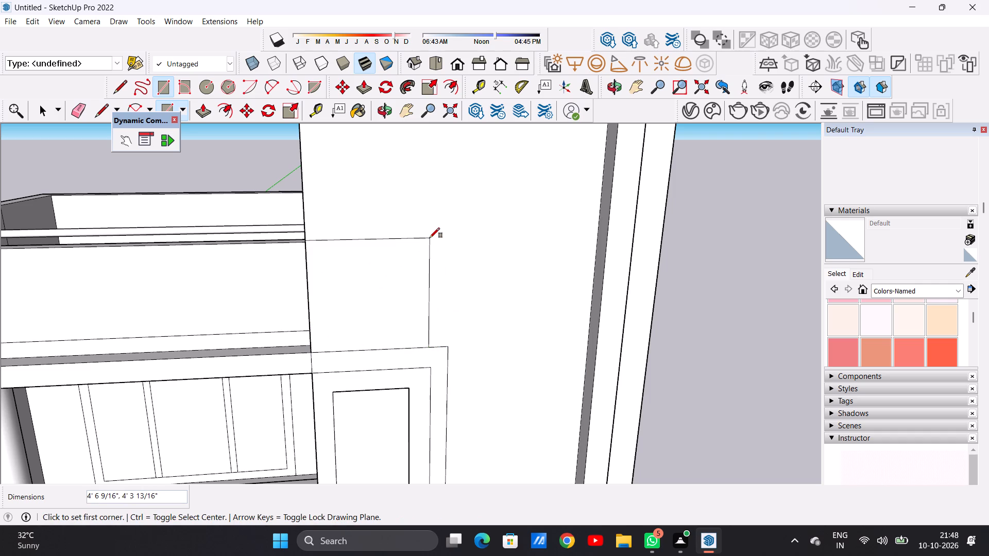
{"action": "key", "text": "space"}
Draw a small rectangle about 9 11/16" by 6" inside the new rectangle, near its upper corner on the terrace side.
{"action": "scroll", "coordinate": [435, 307], "scroll_direction": "down", "scroll_amount": 7}
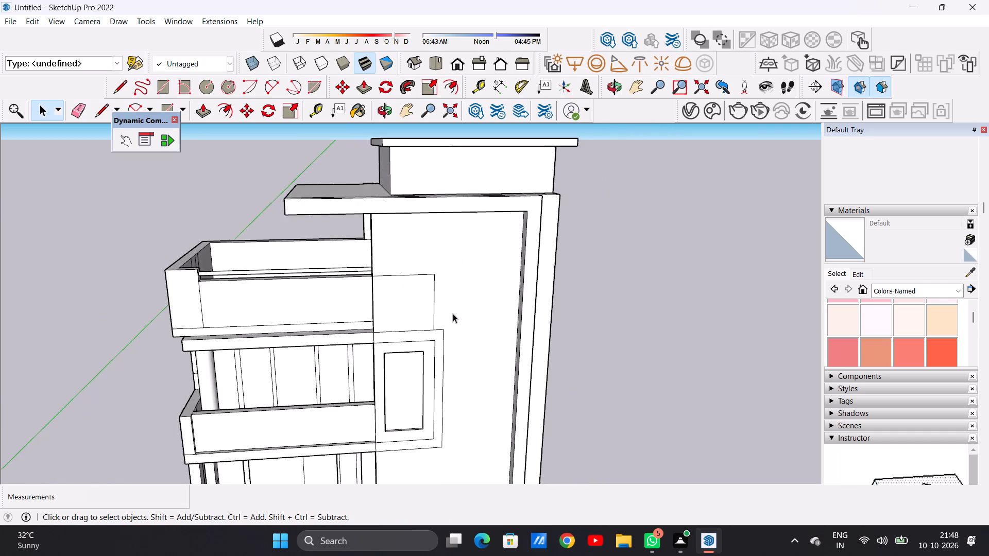
{"action": "middle_click_drag", "start_coordinate": [447, 311], "coordinate": [427, 260]}
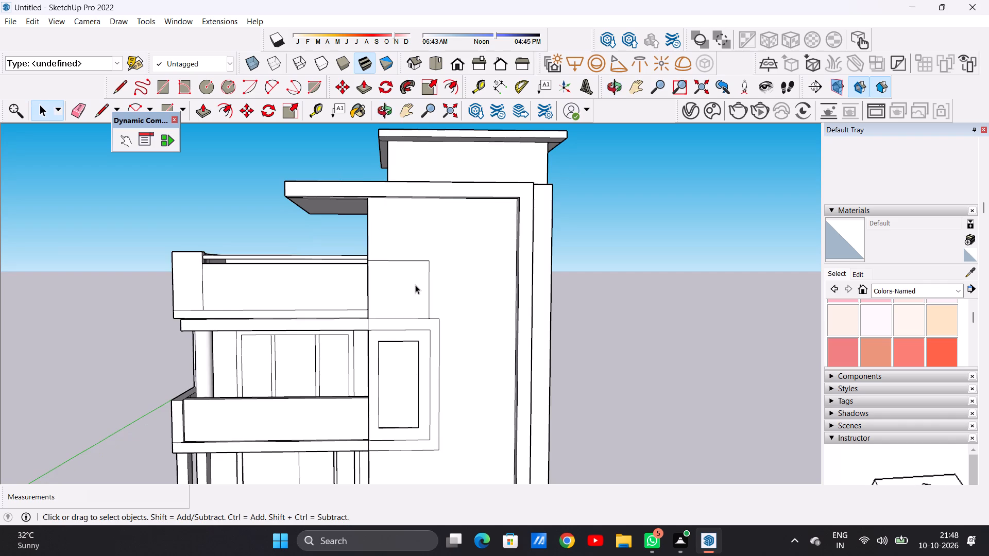
{"action": "scroll", "coordinate": [415, 290], "scroll_direction": "down", "scroll_amount": 5}
{"action": "scroll", "coordinate": [397, 259], "scroll_direction": "up", "scroll_amount": 8}
{"action": "middle_click_drag", "start_coordinate": [413, 265], "coordinate": [524, 316]}
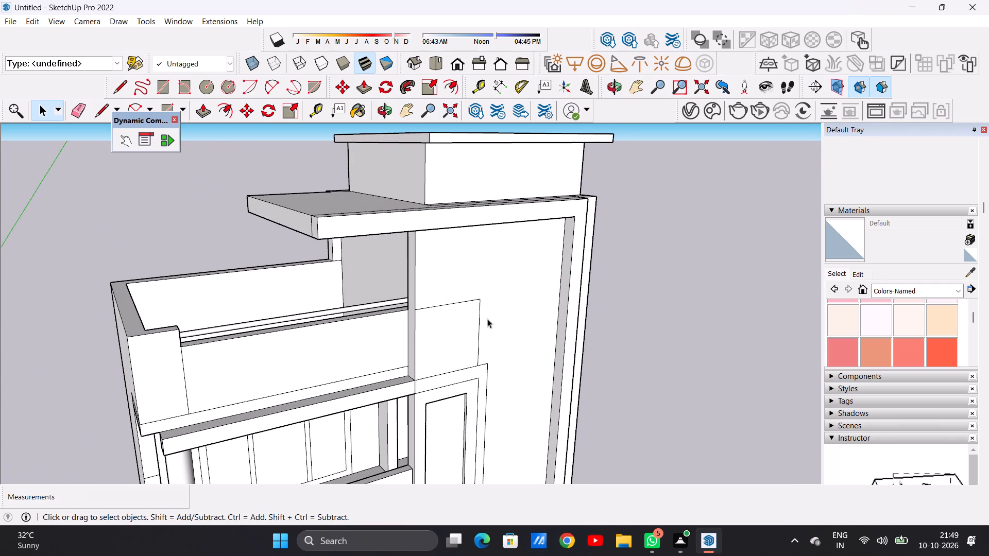
{"action": "middle_click_drag", "start_coordinate": [470, 330], "coordinate": [405, 323]}
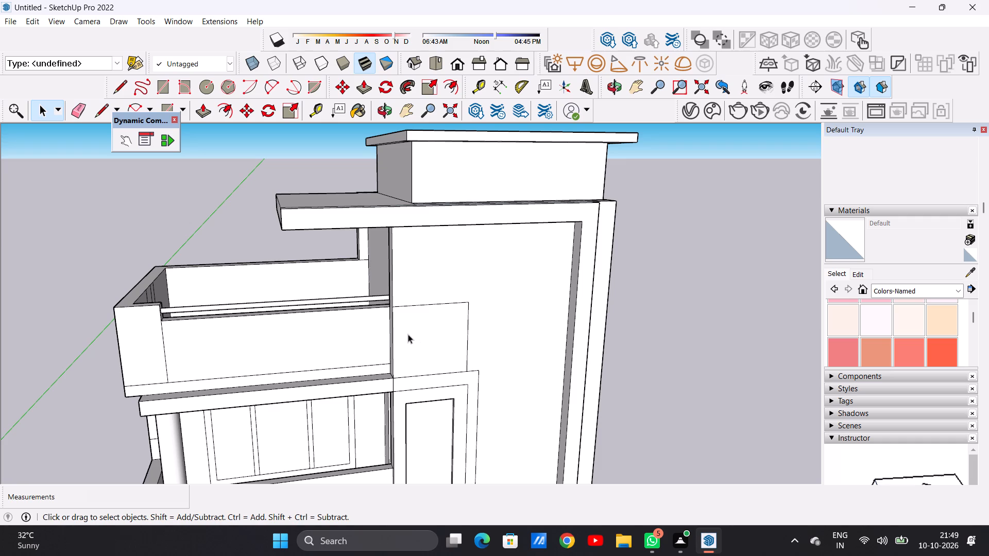
{"action": "key", "text": "r"}
{"action": "middle_click_drag", "start_coordinate": [423, 338], "coordinate": [376, 335]}
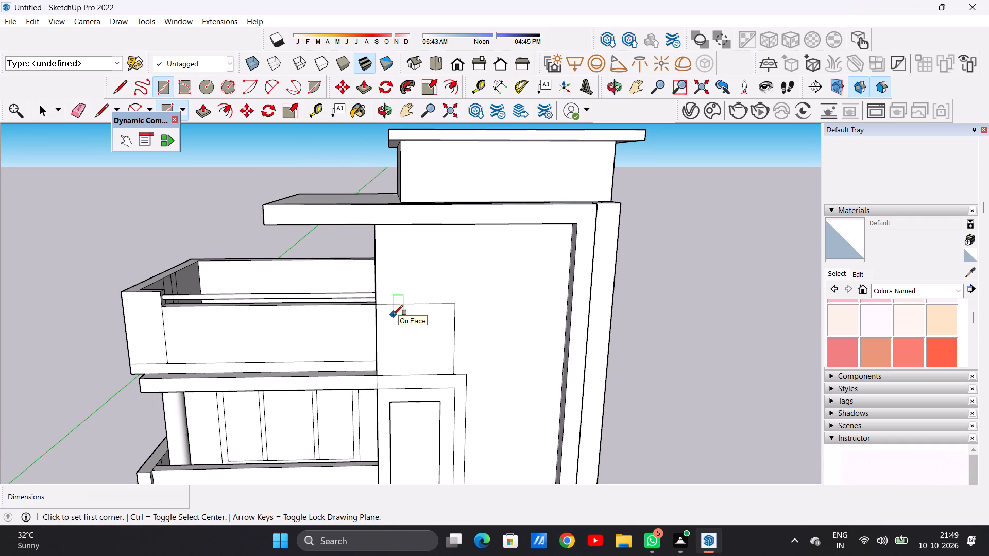
{"action": "left_click", "coordinate": [393, 315]}
{"action": "left_click", "coordinate": [407, 323]}
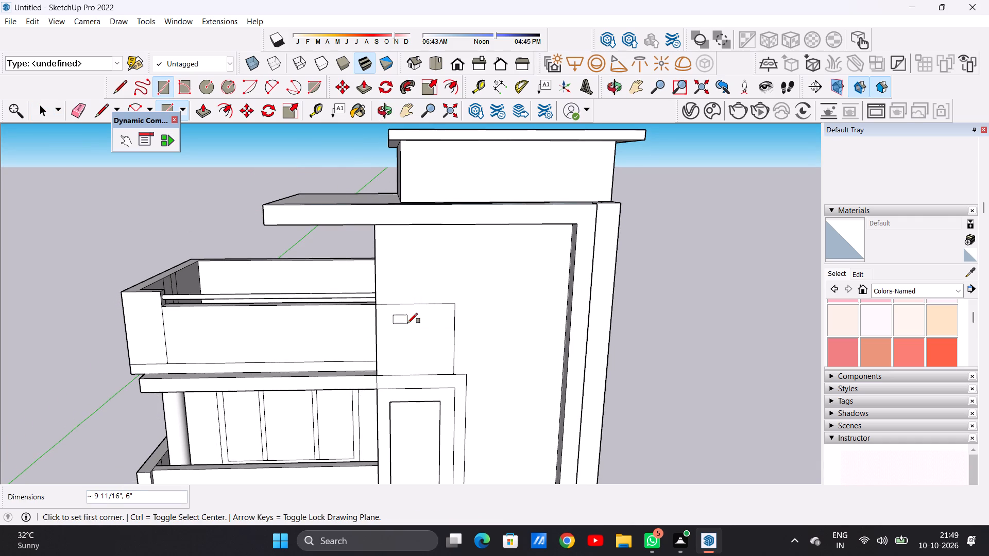
{"action": "key", "text": "space"}
Copy the small rectangle twice horizontally, offset about 1' 7/8" and 1' 9/16", to form a row of three.
{"action": "scroll", "coordinate": [417, 322], "scroll_direction": "up", "scroll_amount": 5}
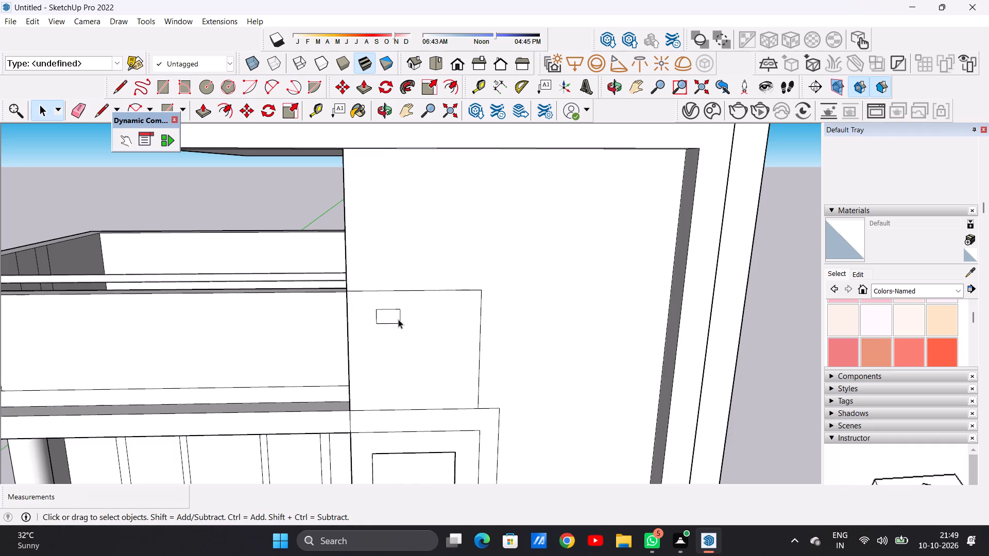
{"action": "double_click", "coordinate": [397, 319]}
{"action": "key", "text": "m"}
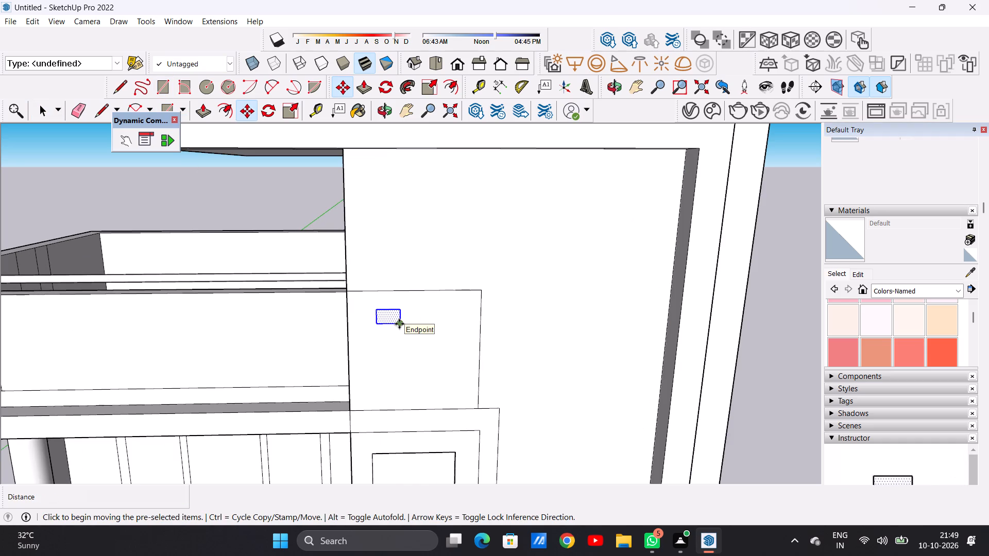
{"action": "left_click", "coordinate": [399, 324]}
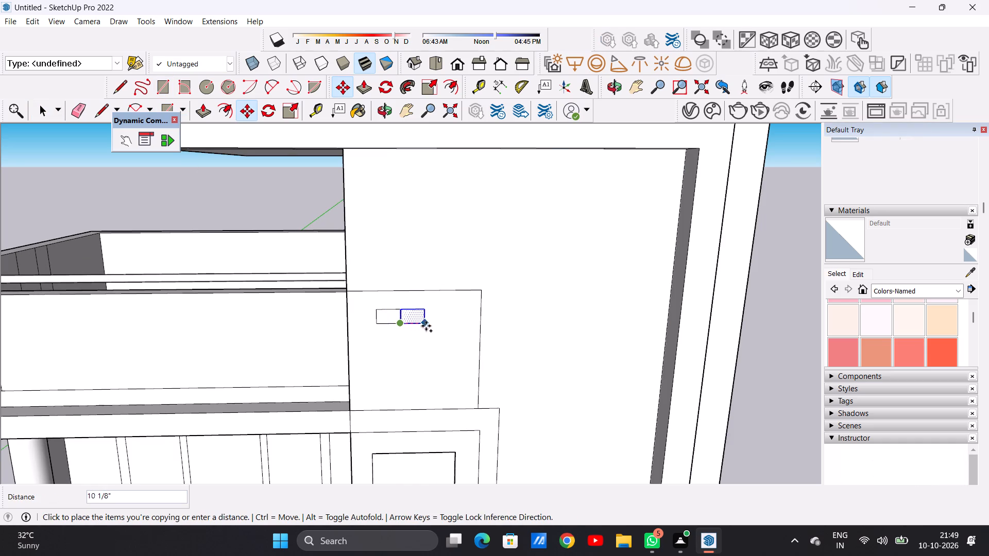
{"action": "left_click", "coordinate": [432, 323]}
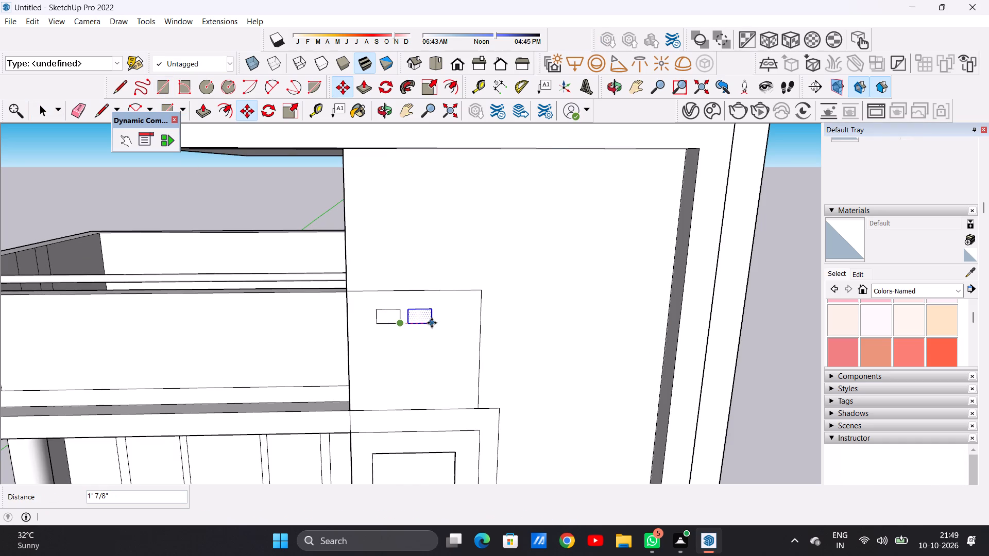
{"action": "left_click", "coordinate": [432, 323]}
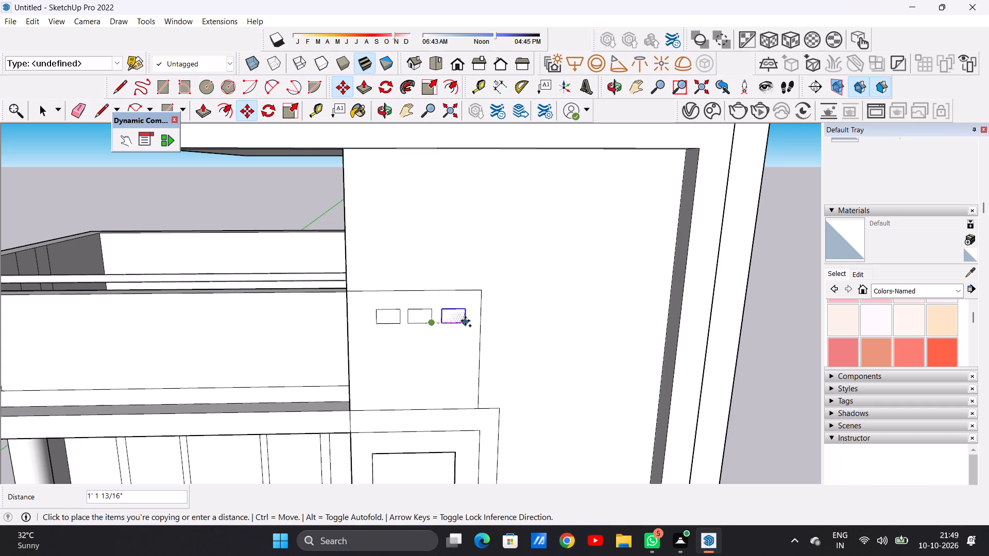
{"action": "left_click", "coordinate": [462, 321]}
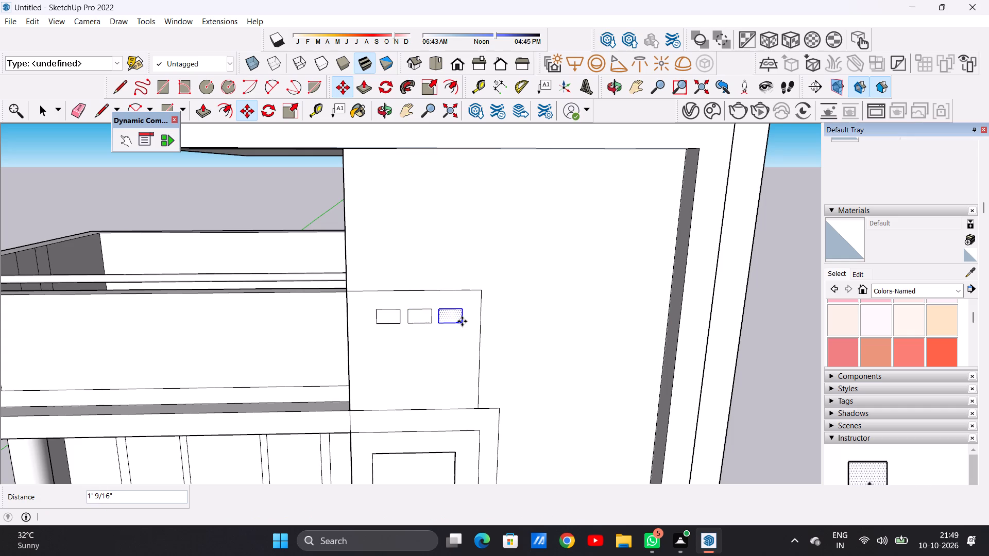
{"action": "key", "text": "space"}
{"action": "left_click", "coordinate": [275, 205]}
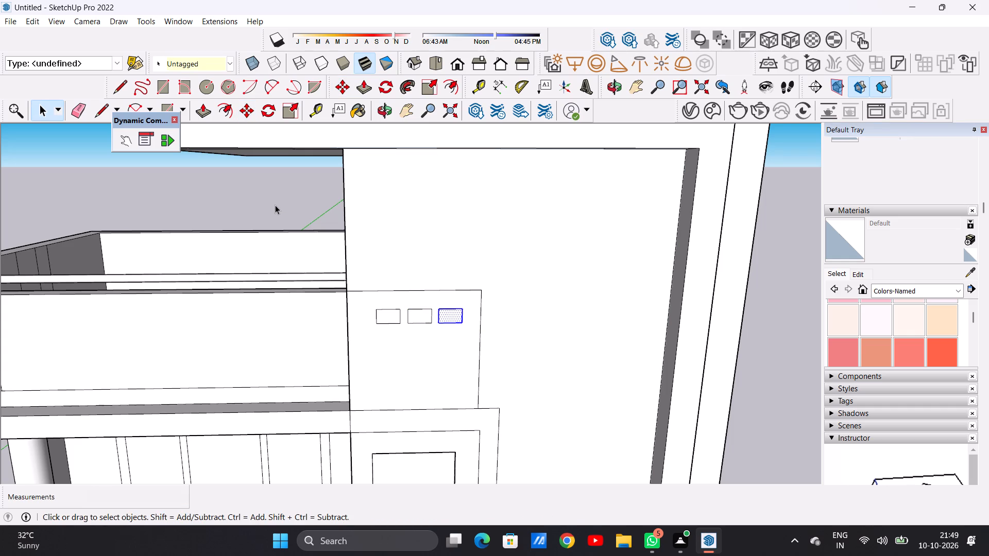
Copy the row's terrace-side small rectangle about 5' 9 13/16" straight up to the lower edge of the overhanging slab's front face.
{"action": "scroll", "coordinate": [431, 337], "scroll_direction": "down", "scroll_amount": 2}
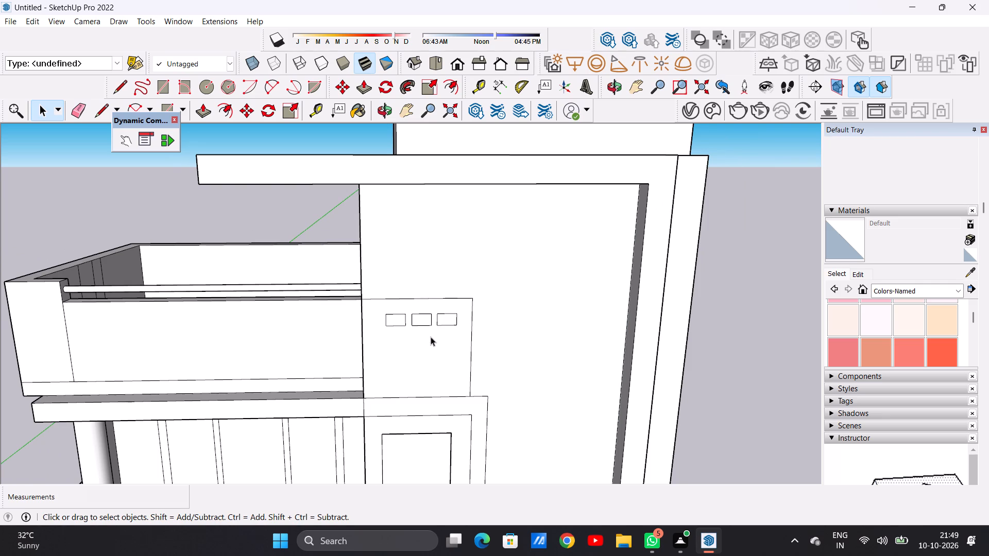
{"action": "double_click", "coordinate": [401, 322]}
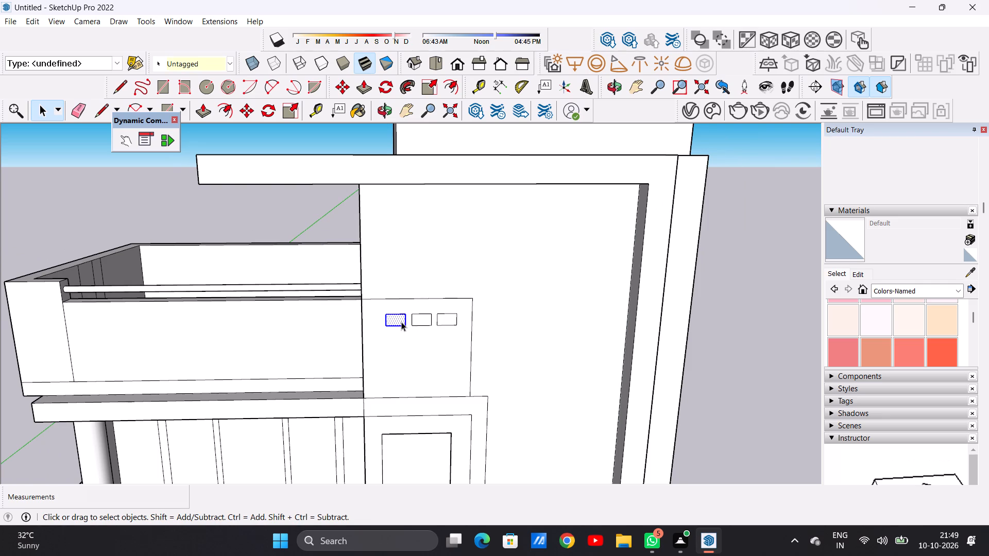
{"action": "key", "text": "m"}
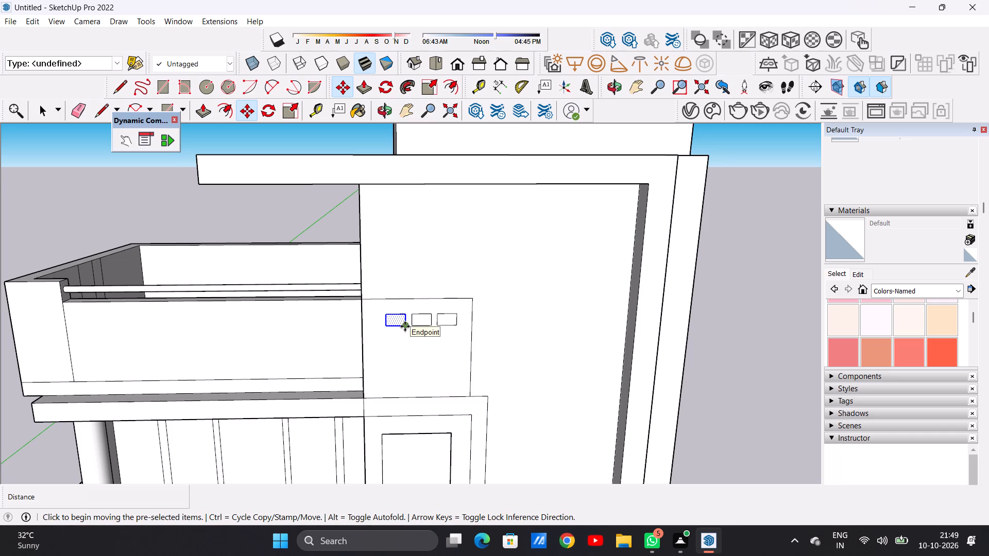
{"action": "left_click", "coordinate": [405, 326]}
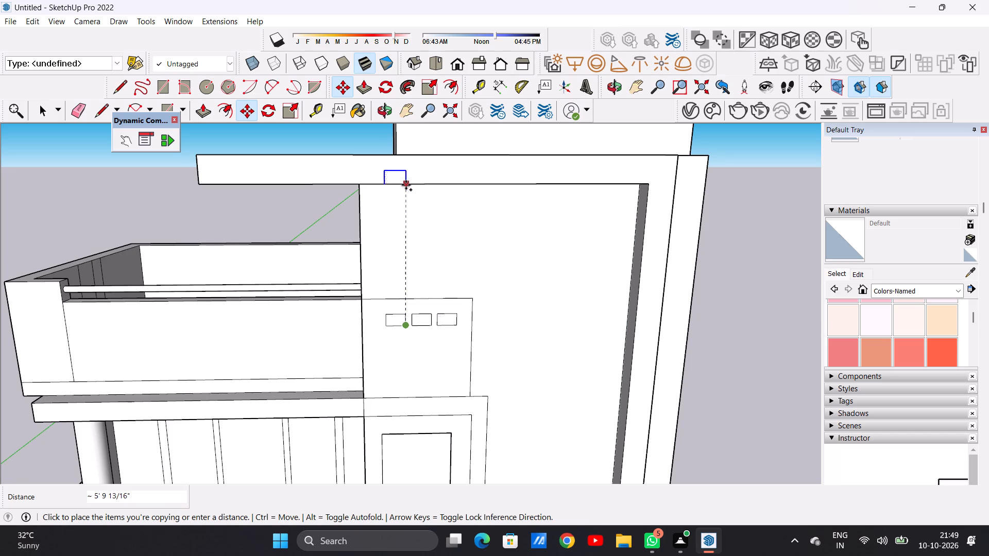
{"action": "left_click", "coordinate": [406, 185]}
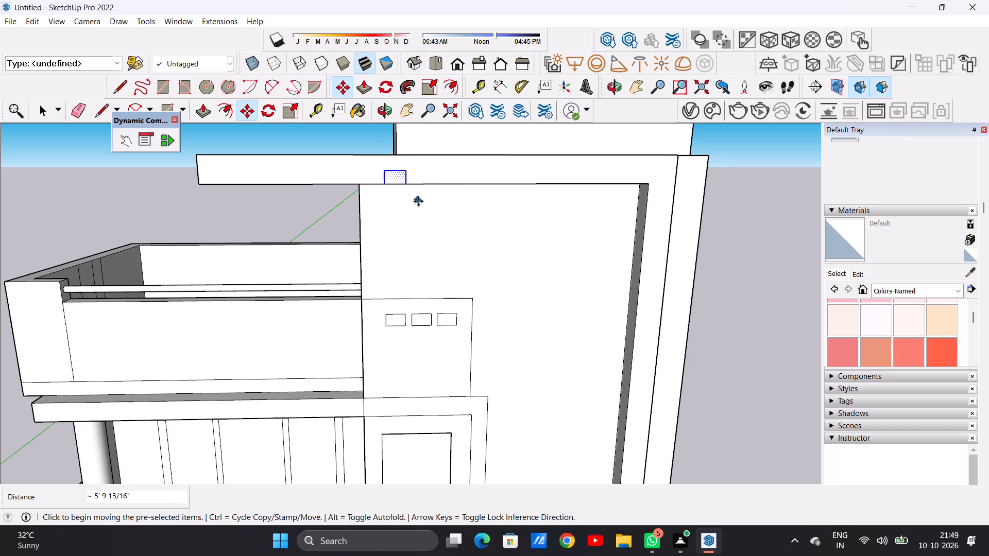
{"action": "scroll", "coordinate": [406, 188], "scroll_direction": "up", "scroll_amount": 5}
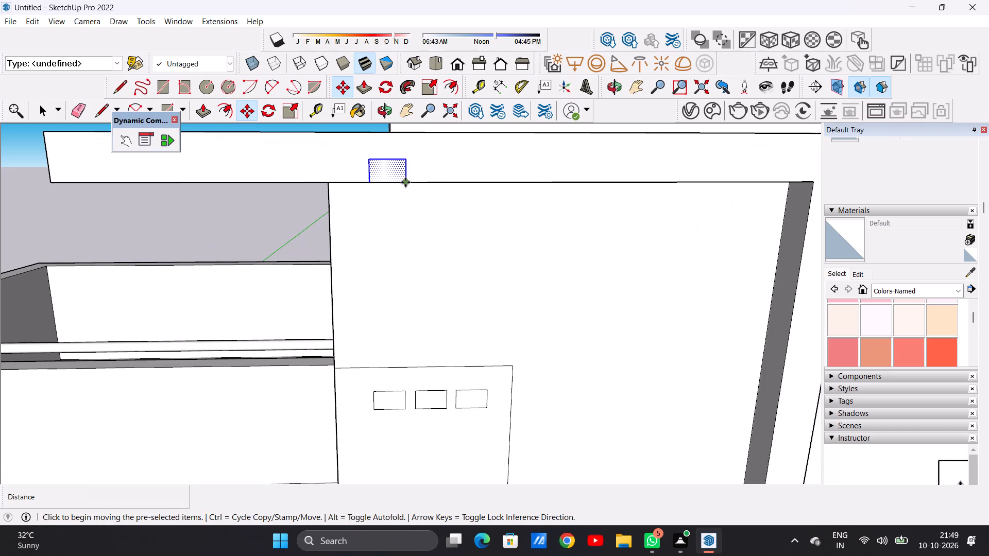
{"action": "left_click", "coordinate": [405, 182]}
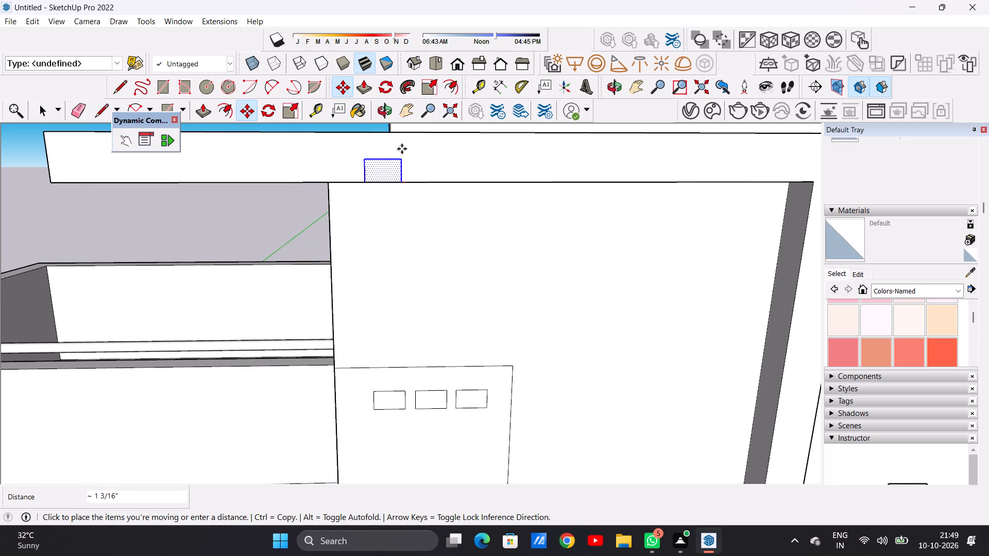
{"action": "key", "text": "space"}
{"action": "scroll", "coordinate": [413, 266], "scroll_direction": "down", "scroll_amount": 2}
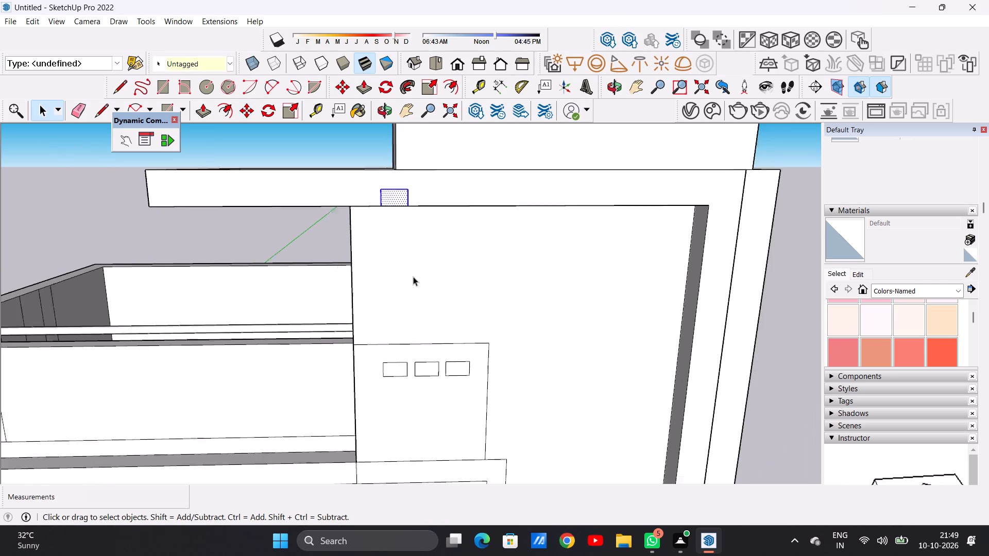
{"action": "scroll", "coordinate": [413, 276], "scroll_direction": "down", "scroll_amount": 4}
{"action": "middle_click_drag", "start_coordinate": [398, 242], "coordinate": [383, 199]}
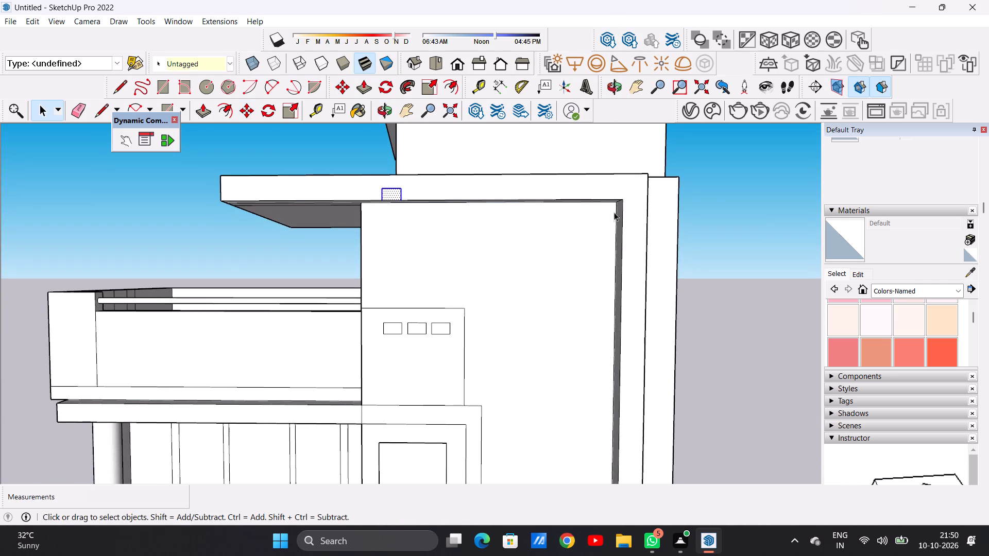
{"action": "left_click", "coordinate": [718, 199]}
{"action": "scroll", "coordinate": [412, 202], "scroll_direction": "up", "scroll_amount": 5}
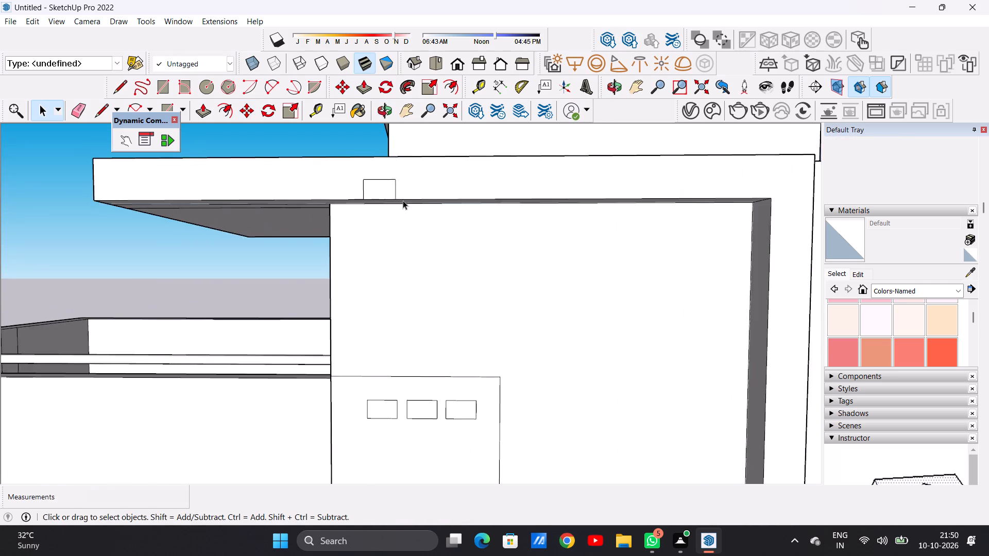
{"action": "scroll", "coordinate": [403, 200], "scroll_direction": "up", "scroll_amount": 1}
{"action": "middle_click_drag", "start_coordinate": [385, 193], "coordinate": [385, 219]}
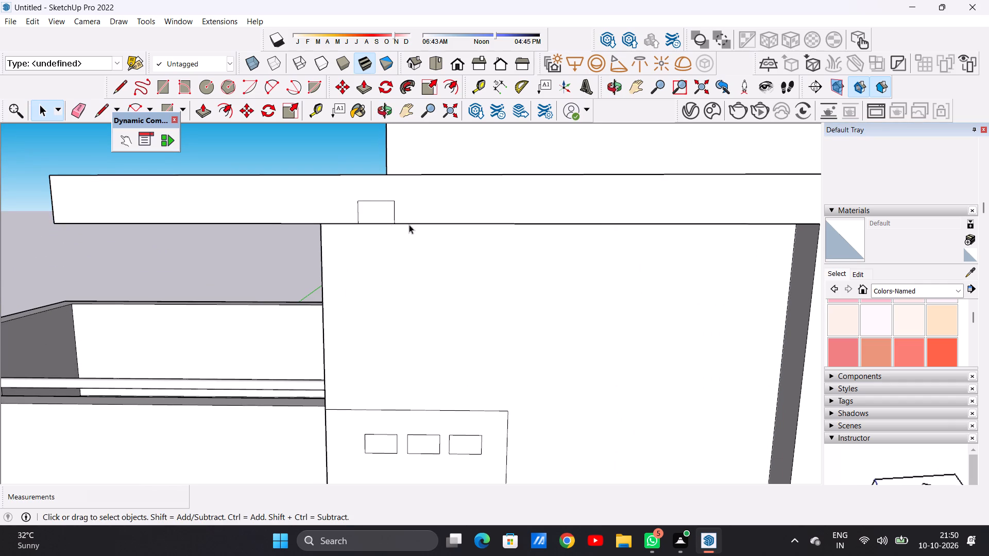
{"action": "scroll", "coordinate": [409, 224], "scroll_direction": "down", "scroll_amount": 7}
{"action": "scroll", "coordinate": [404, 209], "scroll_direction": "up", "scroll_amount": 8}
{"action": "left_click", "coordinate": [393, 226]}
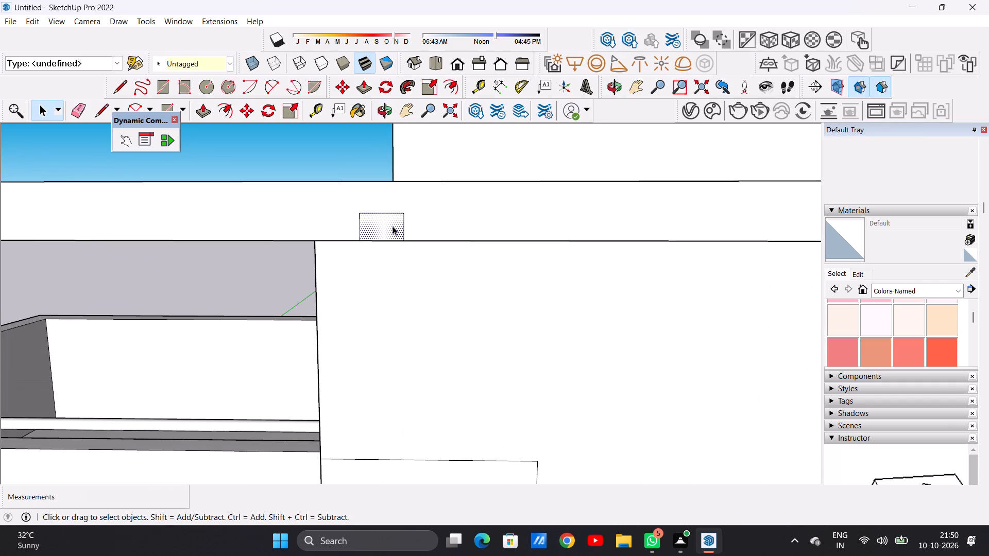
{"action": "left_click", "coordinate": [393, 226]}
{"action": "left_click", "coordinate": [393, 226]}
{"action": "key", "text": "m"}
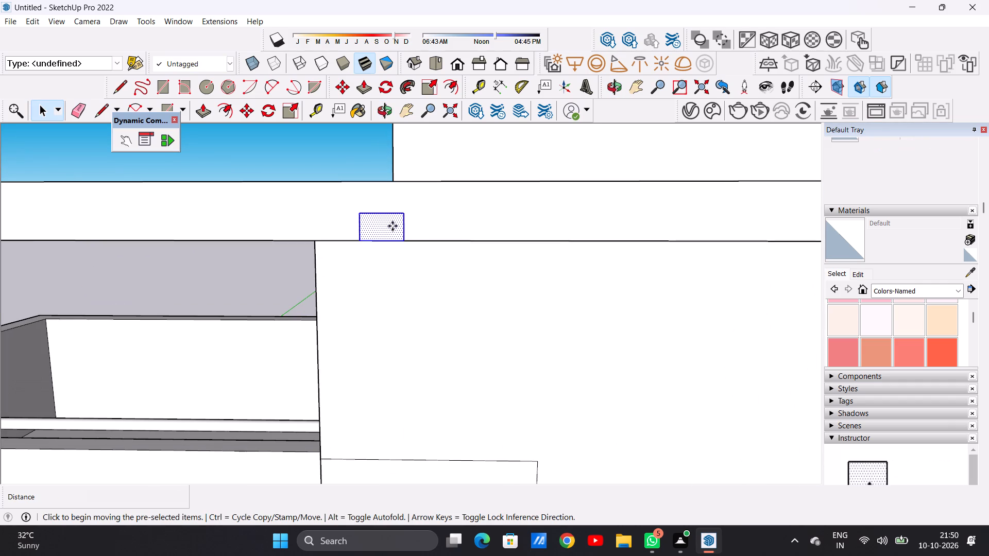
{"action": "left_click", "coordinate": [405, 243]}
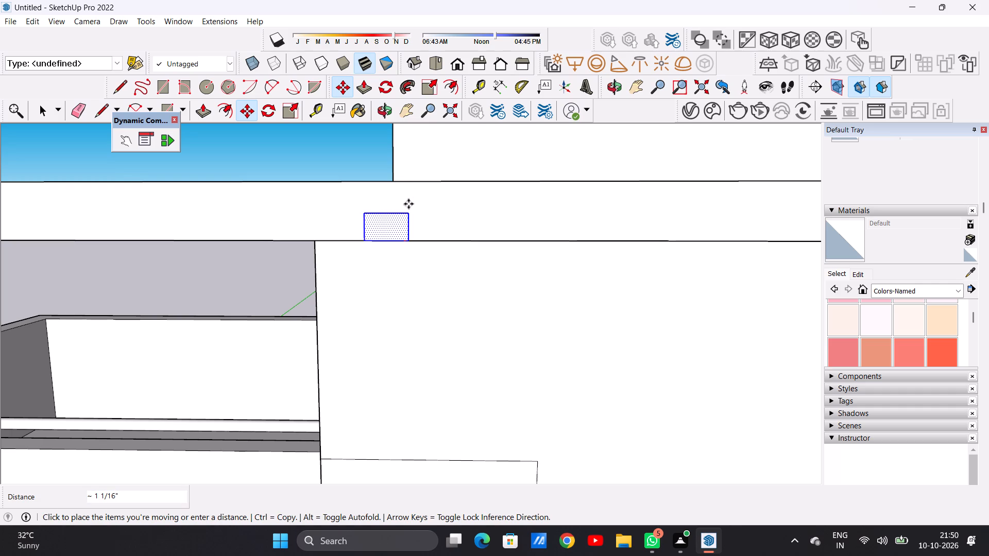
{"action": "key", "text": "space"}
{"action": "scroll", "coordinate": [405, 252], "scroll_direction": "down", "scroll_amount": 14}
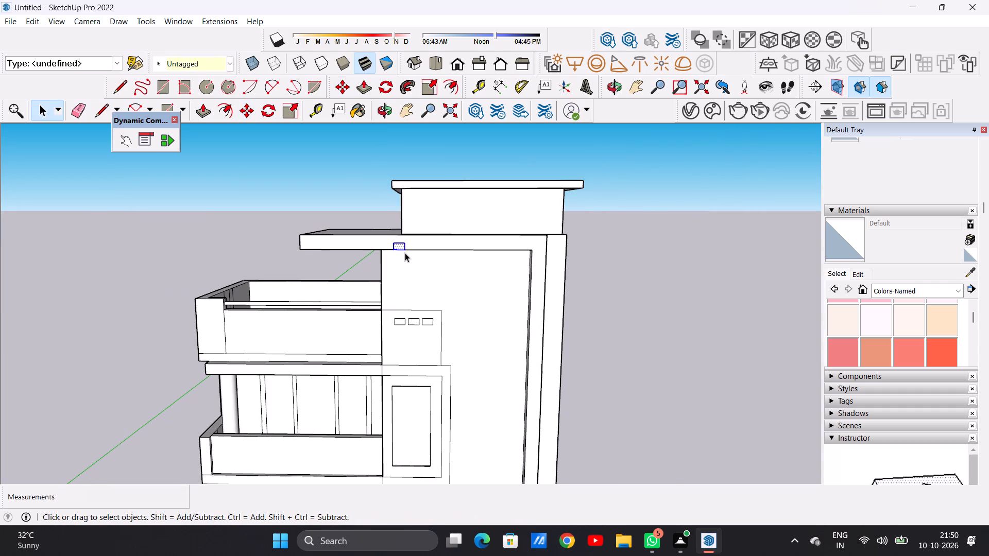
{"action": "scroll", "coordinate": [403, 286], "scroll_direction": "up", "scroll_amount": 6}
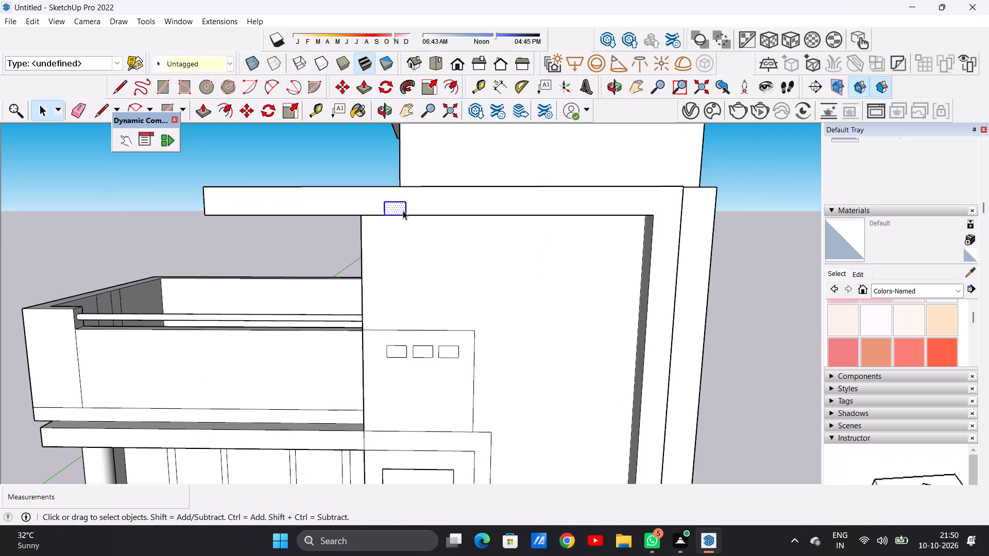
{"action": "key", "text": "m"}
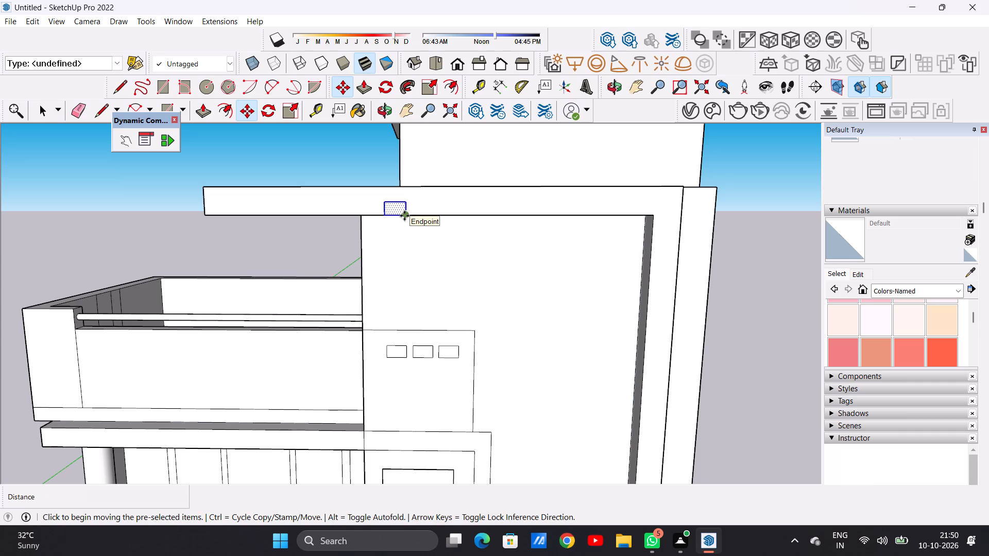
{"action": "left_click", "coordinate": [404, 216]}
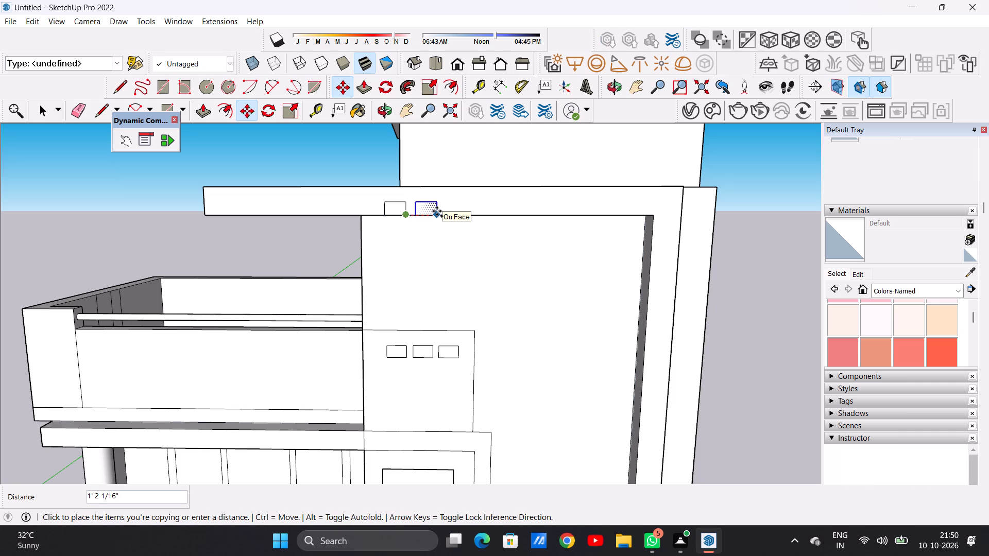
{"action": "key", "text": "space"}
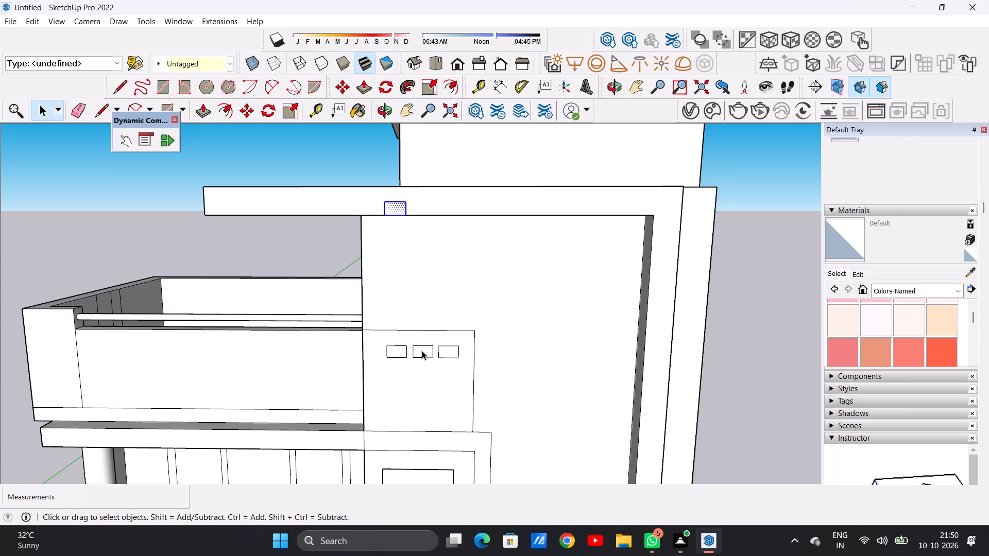
Copy the wall row's middle and far small rectangles about 5' 9 13/16" straight up to the lower edge of the slab's front face.
{"action": "double_click", "coordinate": [422, 351]}
{"action": "key", "text": "m"}
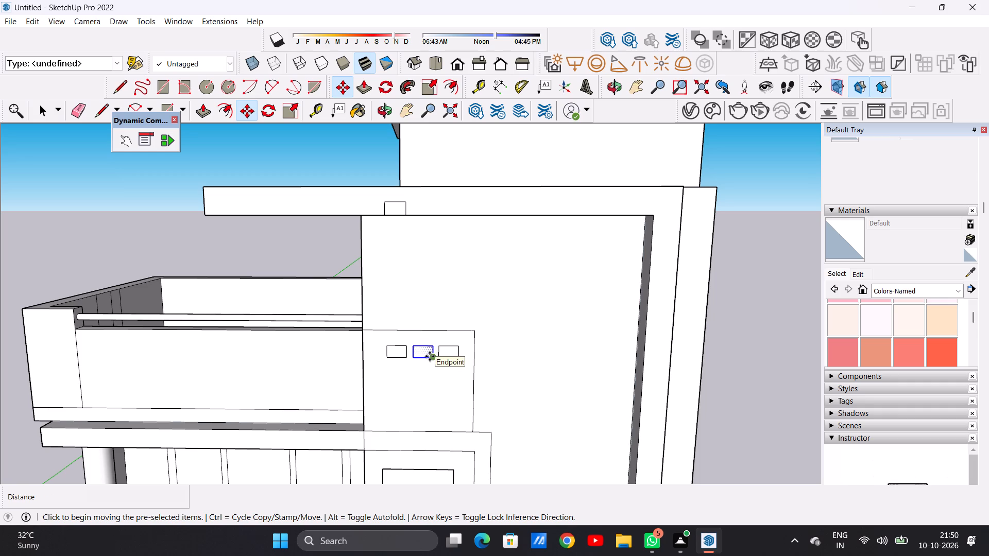
{"action": "left_click", "coordinate": [430, 356]}
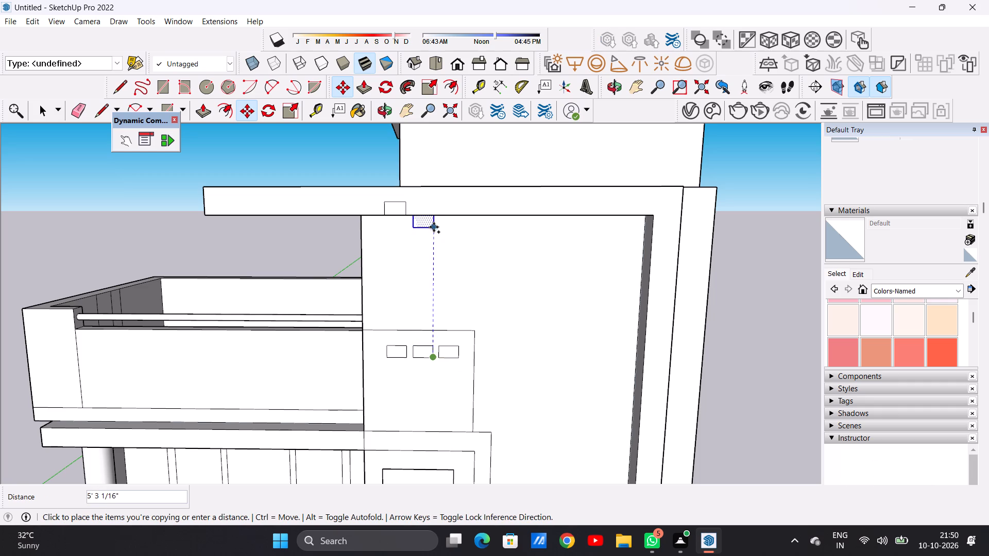
{"action": "left_click", "coordinate": [434, 214]}
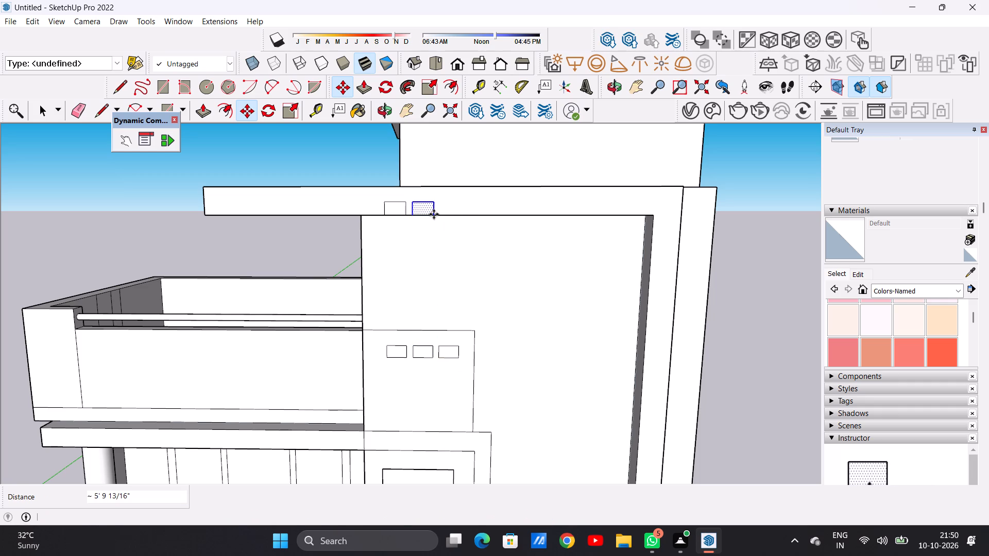
{"action": "key", "text": "space"}
{"action": "double_click", "coordinate": [453, 352]}
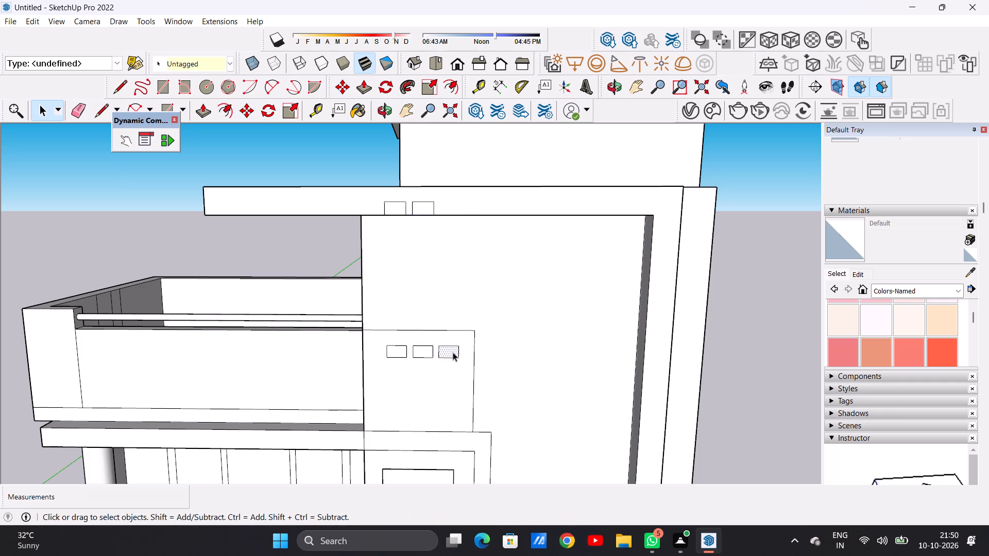
{"action": "key", "text": "m"}
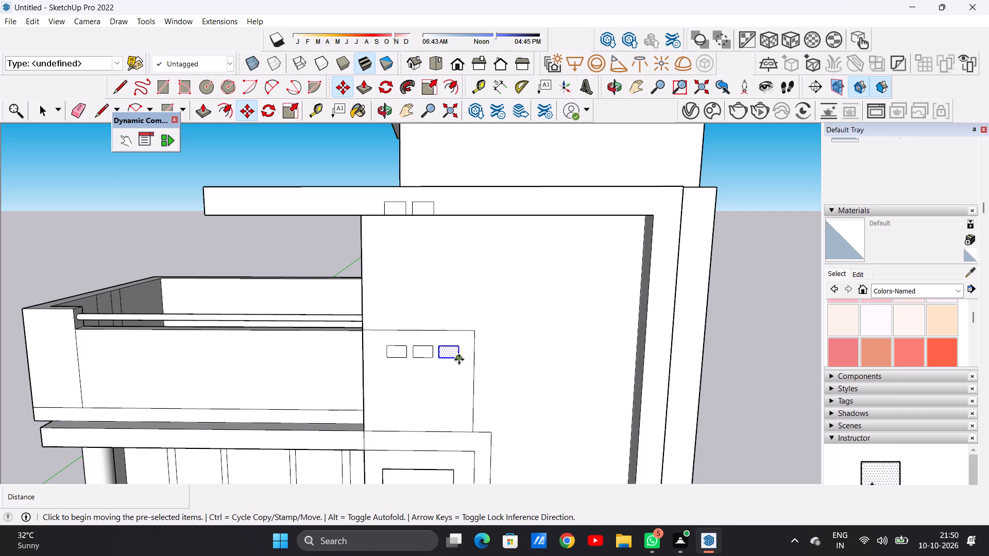
{"action": "left_click", "coordinate": [459, 359]}
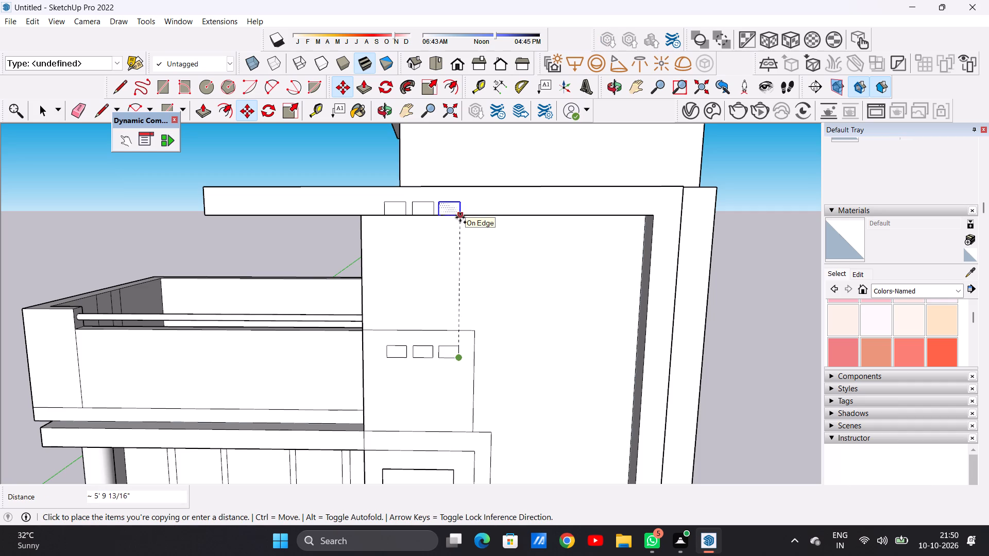
{"action": "left_click", "coordinate": [460, 217]}
{"action": "key", "text": "space"}
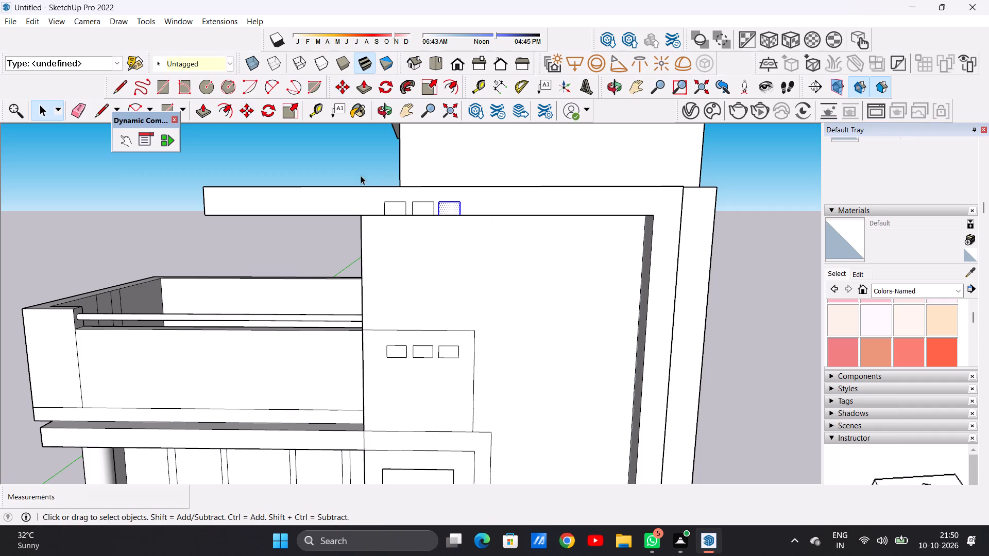
{"action": "left_click", "coordinate": [342, 165]}
Push/Pull the wall row's terrace-side small rectangle outward about 1' 3 3/8" to form a projecting block.
{"action": "scroll", "coordinate": [457, 318], "scroll_direction": "down", "scroll_amount": 3}
{"action": "middle_click_drag", "start_coordinate": [414, 327], "coordinate": [480, 337]}
{"action": "scroll", "coordinate": [436, 344], "scroll_direction": "up", "scroll_amount": 2}
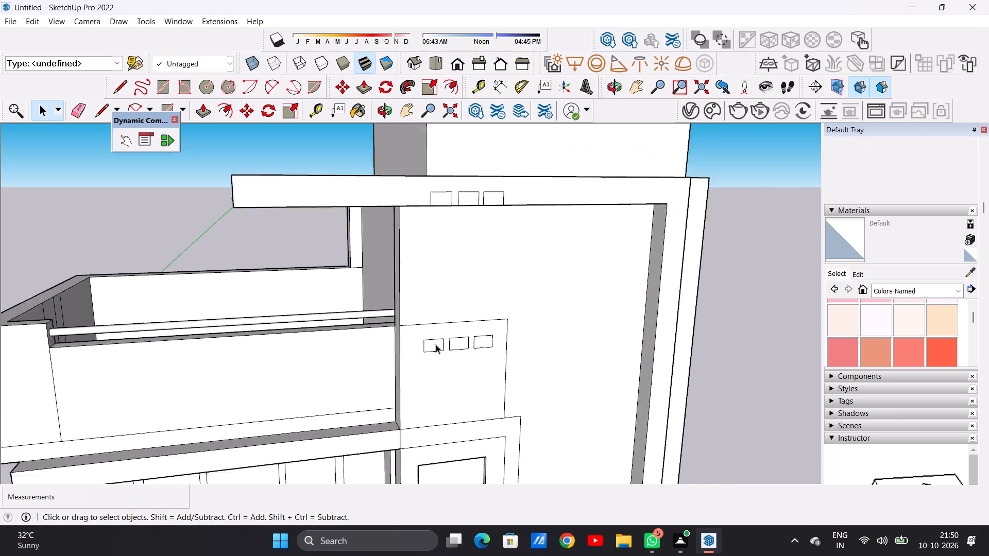
{"action": "scroll", "coordinate": [436, 344], "scroll_direction": "up", "scroll_amount": 3}
{"action": "key", "text": "m"}
{"action": "key", "text": "space"}
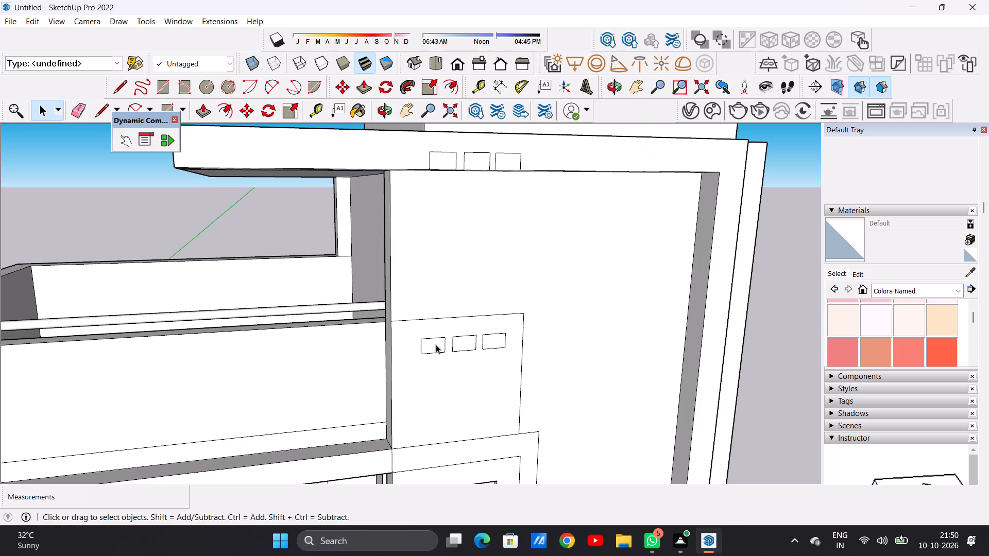
{"action": "type", "text": "P"}
{"action": "scroll", "coordinate": [427, 341], "scroll_direction": "up", "scroll_amount": 4}
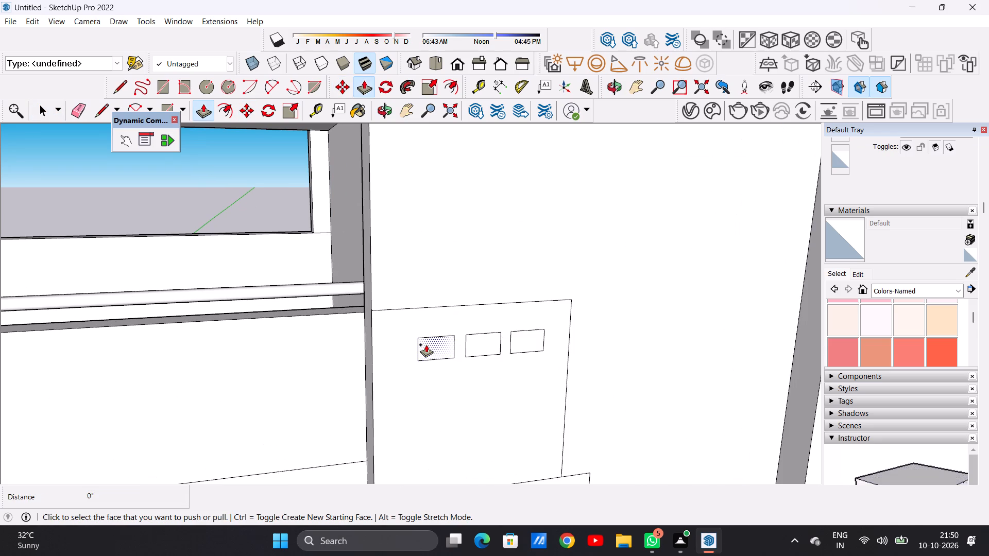
{"action": "left_click", "coordinate": [426, 344]}
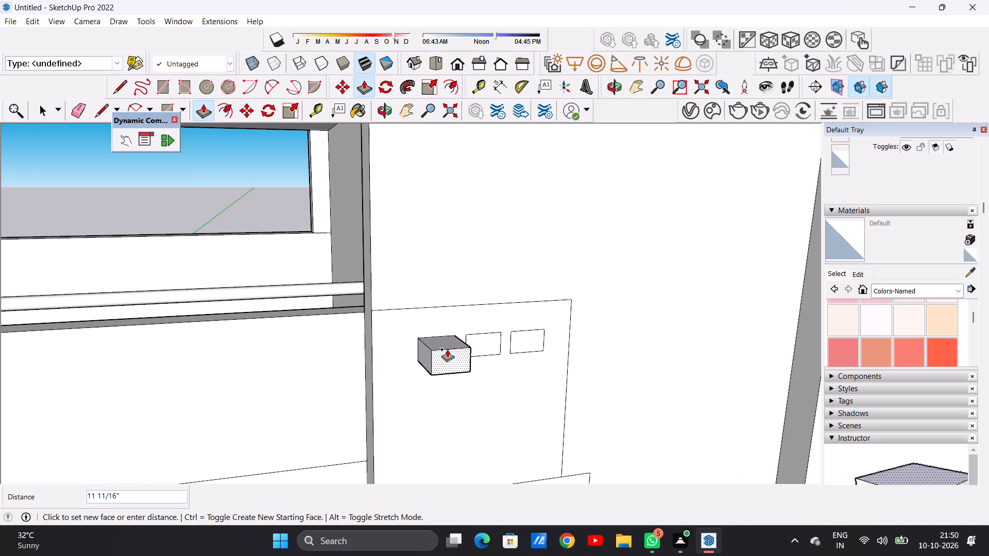
{"action": "left_click", "coordinate": [453, 353]}
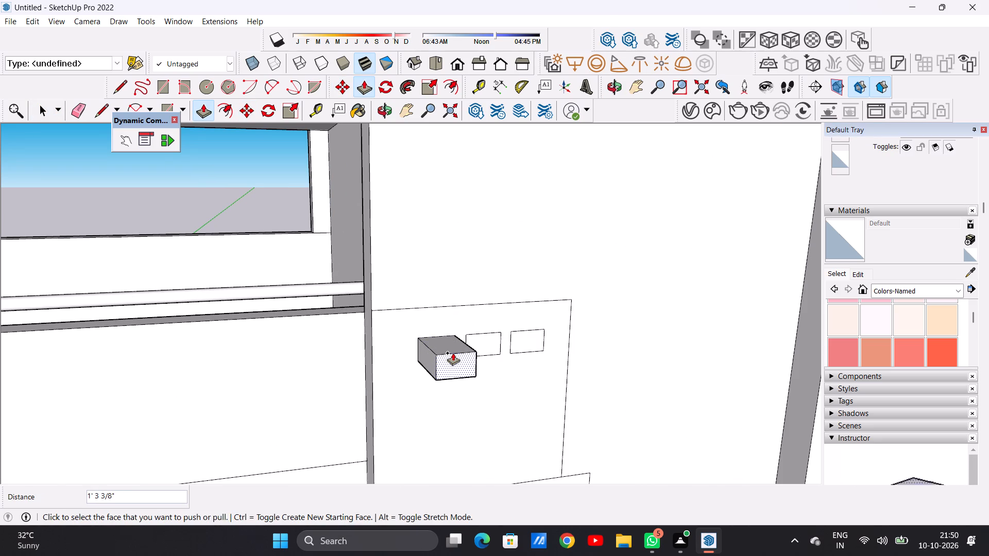
{"action": "key", "text": "space"}
Draw a line about 9 11/16" long across the projecting block's top face, parallel to the wall, separating its front part.
{"action": "scroll", "coordinate": [416, 320], "scroll_direction": "down", "scroll_amount": 10}
{"action": "middle_click_drag", "start_coordinate": [431, 332], "coordinate": [359, 406]}
{"action": "scroll", "coordinate": [403, 369], "scroll_direction": "up", "scroll_amount": 6}
{"action": "middle_click_drag", "start_coordinate": [400, 343], "coordinate": [400, 384]}
{"action": "key", "text": "l"}
{"action": "scroll", "coordinate": [400, 384], "scroll_direction": "up", "scroll_amount": 3}
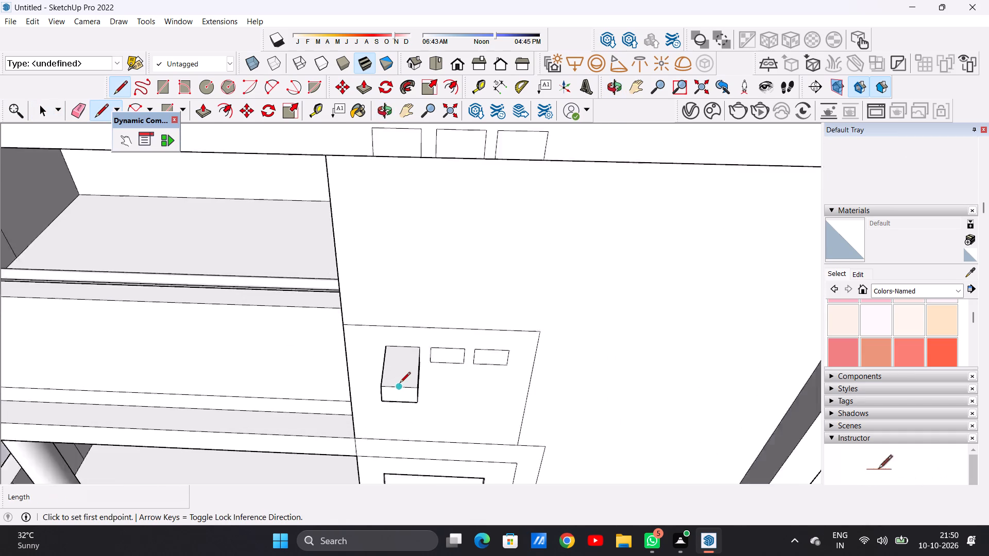
{"action": "scroll", "coordinate": [400, 384], "scroll_direction": "up", "scroll_amount": 2}
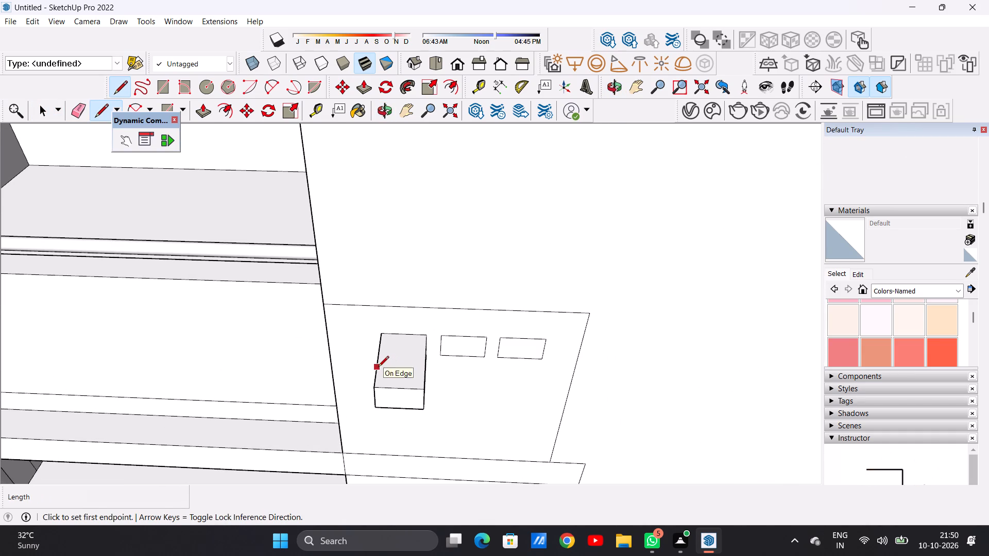
{"action": "left_click", "coordinate": [378, 368]}
{"action": "left_click", "coordinate": [425, 369]}
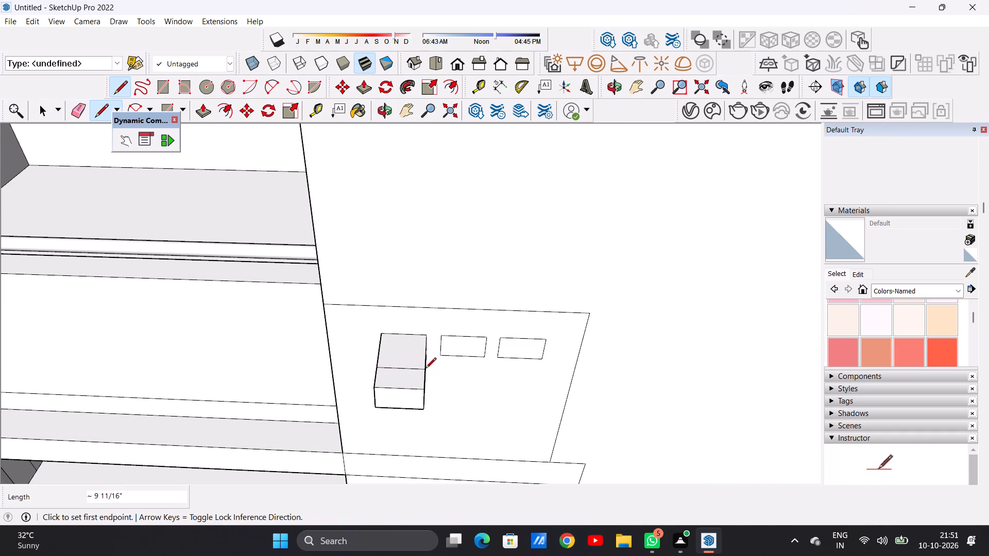
{"action": "key", "text": "space"}
Push/Pull the front part of the block's top face up about 5' 9 1/8", level with the top of the slab's small rectangles.
{"action": "type", "text": "P"}
{"action": "left_click", "coordinate": [406, 377]}
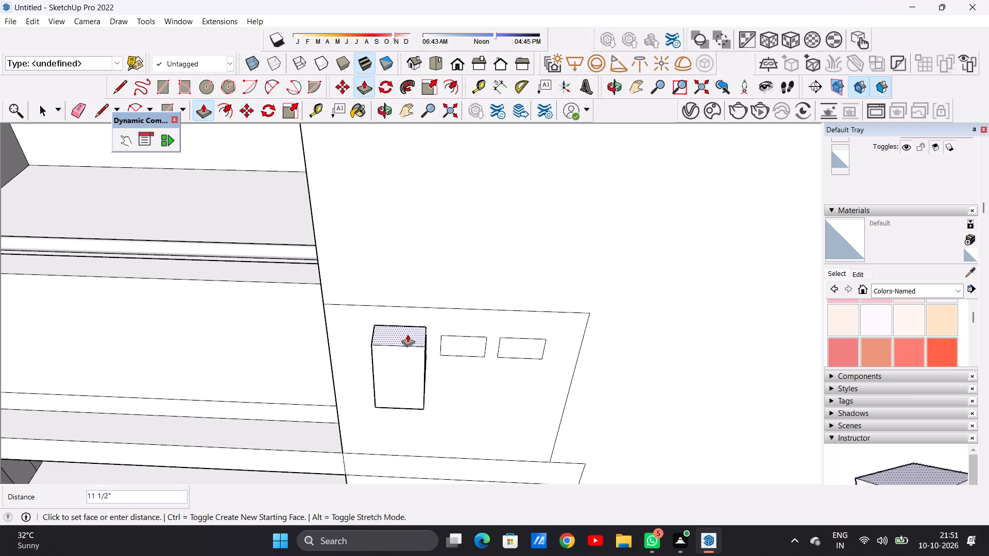
{"action": "scroll", "coordinate": [399, 323], "scroll_direction": "down", "scroll_amount": 10}
{"action": "middle_click_drag", "start_coordinate": [387, 240], "coordinate": [312, 205]}
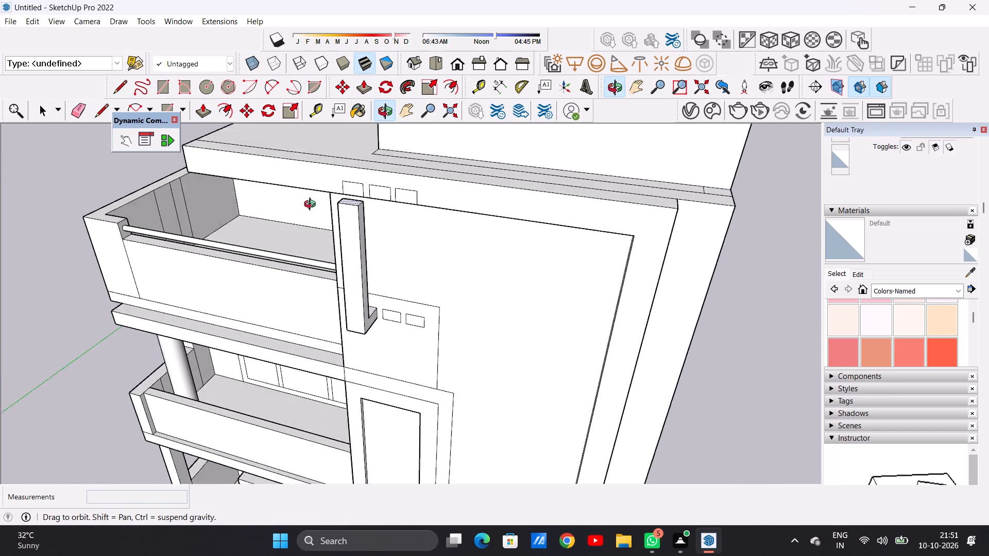
{"action": "middle_click_drag", "start_coordinate": [312, 205], "coordinate": [276, 187]}
{"action": "scroll", "coordinate": [346, 178], "scroll_direction": "up", "scroll_amount": 3}
{"action": "middle_click_drag", "start_coordinate": [335, 189], "coordinate": [291, 172]}
{"action": "scroll", "coordinate": [298, 148], "scroll_direction": "up", "scroll_amount": 2}
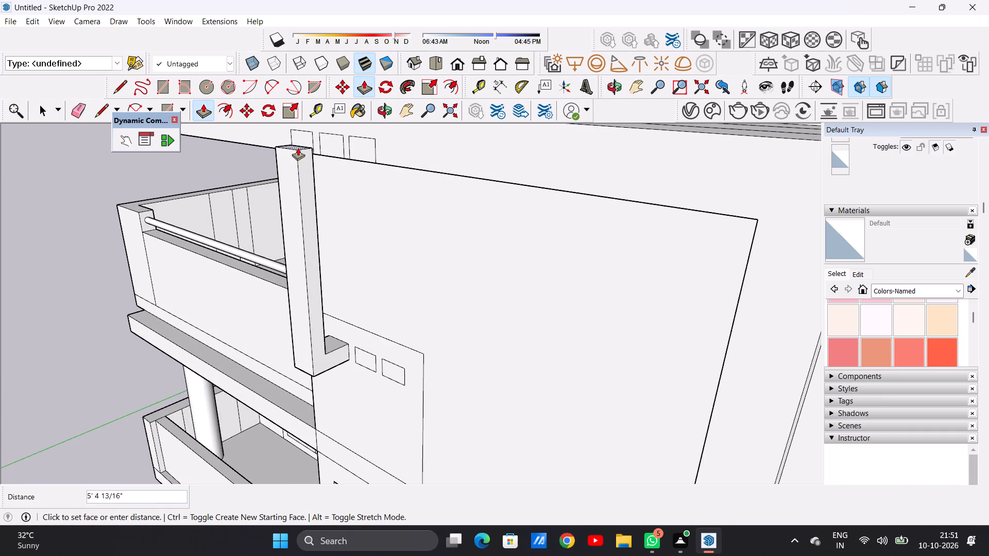
{"action": "scroll", "coordinate": [306, 137], "scroll_direction": "up", "scroll_amount": 10}
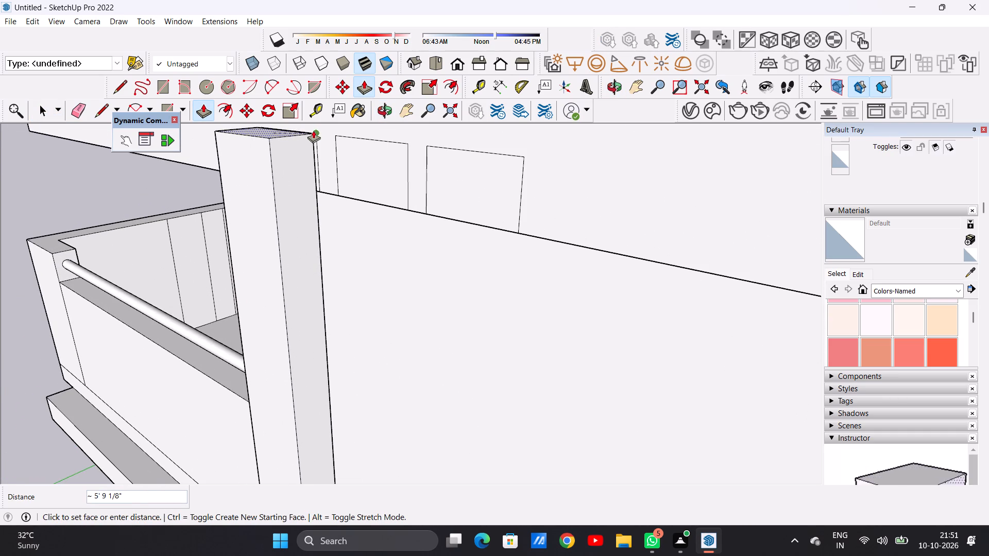
{"action": "left_click", "coordinate": [315, 131]}
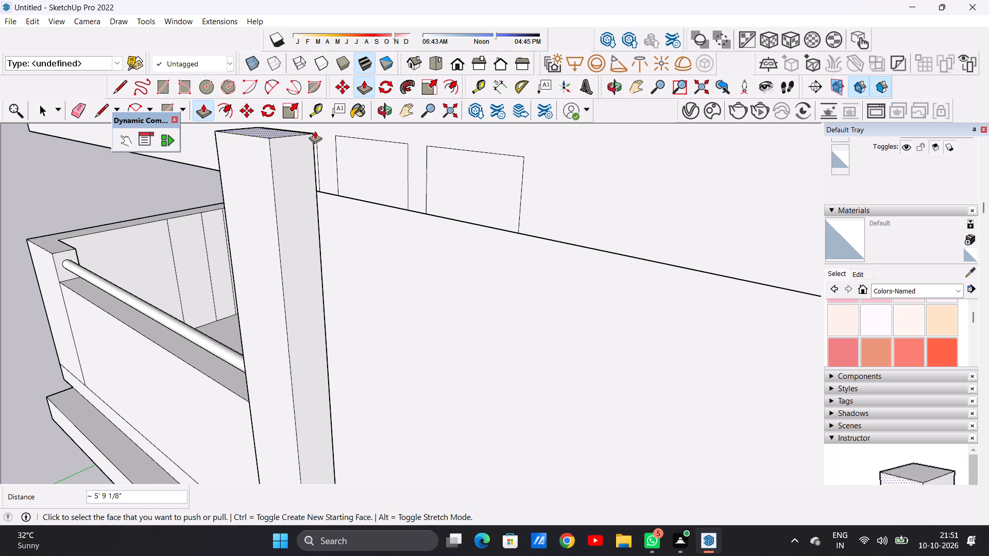
{"action": "key", "text": "space"}
{"action": "scroll", "coordinate": [362, 204], "scroll_direction": "down", "scroll_amount": 5}
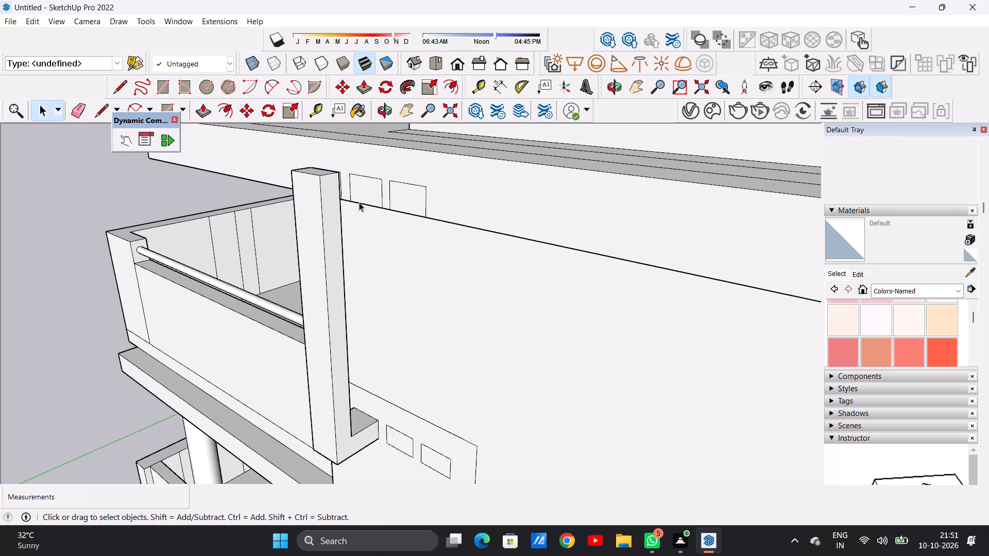
Push/Pull the wall row's middle small rectangle outward 1' 3 3/8", matching the projection of the terrace-side block.
{"action": "scroll", "coordinate": [359, 202], "scroll_direction": "down", "scroll_amount": 4}
{"action": "middle_click_drag", "start_coordinate": [311, 267], "coordinate": [507, 226]}
{"action": "scroll", "coordinate": [480, 236], "scroll_direction": "down", "scroll_amount": 4}
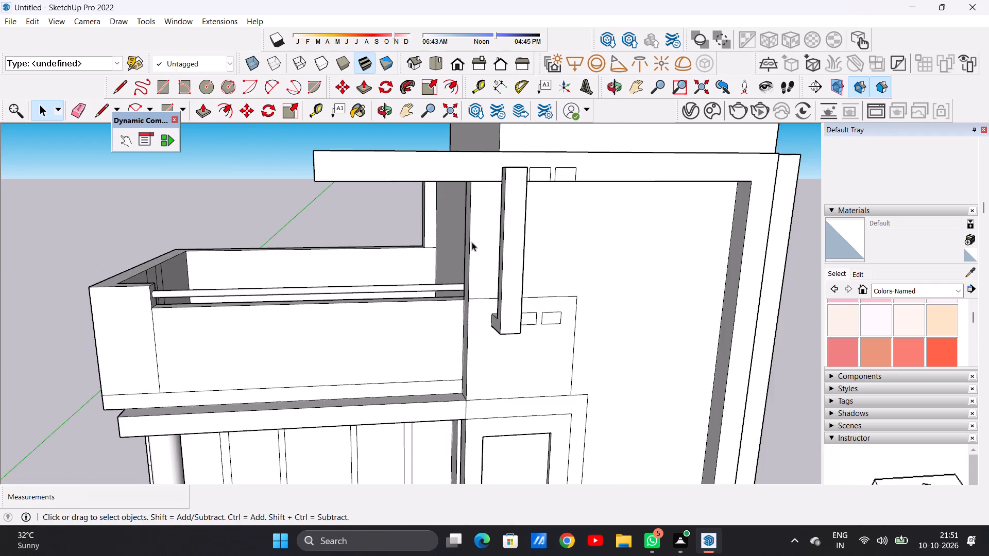
{"action": "middle_click_drag", "start_coordinate": [472, 244], "coordinate": [628, 246]}
{"action": "scroll", "coordinate": [535, 170], "scroll_direction": "up", "scroll_amount": 11}
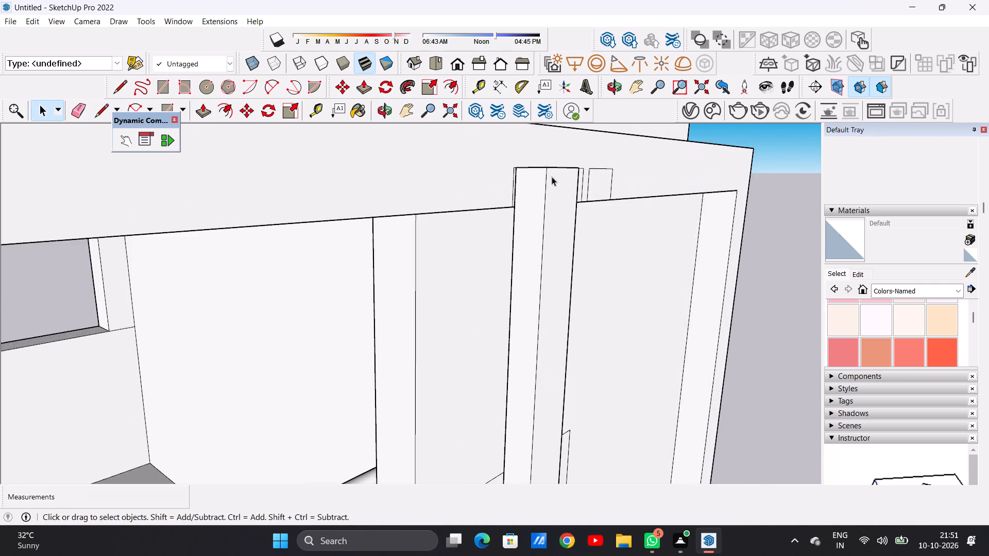
{"action": "scroll", "coordinate": [552, 177], "scroll_direction": "up", "scroll_amount": 7}
{"action": "middle_click_drag", "start_coordinate": [515, 187], "coordinate": [459, 199]}
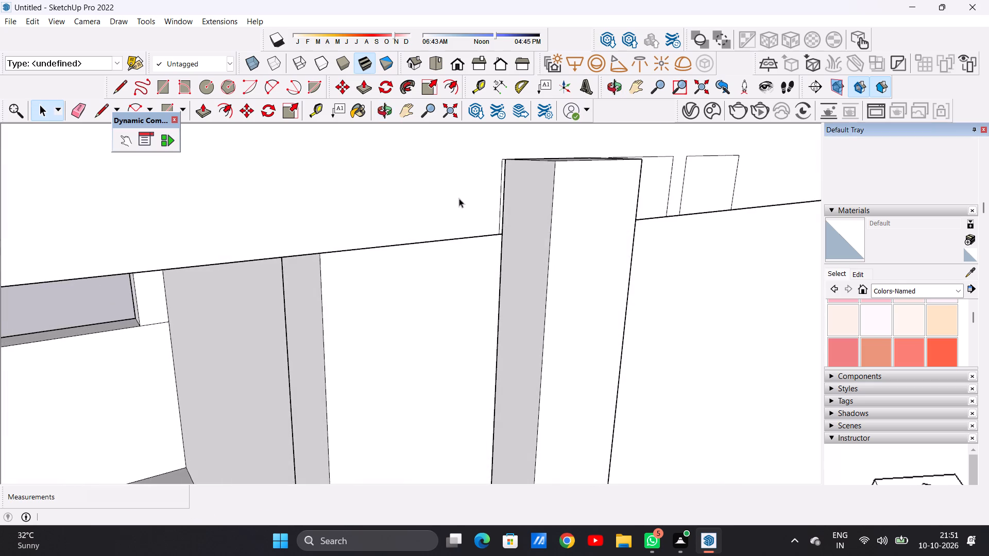
{"action": "scroll", "coordinate": [458, 198], "scroll_direction": "down", "scroll_amount": 20}
{"action": "middle_click_drag", "start_coordinate": [461, 229], "coordinate": [282, 209]}
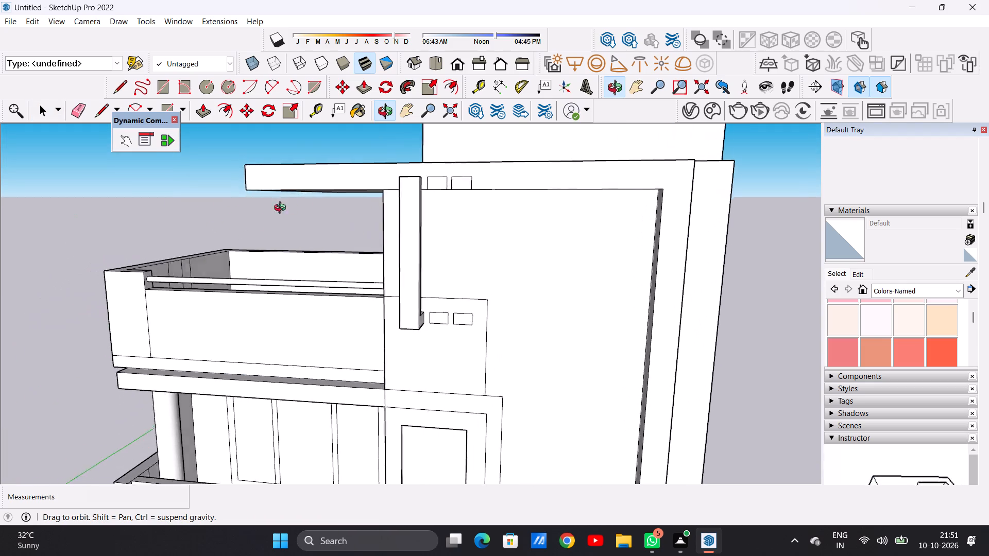
{"action": "middle_click_drag", "start_coordinate": [282, 209], "coordinate": [210, 242]}
{"action": "scroll", "coordinate": [442, 352], "scroll_direction": "up", "scroll_amount": 6}
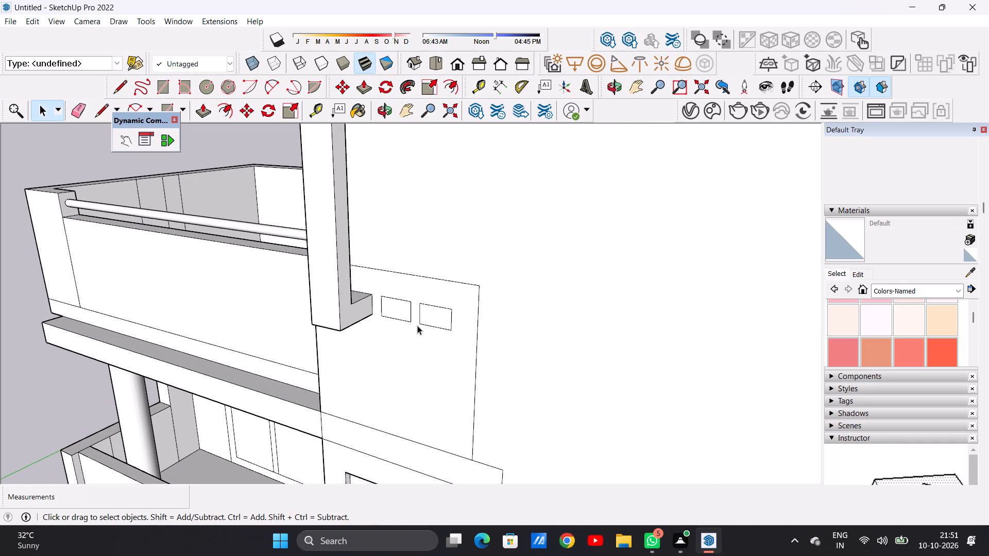
{"action": "key", "text": "p"}
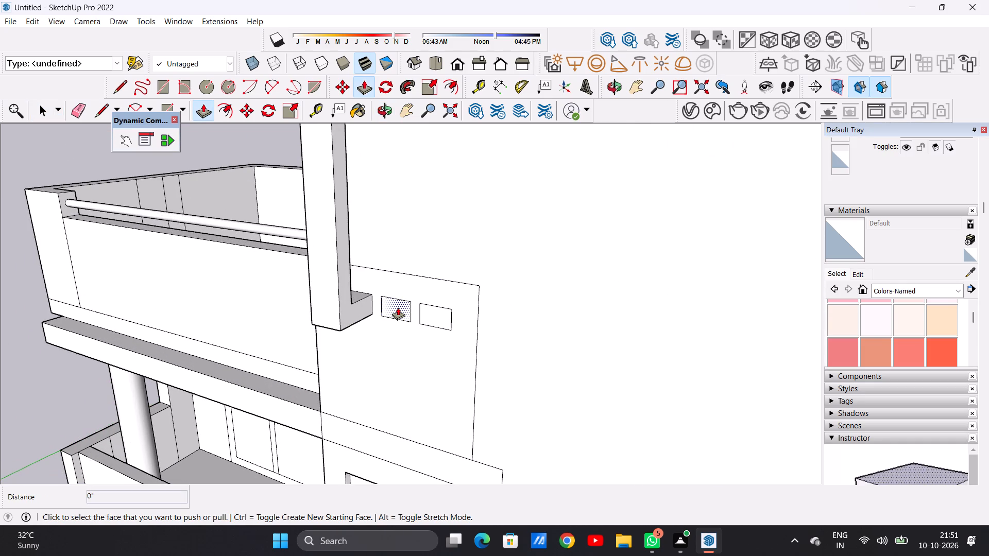
{"action": "left_click", "coordinate": [398, 307]}
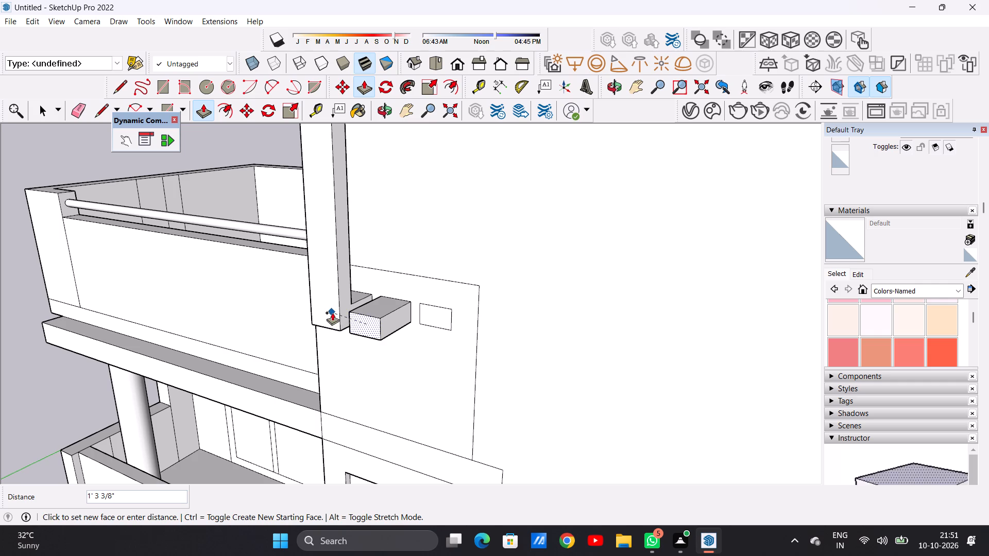
{"action": "left_click", "coordinate": [341, 325]}
Push/Pull the wall row's far small rectangle outward 1' 3 3/8", flush with the middle block.
{"action": "middle_click_drag", "start_coordinate": [363, 313], "coordinate": [365, 314]}
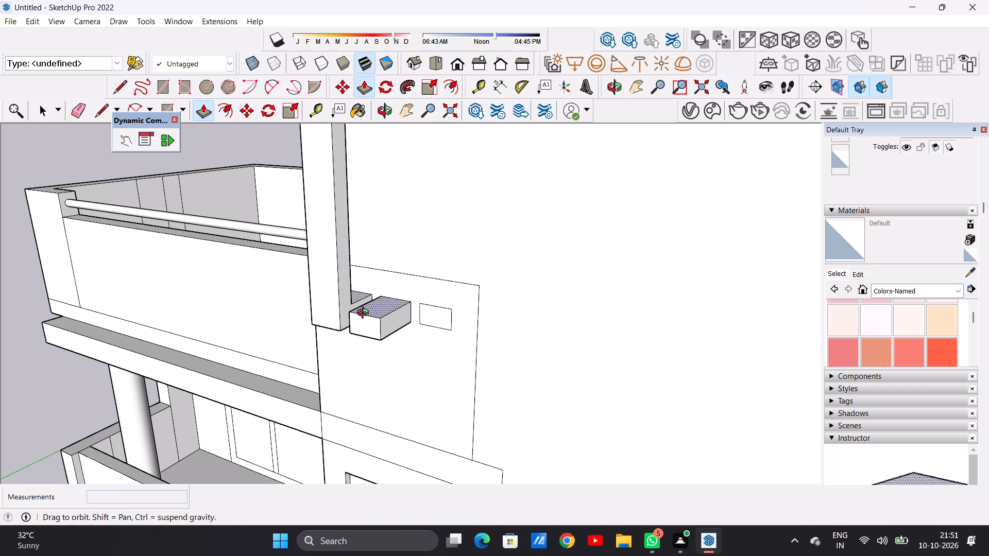
{"action": "middle_click_drag", "start_coordinate": [365, 314], "coordinate": [382, 388]}
{"action": "scroll", "coordinate": [448, 382], "scroll_direction": "up", "scroll_amount": 2}
{"action": "scroll", "coordinate": [448, 382], "scroll_direction": "down", "scroll_amount": 1}
{"action": "scroll", "coordinate": [448, 382], "scroll_direction": "up", "scroll_amount": 1}
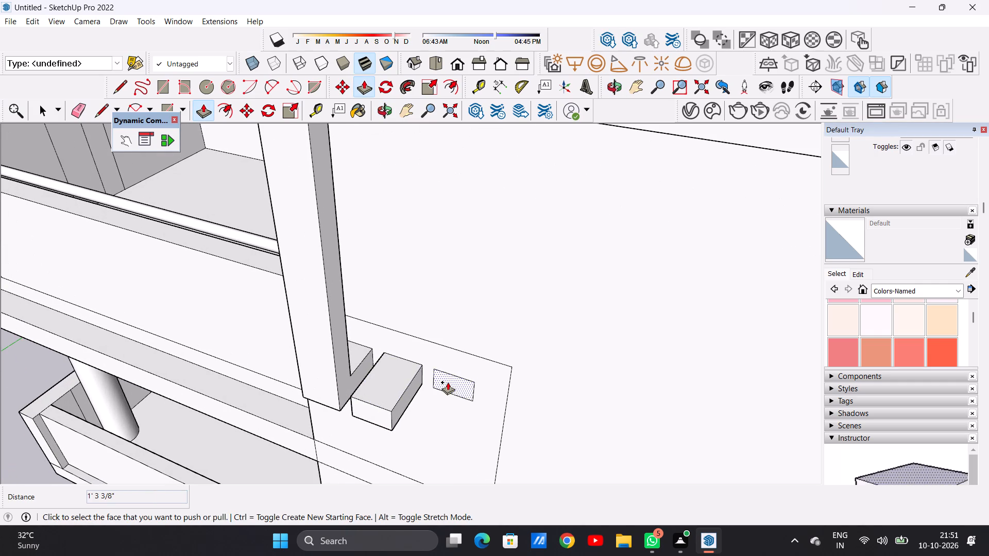
{"action": "left_click", "coordinate": [448, 382]}
{"action": "left_click", "coordinate": [391, 411]}
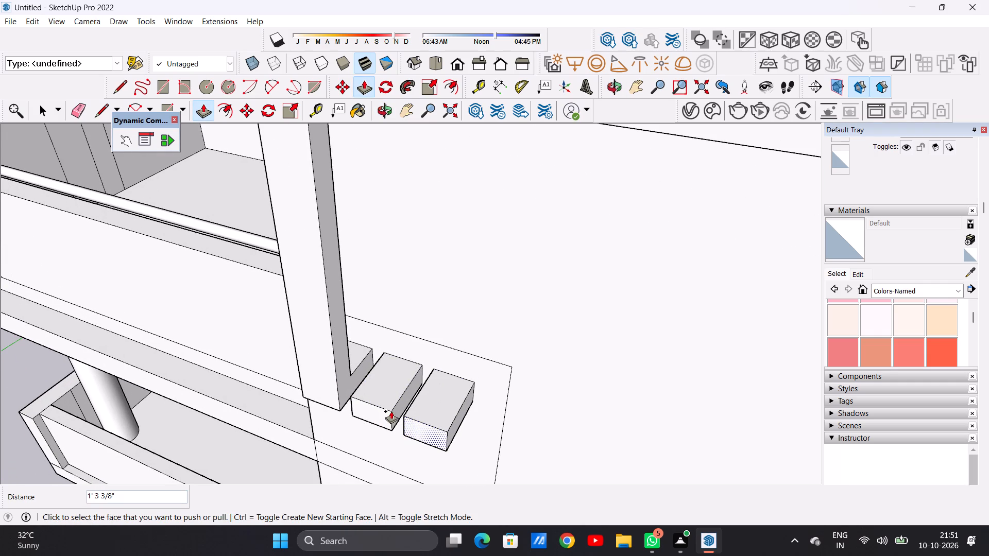
Draw a line parallel to the wall across the middle block's top face, about 9 11/16" long, and another across the far block's.
{"action": "key", "text": "space"}
{"action": "key", "text": "l"}
{"action": "middle_click_drag", "start_coordinate": [374, 377], "coordinate": [291, 395]}
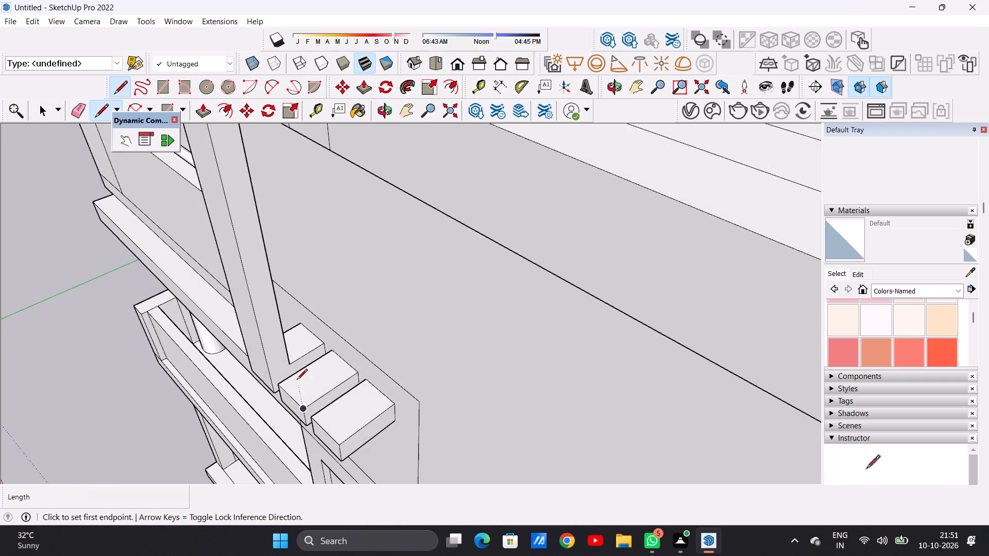
{"action": "scroll", "coordinate": [300, 377], "scroll_direction": "up", "scroll_amount": 5}
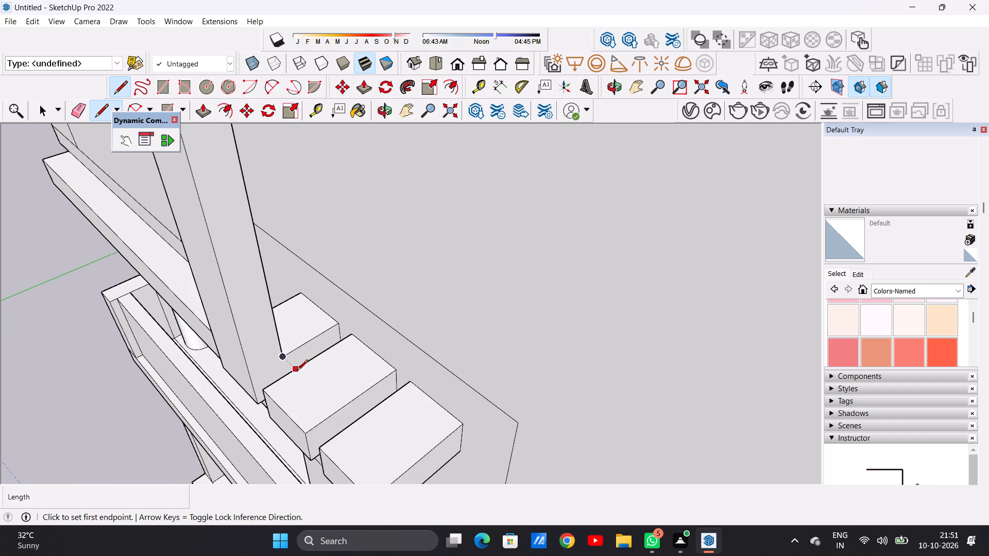
{"action": "left_click", "coordinate": [297, 371]}
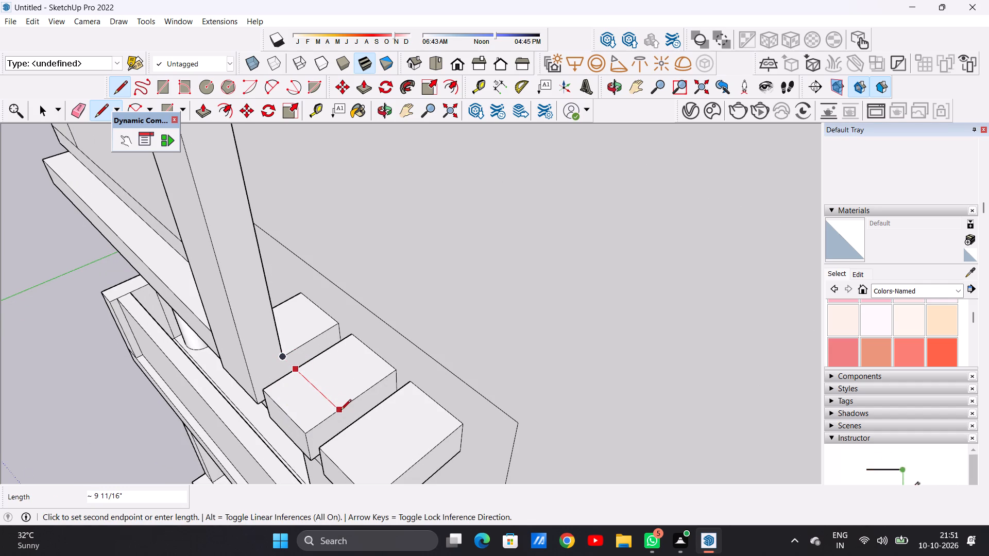
{"action": "left_click", "coordinate": [340, 411]}
{"action": "left_click", "coordinate": [352, 426]}
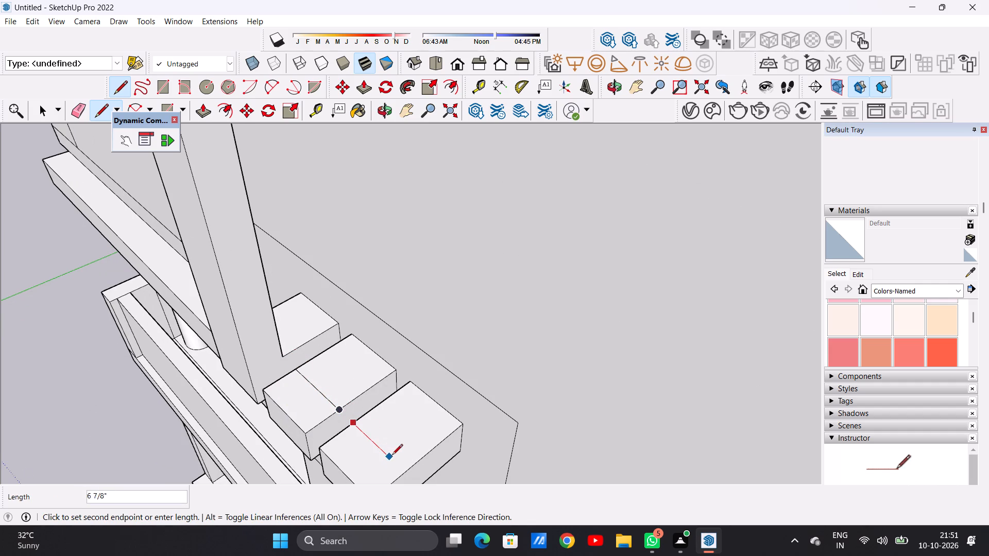
{"action": "left_click", "coordinate": [410, 468]}
{"action": "key", "text": "space"}
Push/Pull the front part of the middle block's top face up about 5' 9 1/8", level with the first vertical bar.
{"action": "type", "text": "P"}
{"action": "scroll", "coordinate": [334, 422], "scroll_direction": "down", "scroll_amount": 9}
{"action": "scroll", "coordinate": [322, 414], "scroll_direction": "up", "scroll_amount": 1}
{"action": "scroll", "coordinate": [322, 414], "scroll_direction": "down", "scroll_amount": 1}
{"action": "scroll", "coordinate": [322, 414], "scroll_direction": "up", "scroll_amount": 3}
{"action": "left_click", "coordinate": [322, 414]}
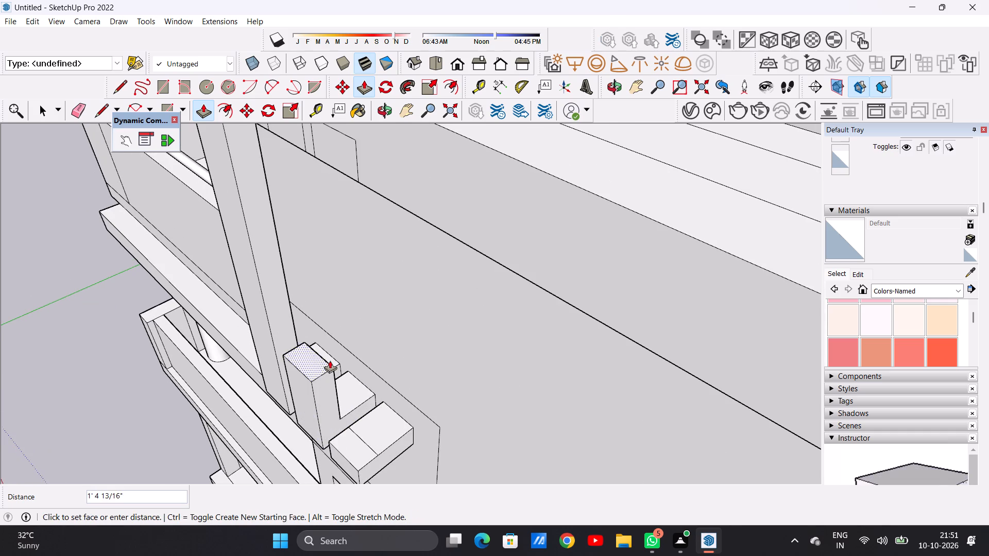
{"action": "scroll", "coordinate": [330, 364], "scroll_direction": "down", "scroll_amount": 12}
{"action": "scroll", "coordinate": [316, 293], "scroll_direction": "up", "scroll_amount": 13}
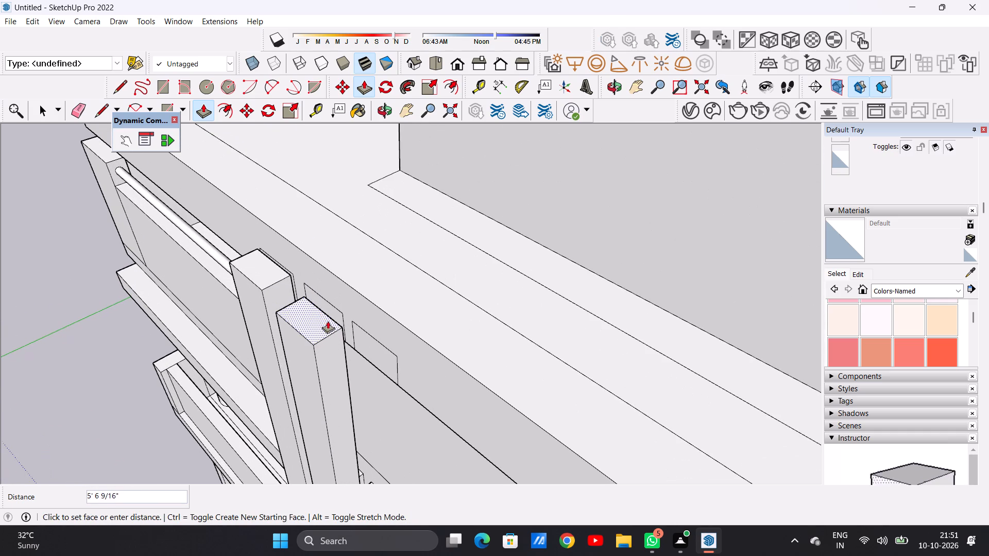
{"action": "left_click", "coordinate": [339, 310]}
Push/Pull the front part of the far block's top face up about 5' 9 1/8", level with the other two bars.
{"action": "scroll", "coordinate": [278, 310], "scroll_direction": "down", "scroll_amount": 12}
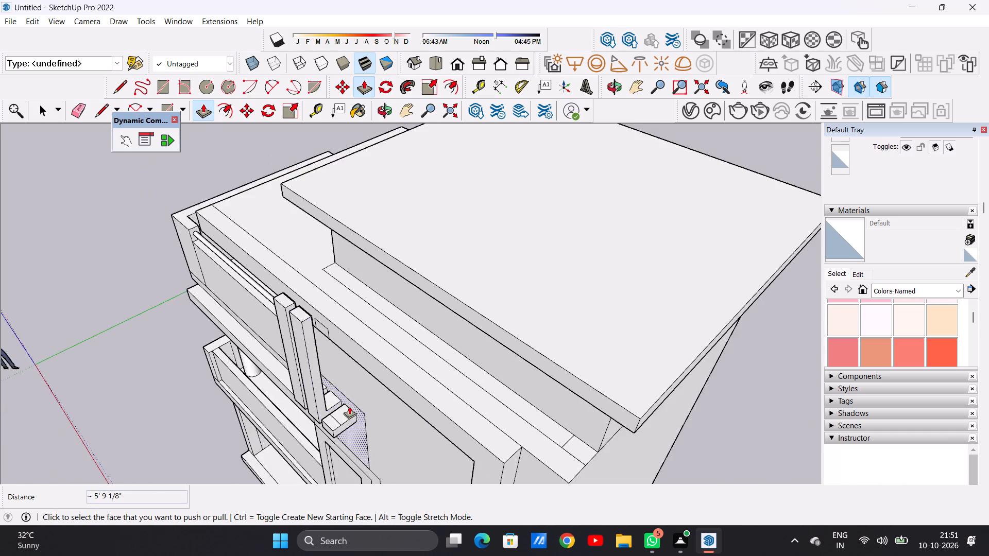
{"action": "scroll", "coordinate": [343, 411], "scroll_direction": "up", "scroll_amount": 6}
{"action": "scroll", "coordinate": [331, 429], "scroll_direction": "down", "scroll_amount": 1}
{"action": "scroll", "coordinate": [331, 429], "scroll_direction": "up", "scroll_amount": 5}
{"action": "left_click", "coordinate": [330, 421]}
{"action": "scroll", "coordinate": [312, 389], "scroll_direction": "down", "scroll_amount": 9}
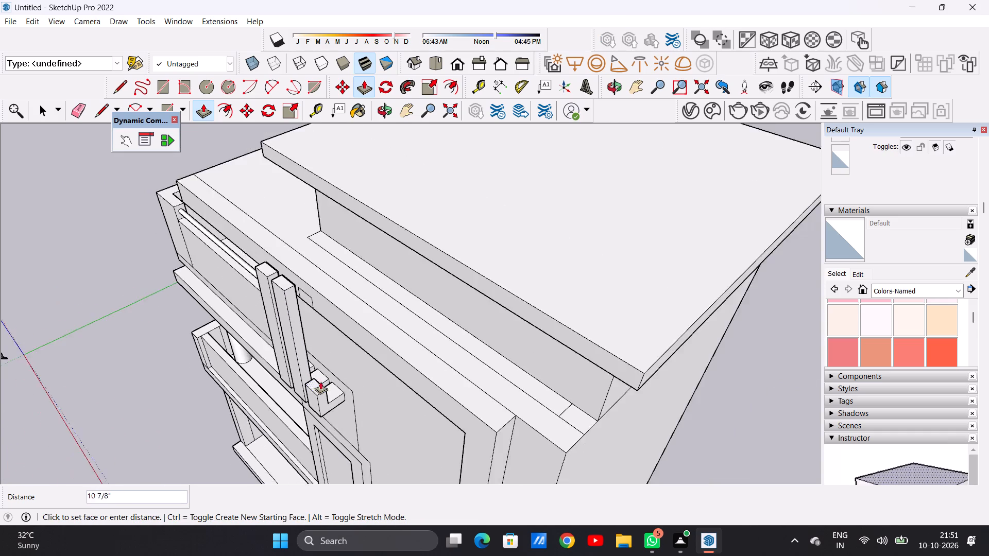
{"action": "scroll", "coordinate": [320, 381], "scroll_direction": "down", "scroll_amount": 5}
{"action": "scroll", "coordinate": [320, 318], "scroll_direction": "up", "scroll_amount": 14}
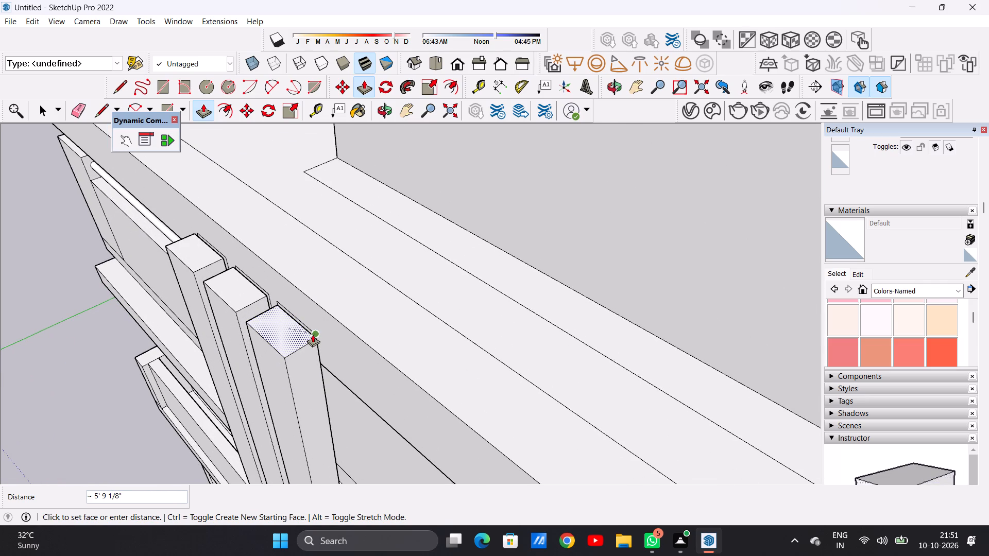
{"action": "left_click", "coordinate": [313, 334]}
{"action": "key", "text": "space"}
Examine the whole building from the front, both sides and the terrace end, including the three vertical bars and overhanging slab.
{"action": "scroll", "coordinate": [330, 377], "scroll_direction": "down", "scroll_amount": 20}
{"action": "scroll", "coordinate": [330, 377], "scroll_direction": "down", "scroll_amount": 3}
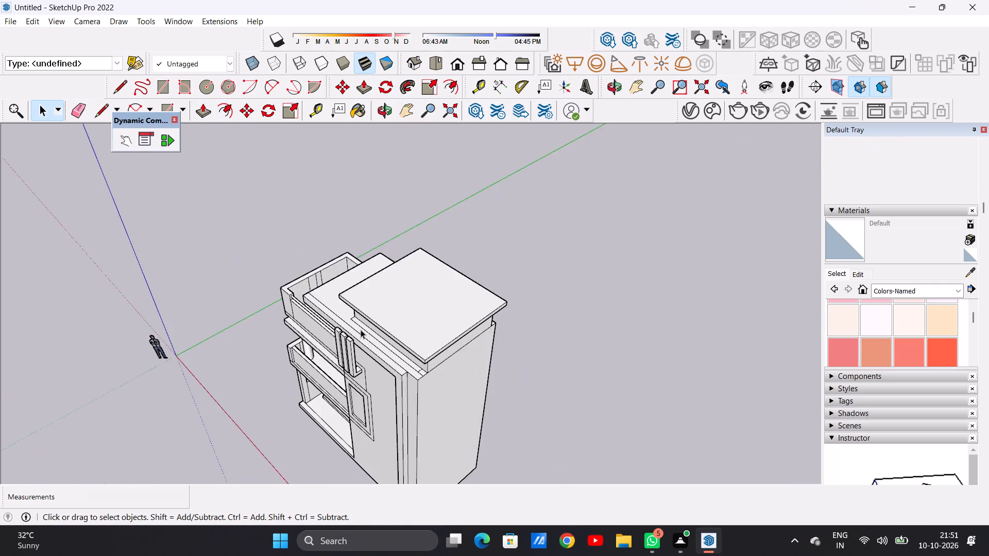
{"action": "scroll", "coordinate": [361, 329], "scroll_direction": "down", "scroll_amount": 4}
{"action": "middle_click_drag", "start_coordinate": [338, 363], "coordinate": [506, 223]}
{"action": "scroll", "coordinate": [426, 289], "scroll_direction": "up", "scroll_amount": 3}
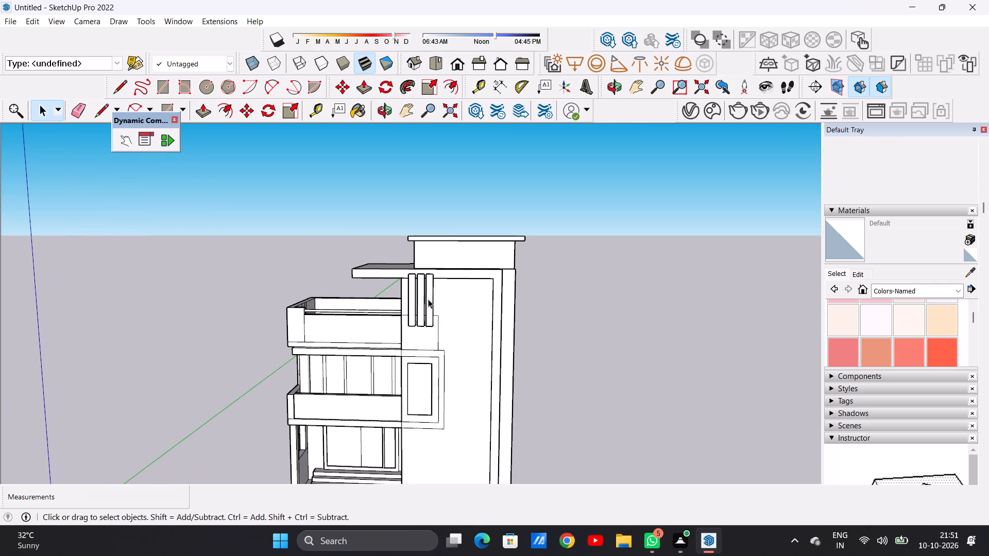
{"action": "scroll", "coordinate": [428, 299], "scroll_direction": "down", "scroll_amount": 4}
{"action": "middle_click_drag", "start_coordinate": [444, 310], "coordinate": [321, 310]}
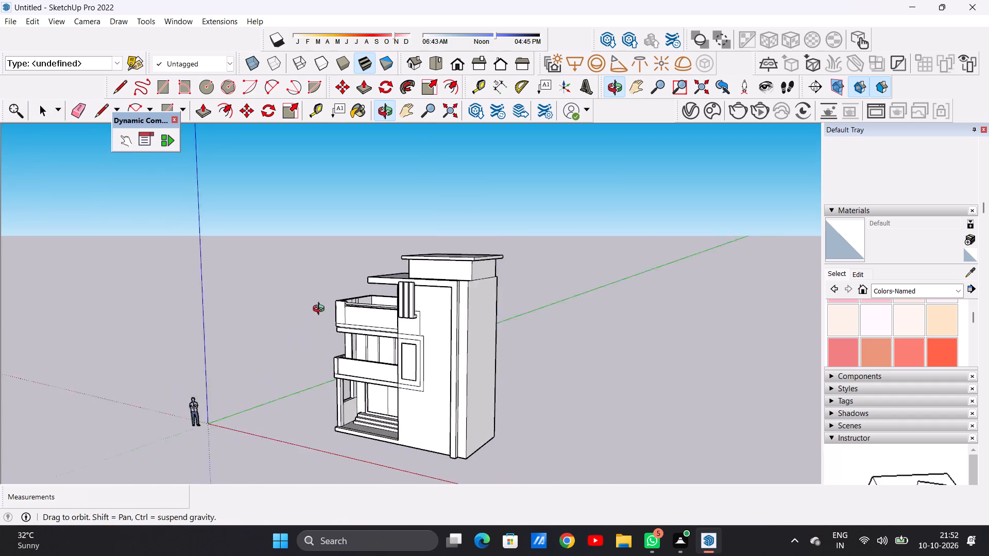
{"action": "middle_click_drag", "start_coordinate": [321, 310], "coordinate": [580, 314]}
{"action": "middle_click_drag", "start_coordinate": [315, 371], "coordinate": [450, 384]}
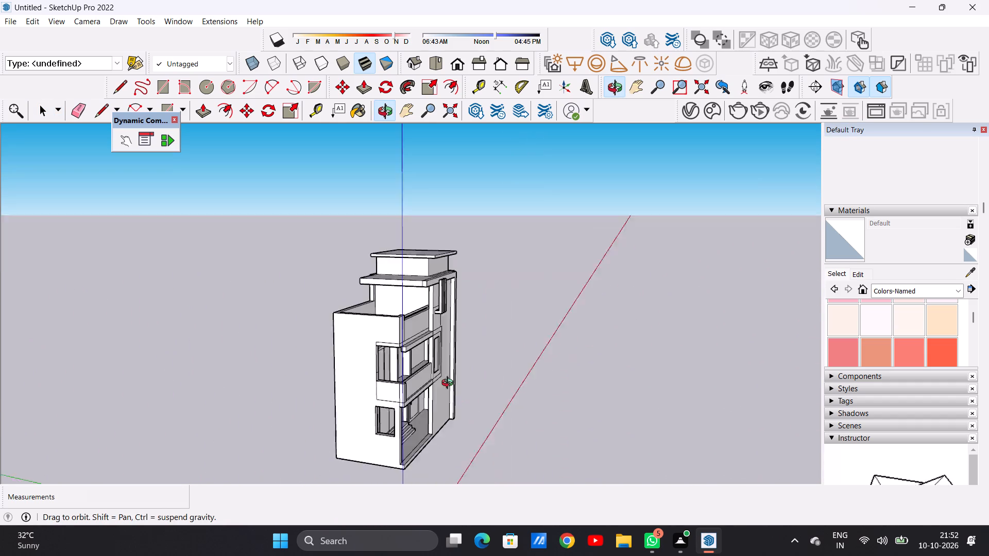
{"action": "middle_click_drag", "start_coordinate": [450, 384], "coordinate": [411, 406]}
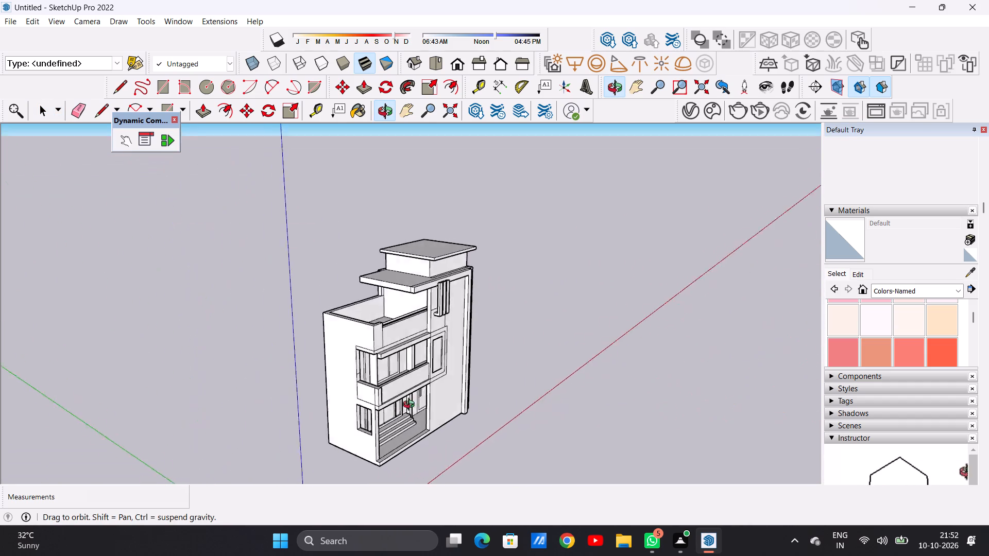
{"action": "middle_click_drag", "start_coordinate": [411, 406], "coordinate": [259, 350]}
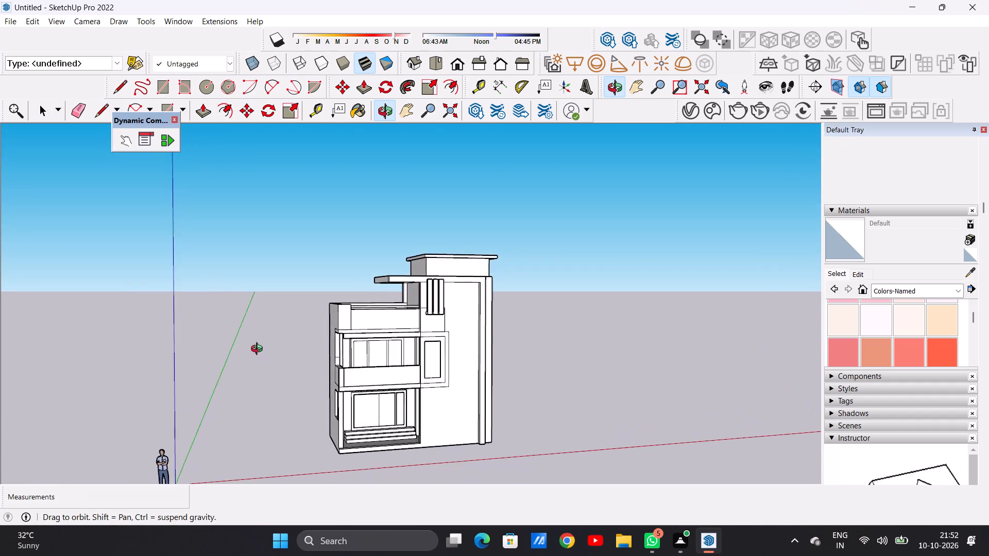
{"action": "middle_click_drag", "start_coordinate": [259, 350], "coordinate": [547, 378]}
{"action": "scroll", "coordinate": [397, 310], "scroll_direction": "up", "scroll_amount": 6}
{"action": "middle_click_drag", "start_coordinate": [398, 306], "coordinate": [398, 343]}
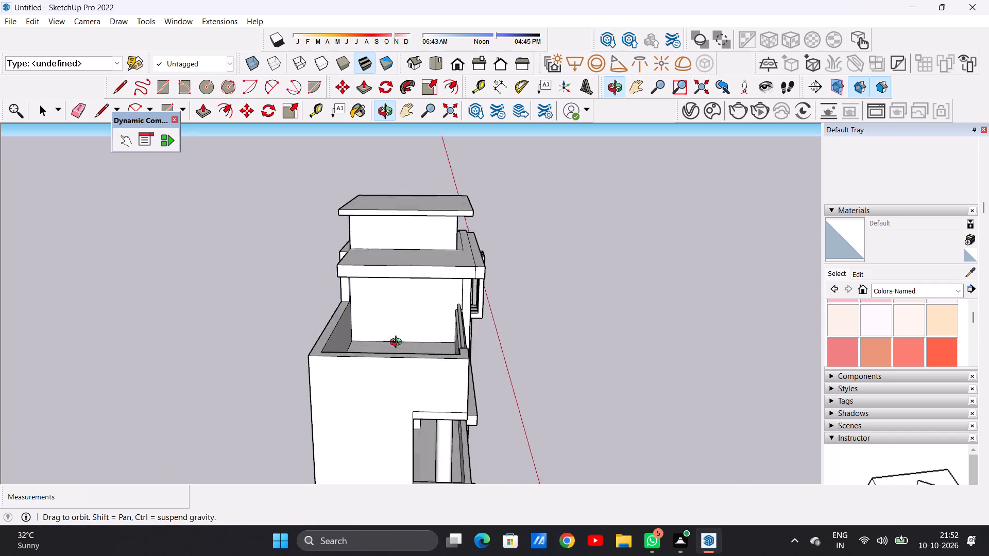
{"action": "middle_click_drag", "start_coordinate": [398, 343], "coordinate": [394, 325]}
{"action": "scroll", "coordinate": [395, 321], "scroll_direction": "up", "scroll_amount": 4}
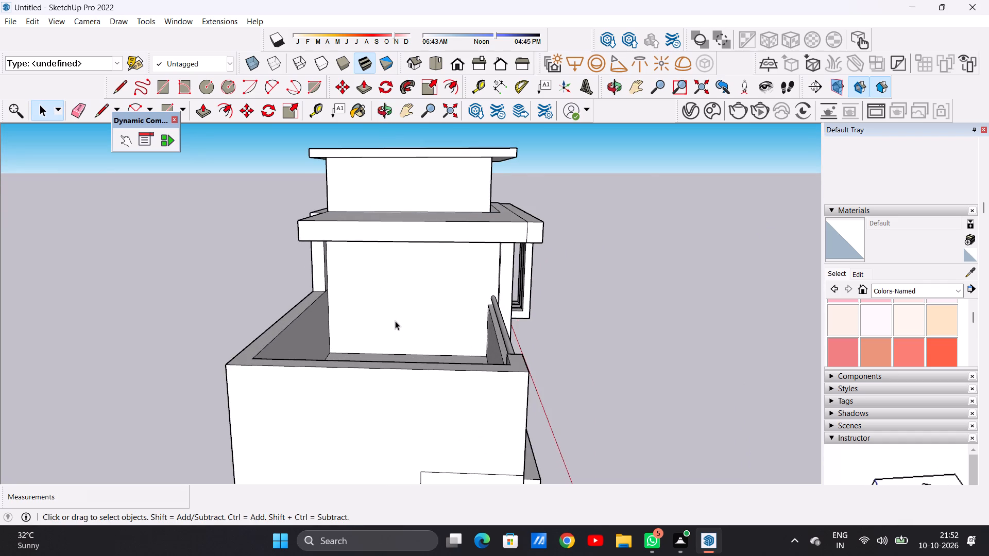
{"action": "scroll", "coordinate": [395, 322], "scroll_direction": "down", "scroll_amount": 11}
{"action": "middle_click_drag", "start_coordinate": [474, 331], "coordinate": [270, 287]}
{"action": "middle_click_drag", "start_coordinate": [406, 317], "coordinate": [355, 315]}
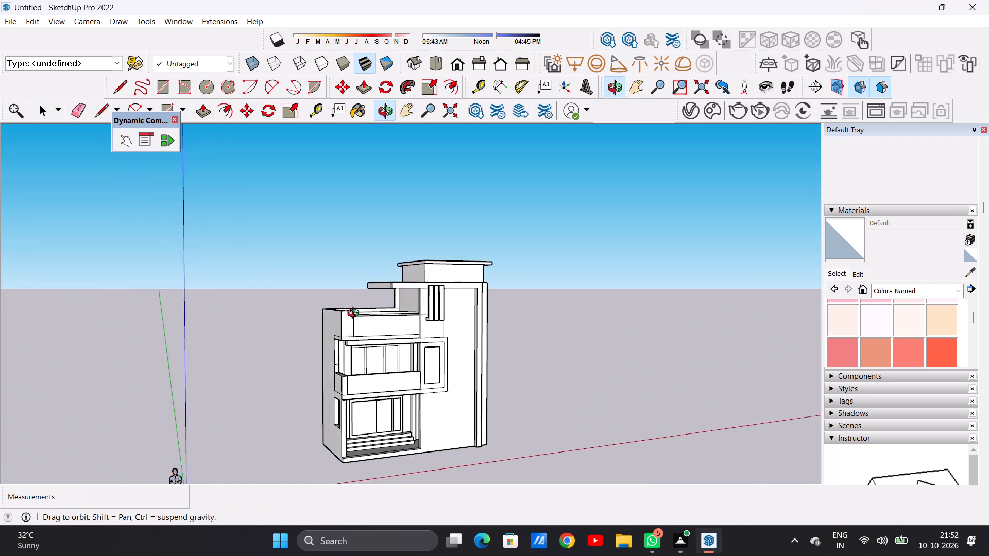
{"action": "middle_click_drag", "start_coordinate": [355, 315], "coordinate": [266, 315]}
{"action": "scroll", "coordinate": [389, 379], "scroll_direction": "down", "scroll_amount": 3}
{"action": "middle_click_drag", "start_coordinate": [451, 395], "coordinate": [323, 400]}
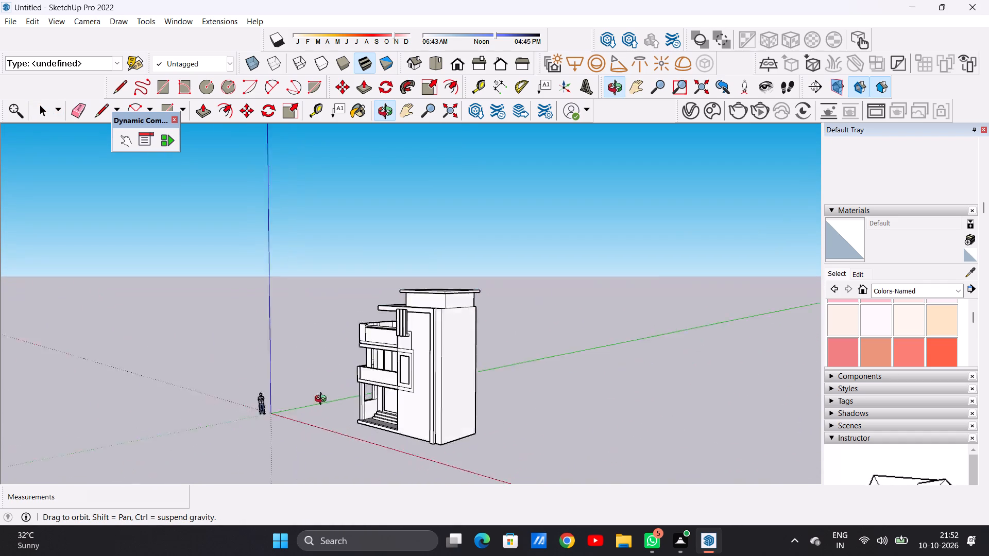
{"action": "middle_click_drag", "start_coordinate": [323, 400], "coordinate": [429, 392]}
{"action": "scroll", "coordinate": [417, 431], "scroll_direction": "up", "scroll_amount": 5}
{"action": "scroll", "coordinate": [417, 431], "scroll_direction": "down", "scroll_amount": 1}
{"action": "scroll", "coordinate": [417, 431], "scroll_direction": "up", "scroll_amount": 1}
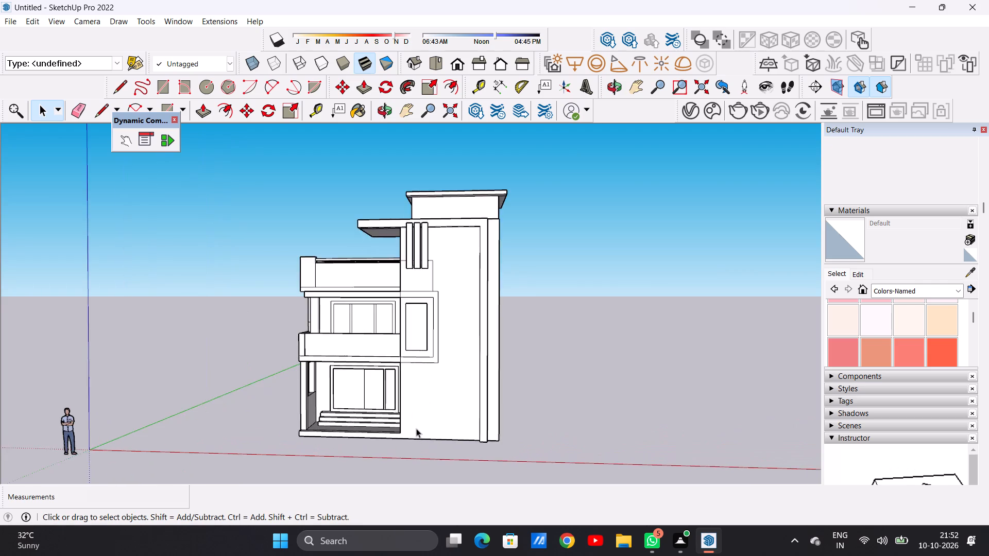
Examine the front facade from above, including the ground-floor entrance steps and the base of the wall.
{"action": "scroll", "coordinate": [405, 406], "scroll_direction": "down", "scroll_amount": 8}
{"action": "middle_click_drag", "start_coordinate": [411, 374], "coordinate": [417, 476]}
{"action": "scroll", "coordinate": [440, 395], "scroll_direction": "up", "scroll_amount": 1}
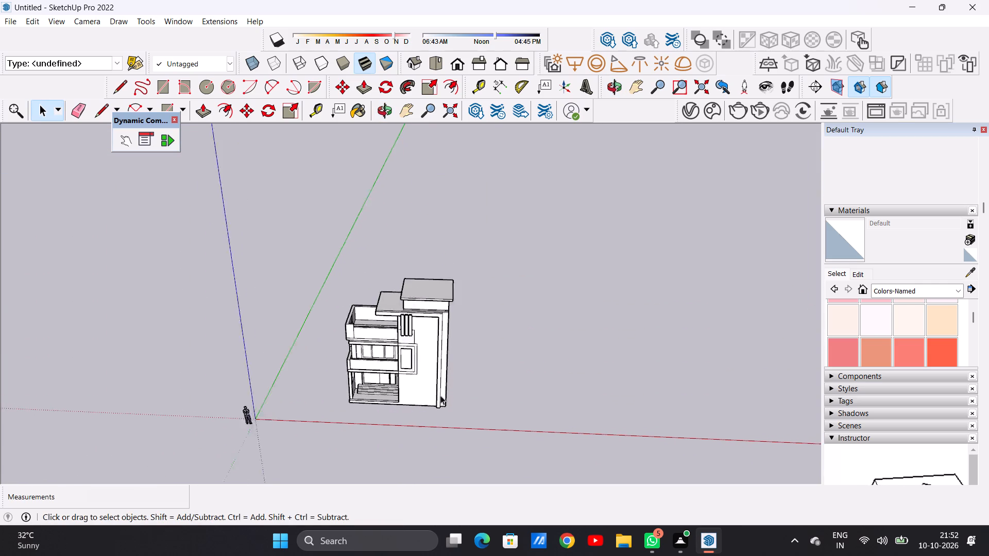
{"action": "scroll", "coordinate": [440, 395], "scroll_direction": "up", "scroll_amount": 13}
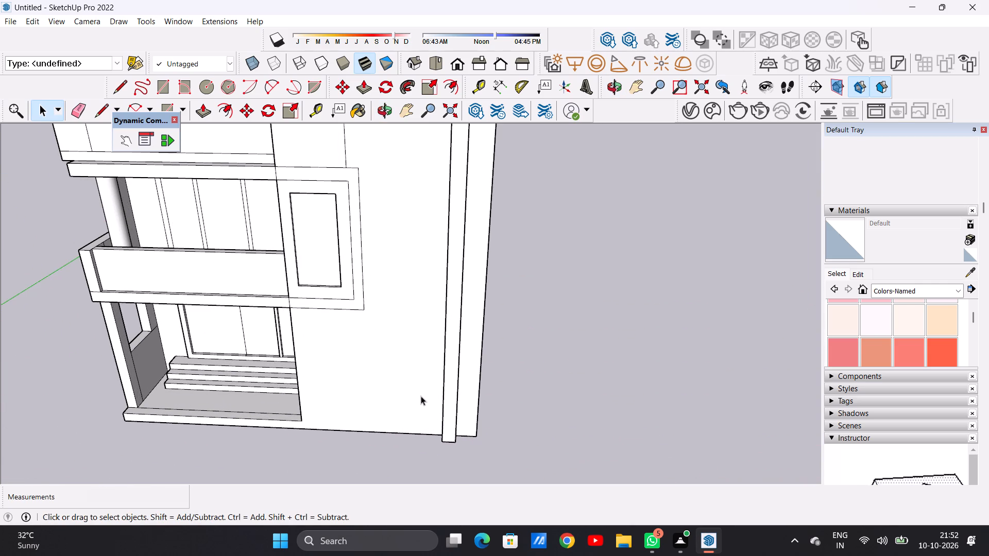
{"action": "scroll", "coordinate": [421, 396], "scroll_direction": "down", "scroll_amount": 6}
{"action": "middle_click_drag", "start_coordinate": [331, 411], "coordinate": [419, 430]}
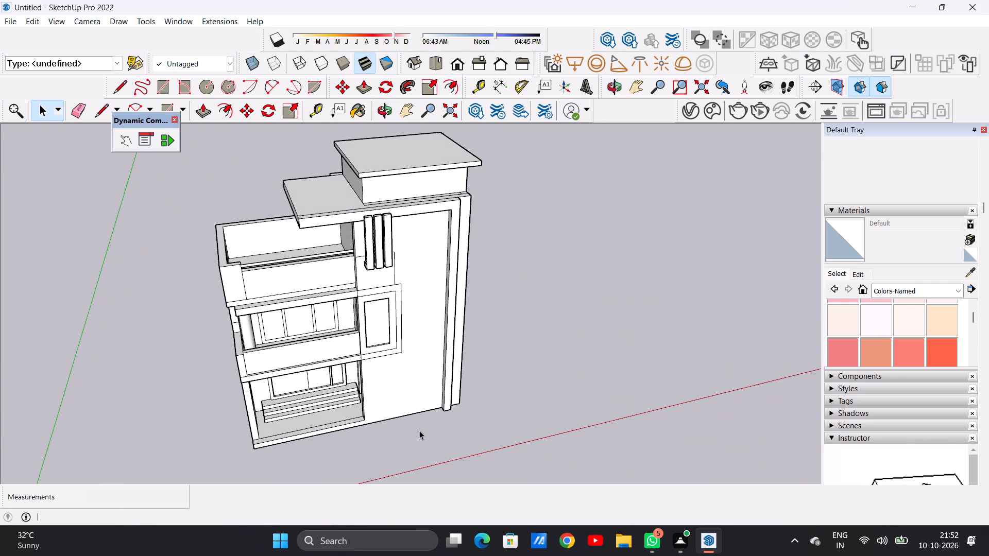
{"action": "scroll", "coordinate": [380, 424], "scroll_direction": "down", "scroll_amount": 2}
{"action": "scroll", "coordinate": [352, 426], "scroll_direction": "up", "scroll_amount": 7}
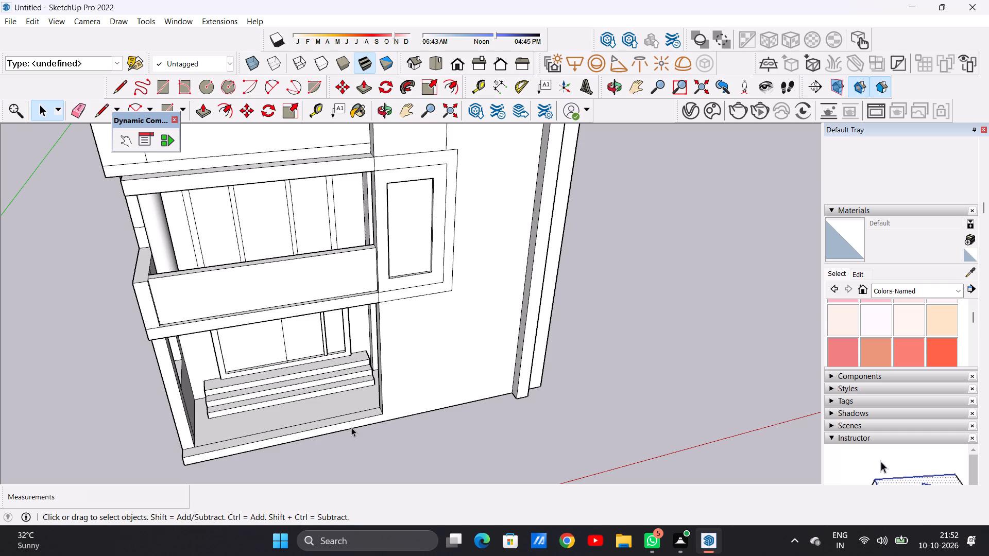
{"action": "scroll", "coordinate": [322, 428], "scroll_direction": "down", "scroll_amount": 8}
{"action": "middle_click_drag", "start_coordinate": [347, 434], "coordinate": [277, 421]}
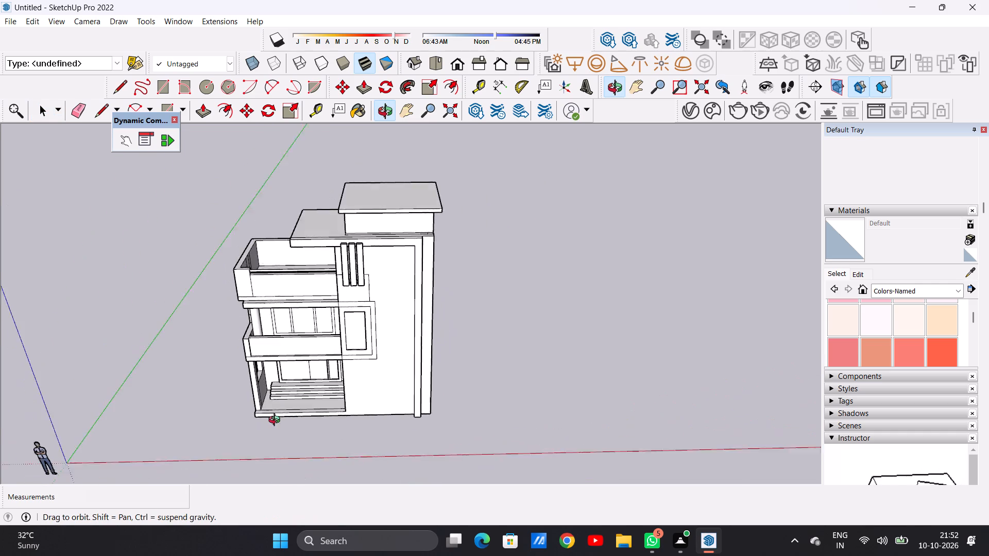
Draw a line about 9 3/4" long across the top of the ground-floor porch's front ledge, near its outer corner.
{"action": "middle_click_drag", "start_coordinate": [277, 421], "coordinate": [280, 454]}
{"action": "scroll", "coordinate": [261, 404], "scroll_direction": "up", "scroll_amount": 11}
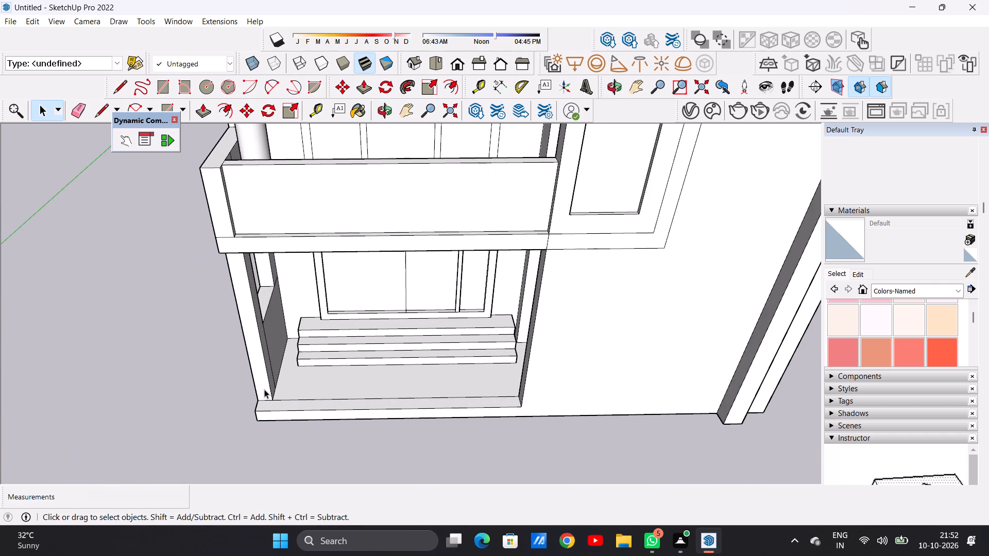
{"action": "middle_click_drag", "start_coordinate": [334, 400], "coordinate": [327, 433]}
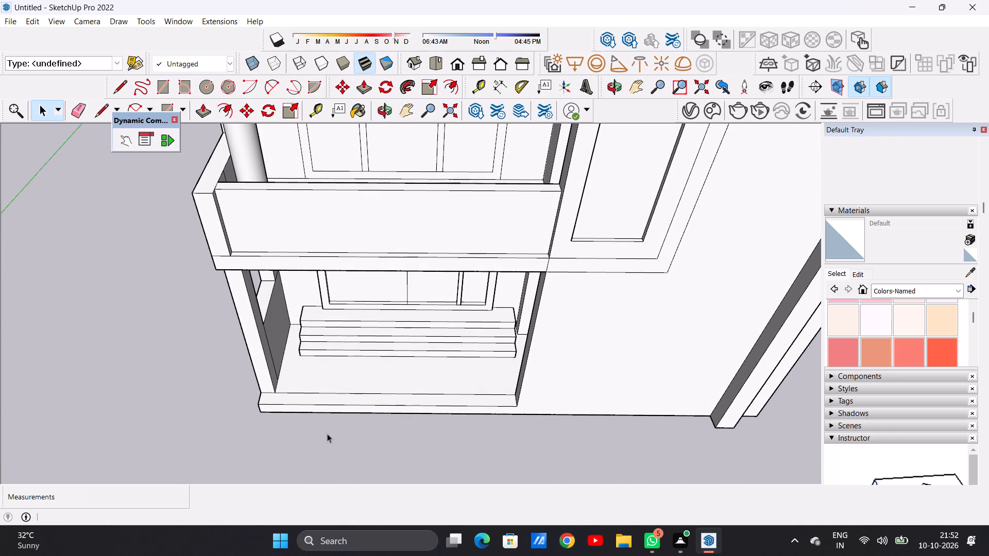
{"action": "key", "text": "l"}
{"action": "scroll", "coordinate": [312, 394], "scroll_direction": "up", "scroll_amount": 6}
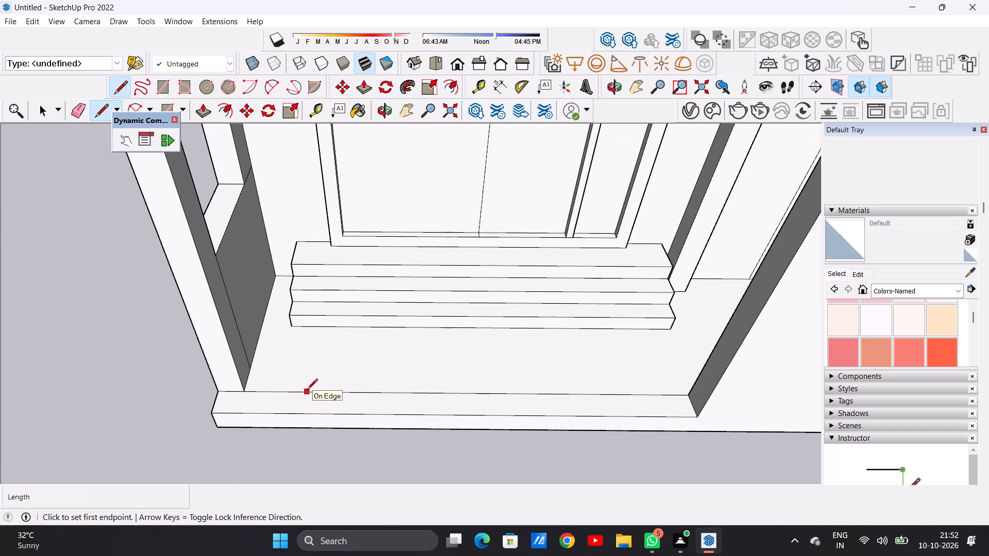
{"action": "left_click", "coordinate": [307, 390]}
{"action": "left_click", "coordinate": [301, 417]}
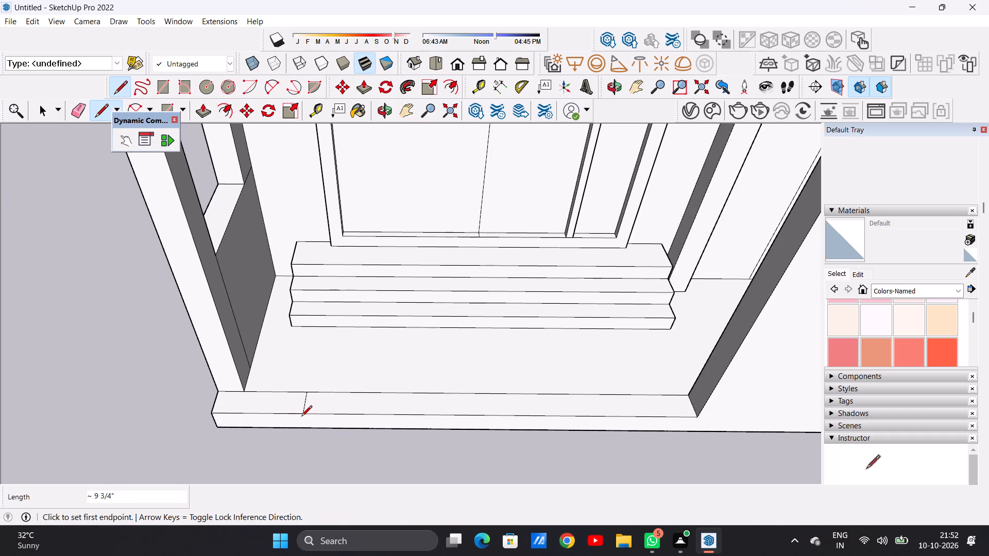
{"action": "key", "text": "space"}
Push/Pull the outer end section of the porch ledge up about 4' 3 1/4" to form a low pier.
{"action": "type", "text": "P"}
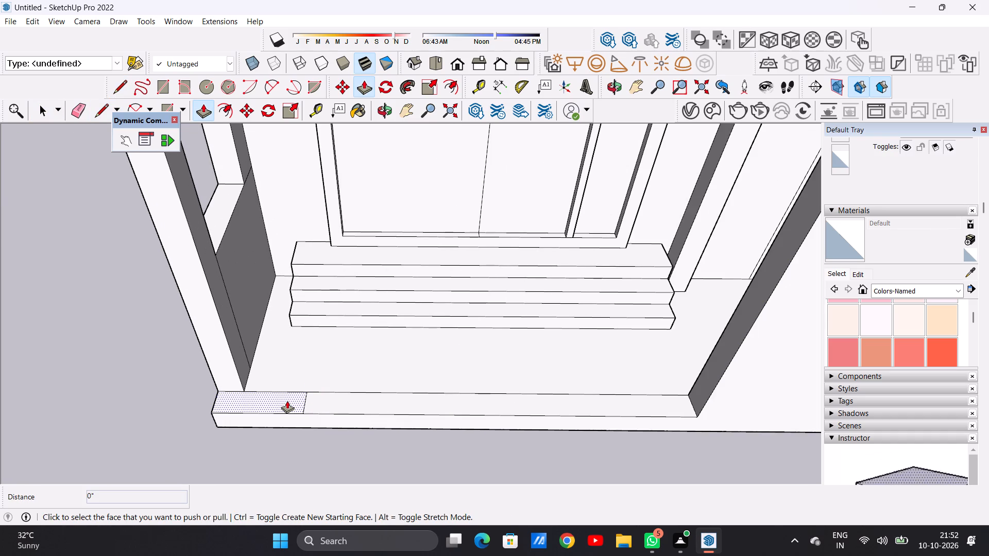
{"action": "left_click", "coordinate": [287, 401]}
{"action": "scroll", "coordinate": [289, 329], "scroll_direction": "down", "scroll_amount": 2}
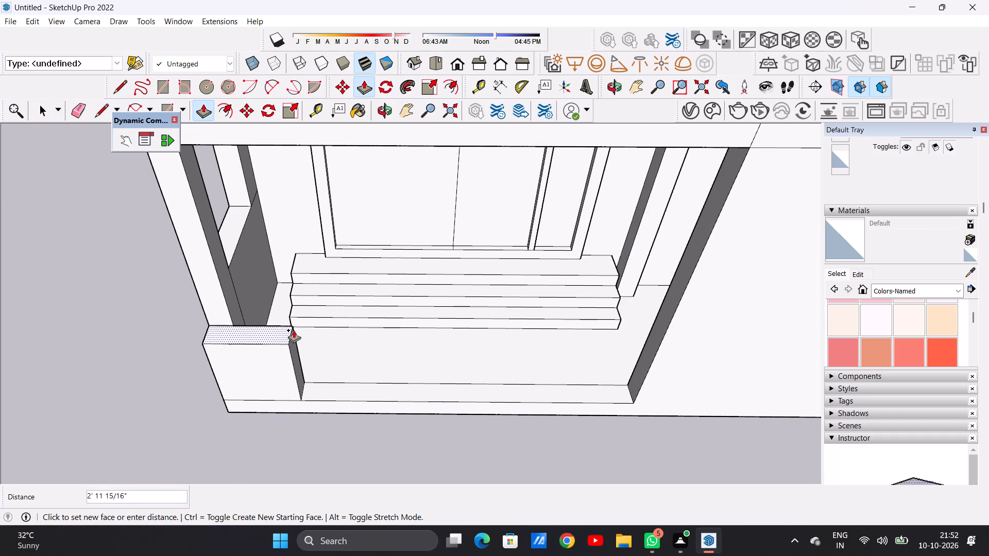
{"action": "scroll", "coordinate": [298, 341], "scroll_direction": "down", "scroll_amount": 1}
{"action": "middle_click_drag", "start_coordinate": [298, 341], "coordinate": [302, 292]}
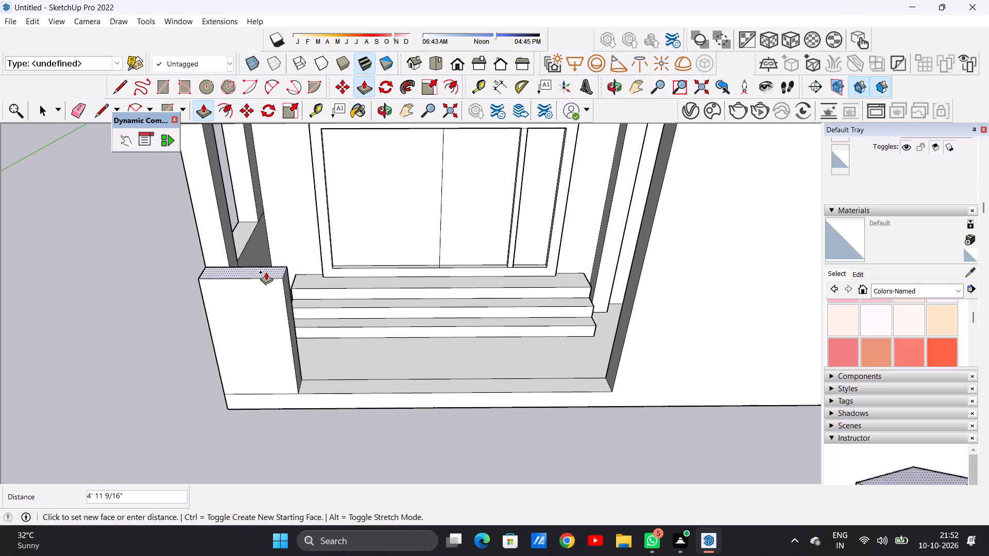
{"action": "left_click", "coordinate": [271, 289]}
{"action": "key", "text": "space"}
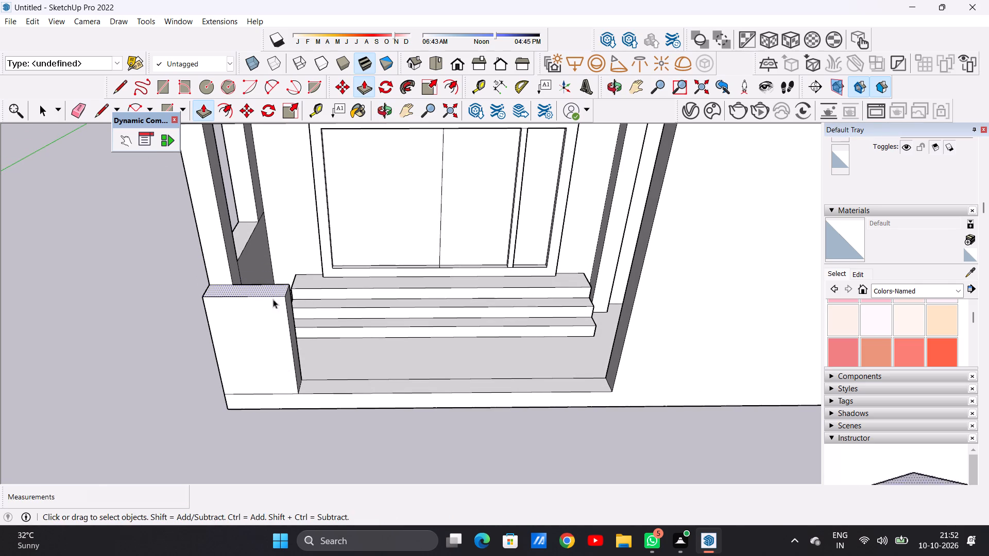
Draw a line about 9 3/4" long across the porch ledge near its end beside the large plain wall.
{"action": "middle_click_drag", "start_coordinate": [294, 341], "coordinate": [289, 280]}
{"action": "scroll", "coordinate": [286, 352], "scroll_direction": "down", "scroll_amount": 8}
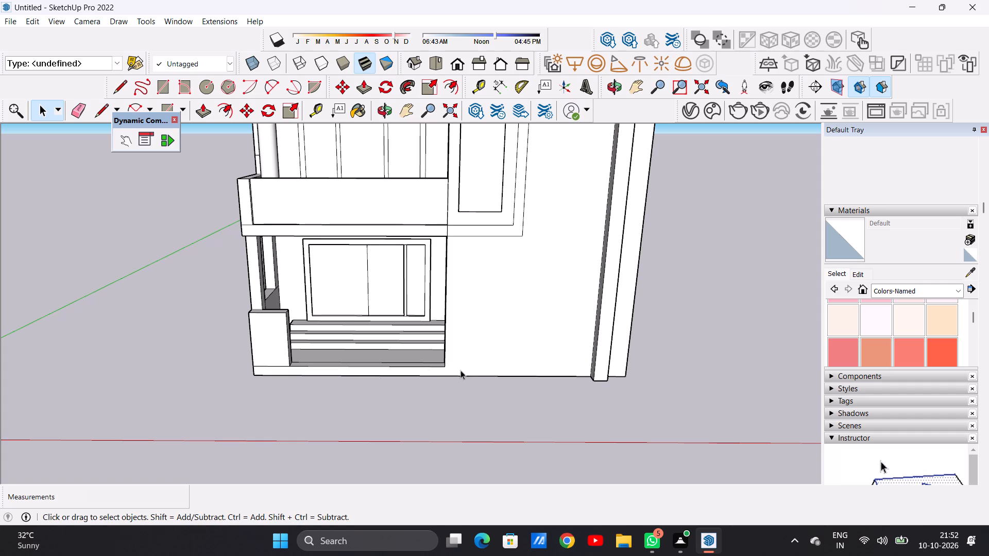
{"action": "middle_click_drag", "start_coordinate": [476, 371], "coordinate": [454, 436]}
{"action": "scroll", "coordinate": [419, 402], "scroll_direction": "up", "scroll_amount": 3}
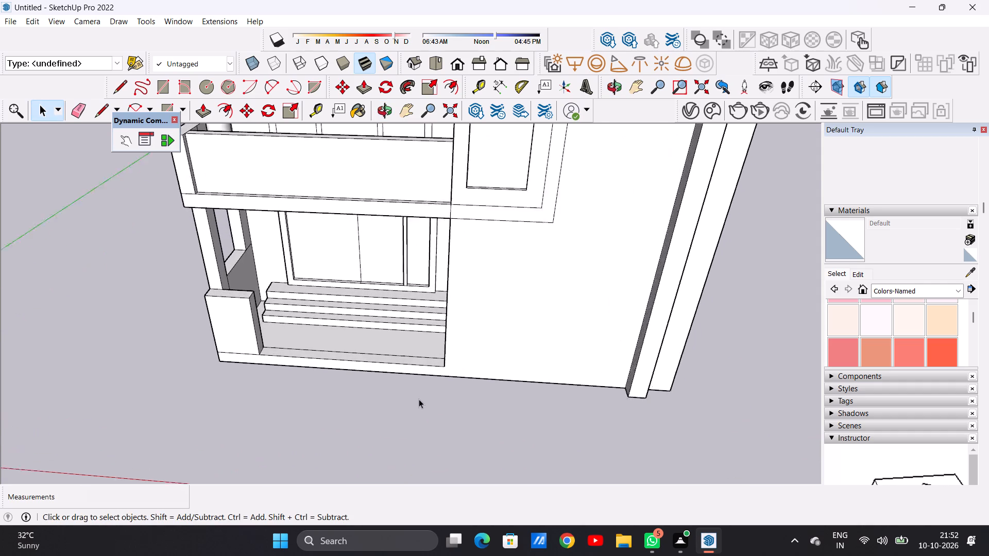
{"action": "scroll", "coordinate": [419, 399], "scroll_direction": "up", "scroll_amount": 3}
{"action": "middle_click_drag", "start_coordinate": [420, 373], "coordinate": [439, 468]}
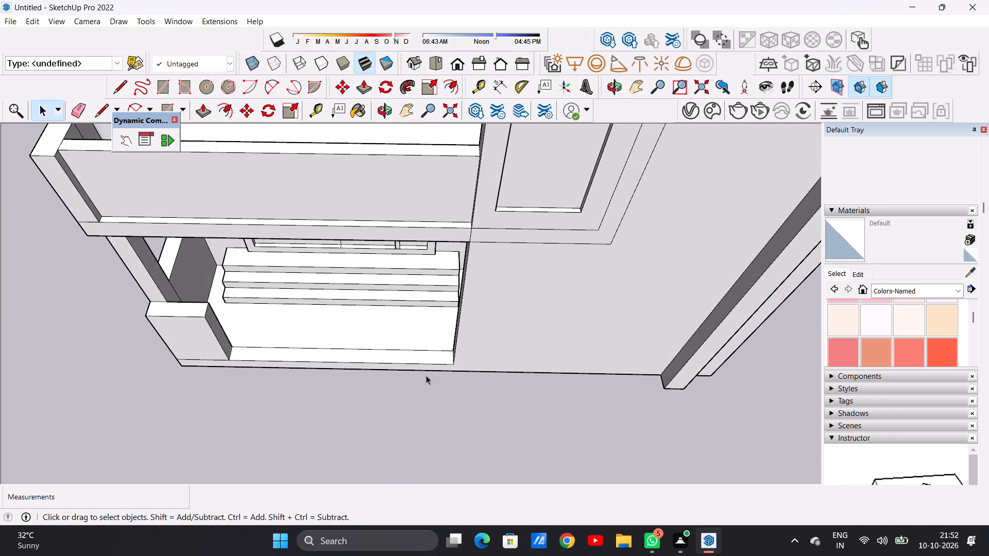
{"action": "scroll", "coordinate": [426, 373], "scroll_direction": "up", "scroll_amount": 6}
{"action": "key", "text": "l"}
{"action": "scroll", "coordinate": [432, 351], "scroll_direction": "up", "scroll_amount": 5}
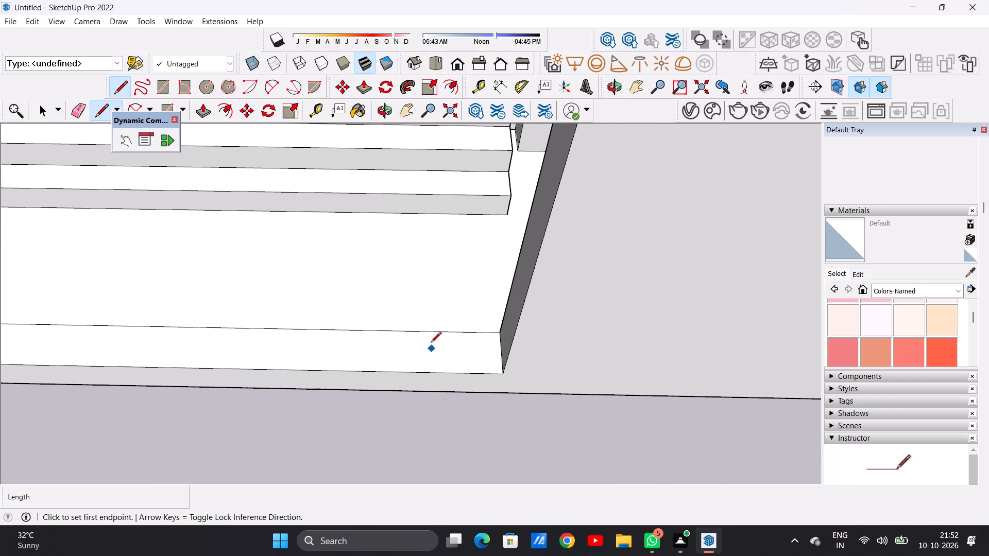
{"action": "left_click", "coordinate": [428, 334]}
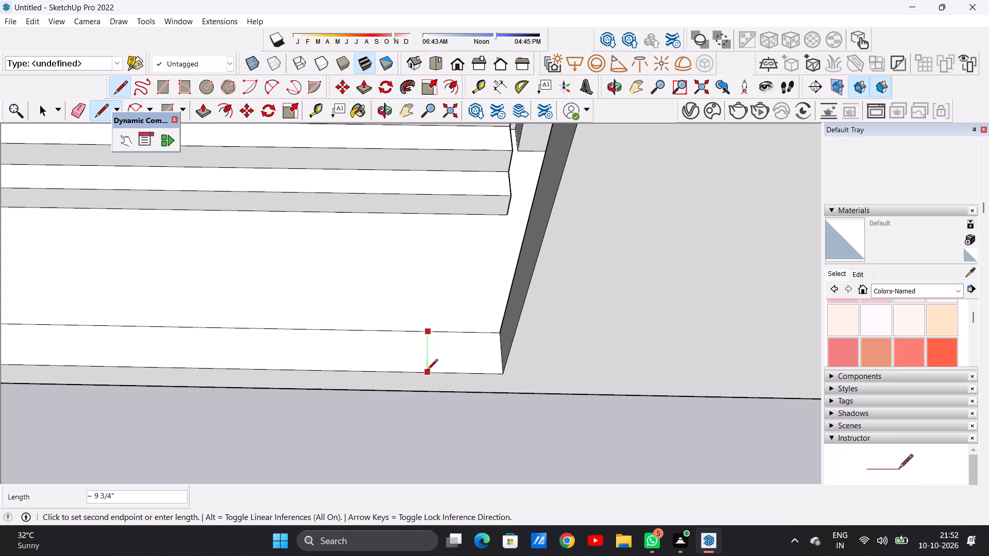
{"action": "left_click", "coordinate": [427, 371]}
Push/Pull the ledge section beside the plain wall up about 4' 3 1/4", level with the outer pier.
{"action": "key", "text": "p"}
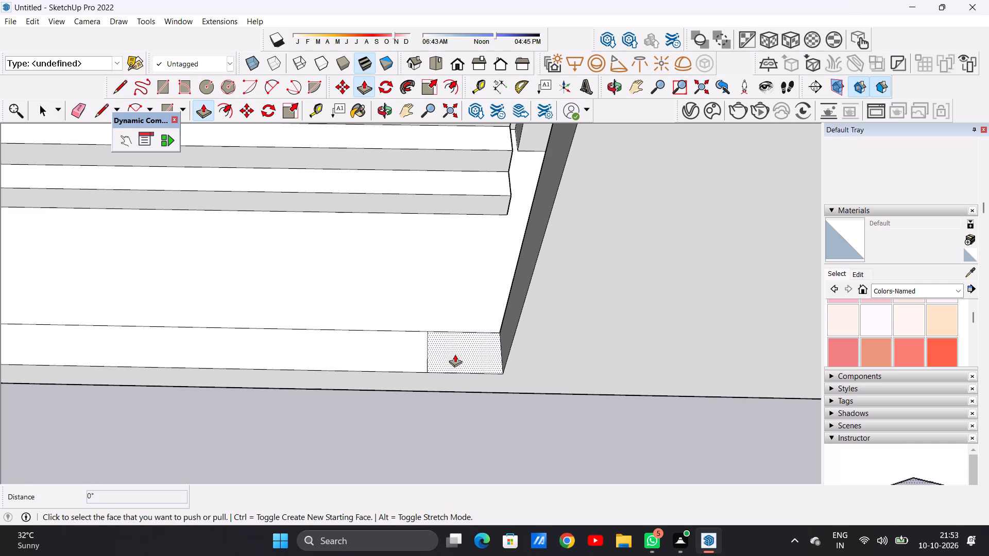
{"action": "left_click", "coordinate": [455, 354]}
{"action": "scroll", "coordinate": [475, 315], "scroll_direction": "down", "scroll_amount": 9}
{"action": "scroll", "coordinate": [473, 328], "scroll_direction": "up", "scroll_amount": 1}
{"action": "scroll", "coordinate": [473, 328], "scroll_direction": "down", "scroll_amount": 1}
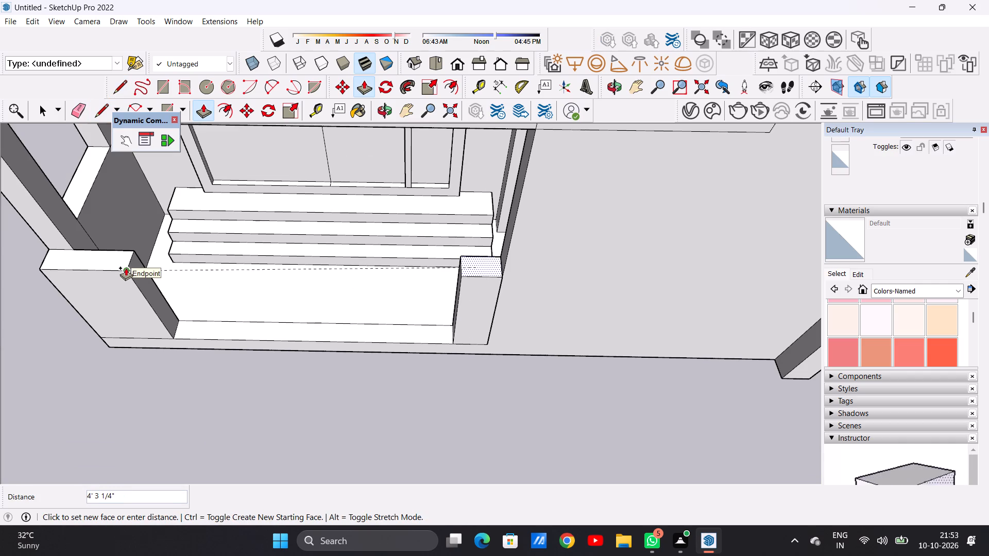
{"action": "left_click", "coordinate": [126, 268]}
{"action": "key", "text": "space"}
Push/Pull the top of the pier beside the plain wall up about 2" to form a thin cap.
{"action": "middle_click_drag", "start_coordinate": [232, 386], "coordinate": [238, 343]}
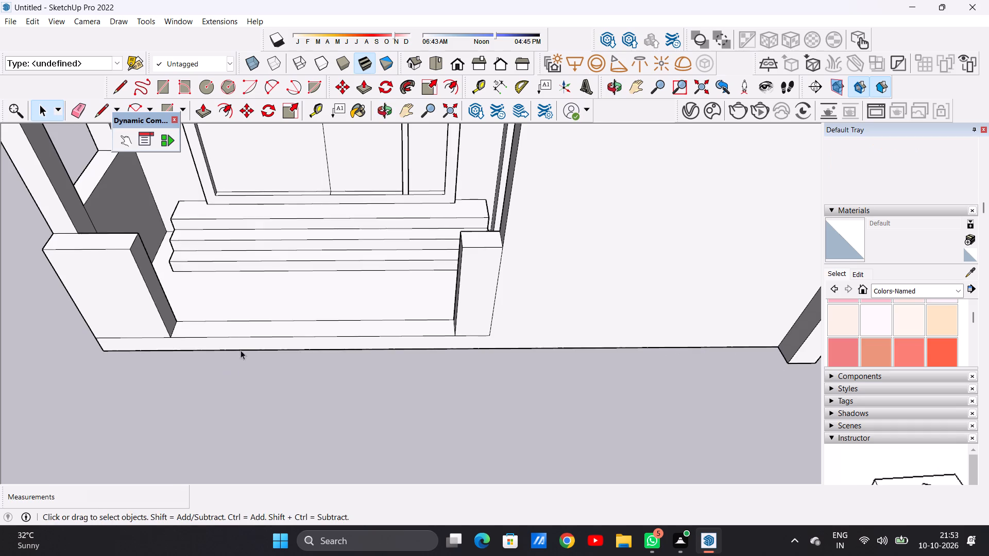
{"action": "scroll", "coordinate": [245, 374], "scroll_direction": "down", "scroll_amount": 9}
{"action": "middle_click_drag", "start_coordinate": [317, 384], "coordinate": [337, 252]}
{"action": "scroll", "coordinate": [378, 315], "scroll_direction": "up", "scroll_amount": 9}
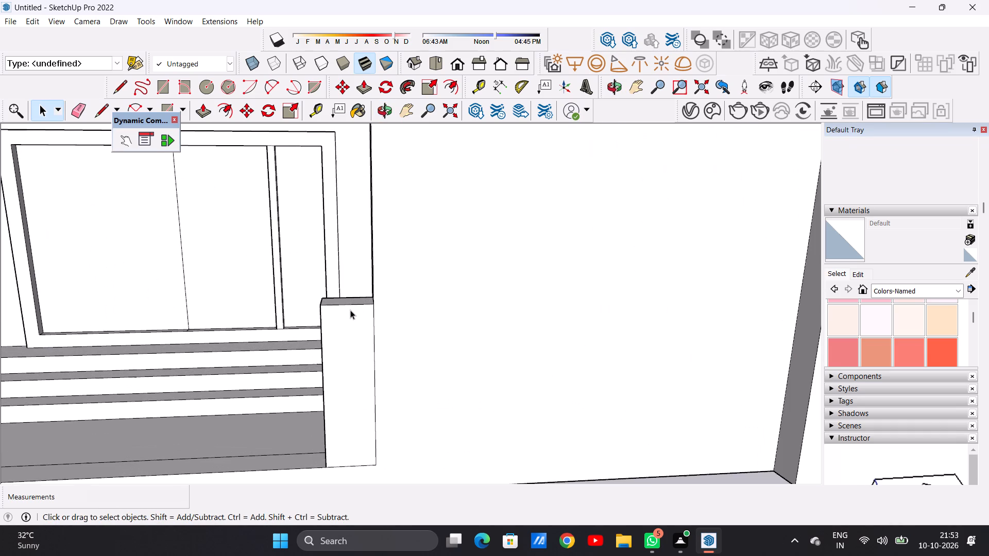
{"action": "scroll", "coordinate": [350, 310], "scroll_direction": "up", "scroll_amount": 1}
{"action": "key", "text": "p"}
{"action": "scroll", "coordinate": [352, 294], "scroll_direction": "up", "scroll_amount": 4}
{"action": "middle_click_drag", "start_coordinate": [352, 294], "coordinate": [355, 343]}
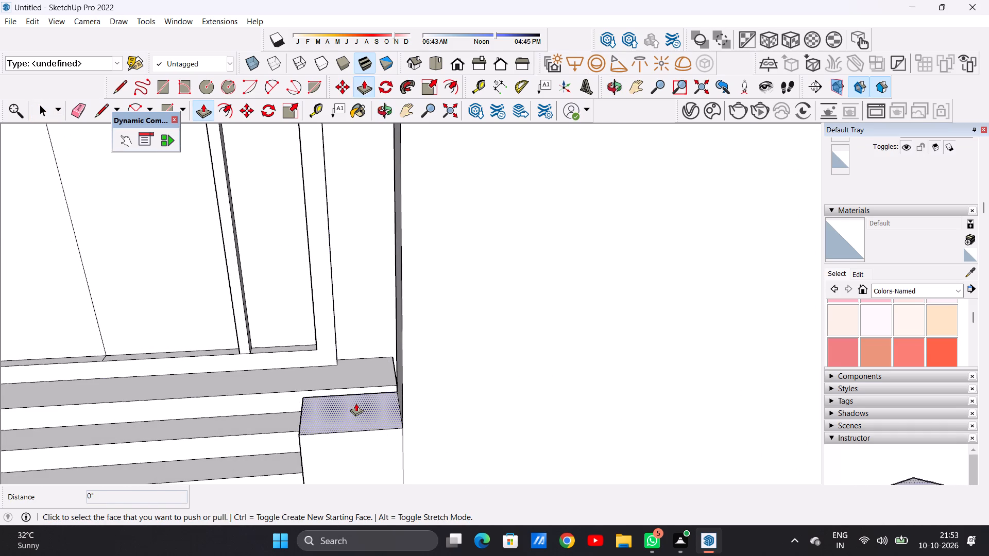
{"action": "left_click", "coordinate": [356, 405]}
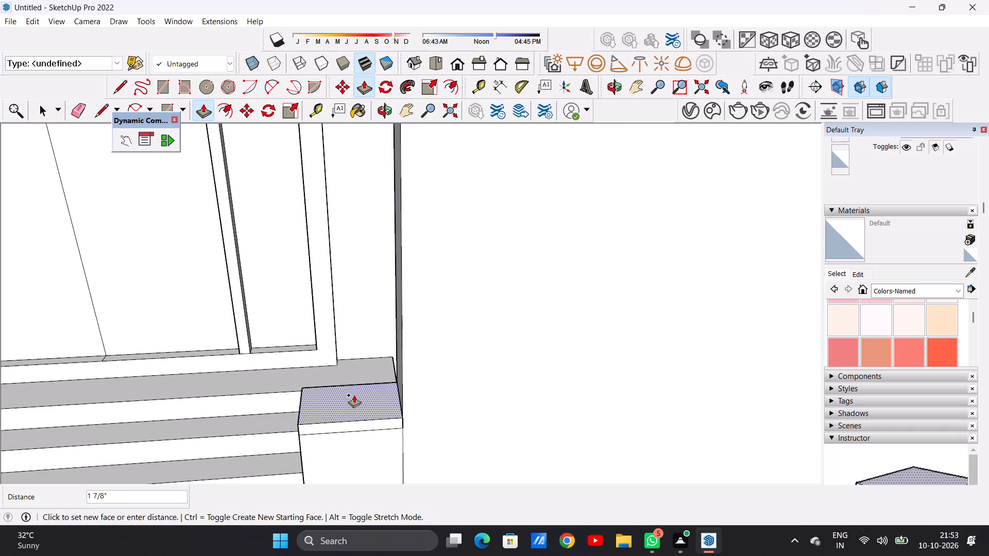
{"action": "left_click", "coordinate": [354, 393]}
Push/Pull the front face of the thin cap outward so it overhangs the pier beside the plain wall.
{"action": "key", "text": "p"}
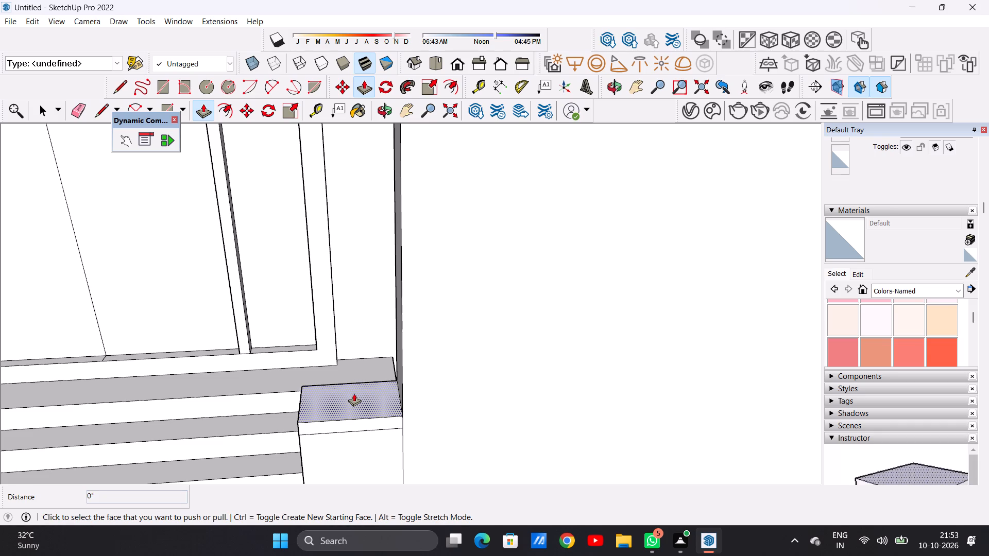
{"action": "middle_click_drag", "start_coordinate": [348, 416], "coordinate": [420, 367]}
{"action": "scroll", "coordinate": [417, 370], "scroll_direction": "up", "scroll_amount": 2}
{"action": "scroll", "coordinate": [417, 370], "scroll_direction": "down", "scroll_amount": 1}
{"action": "scroll", "coordinate": [417, 370], "scroll_direction": "up", "scroll_amount": 1}
{"action": "left_click", "coordinate": [406, 369]}
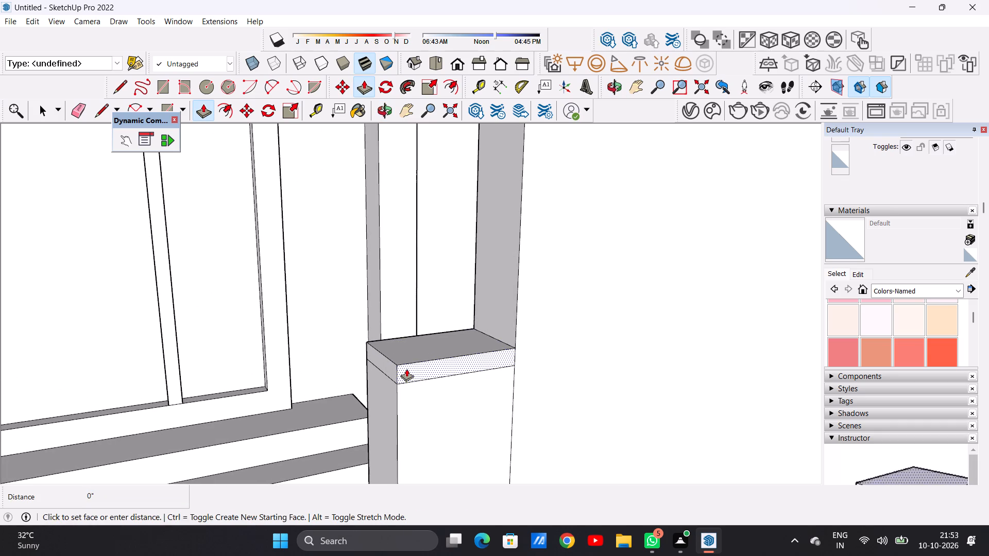
{"action": "left_click", "coordinate": [421, 379]}
{"action": "key", "text": "space"}
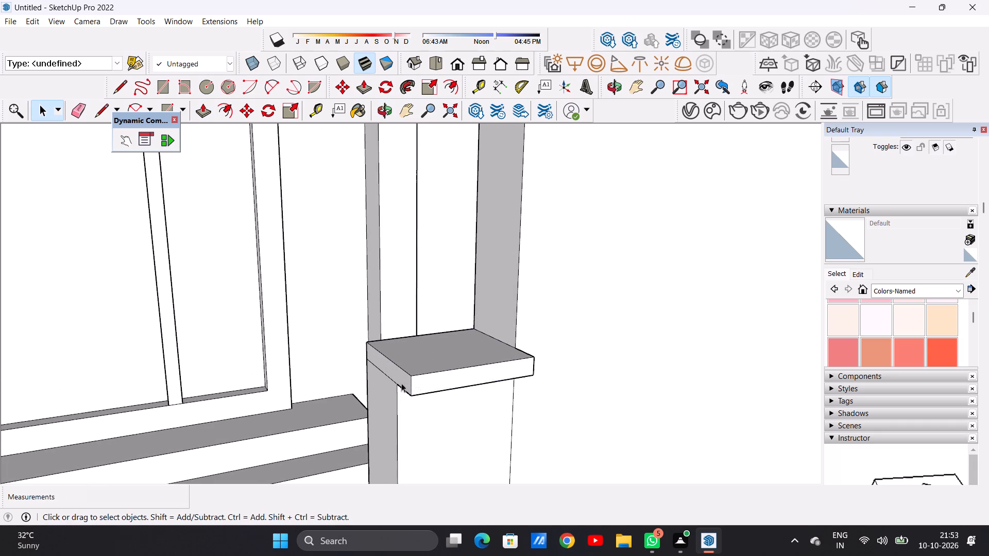
Push/Pull the outer pier's inner side face back 7 1/4" to make the pier narrower.
{"action": "scroll", "coordinate": [363, 370], "scroll_direction": "down", "scroll_amount": 12}
{"action": "middle_click_drag", "start_coordinate": [437, 377], "coordinate": [387, 357]}
{"action": "scroll", "coordinate": [403, 370], "scroll_direction": "down", "scroll_amount": 8}
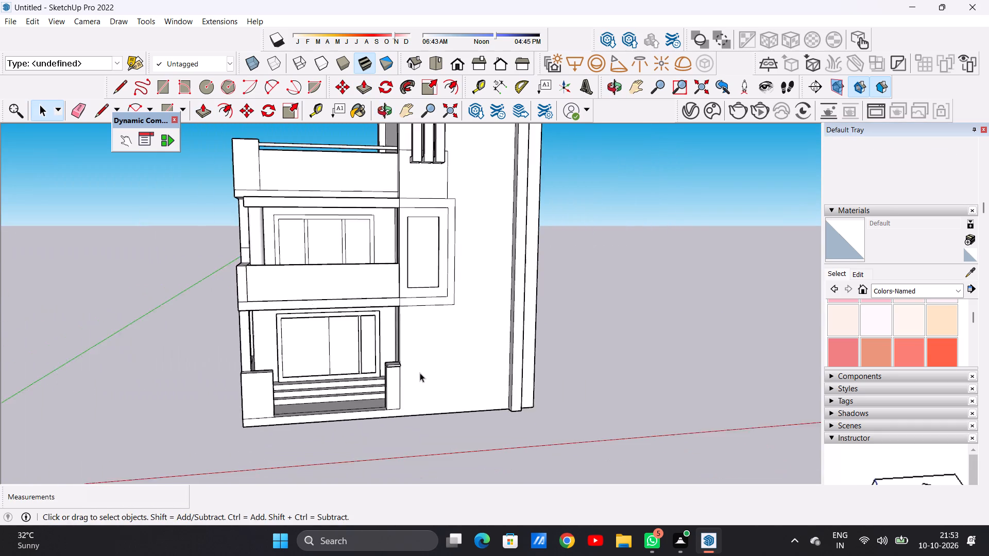
{"action": "scroll", "coordinate": [420, 373], "scroll_direction": "down", "scroll_amount": 3}
{"action": "middle_click_drag", "start_coordinate": [413, 399], "coordinate": [361, 398]}
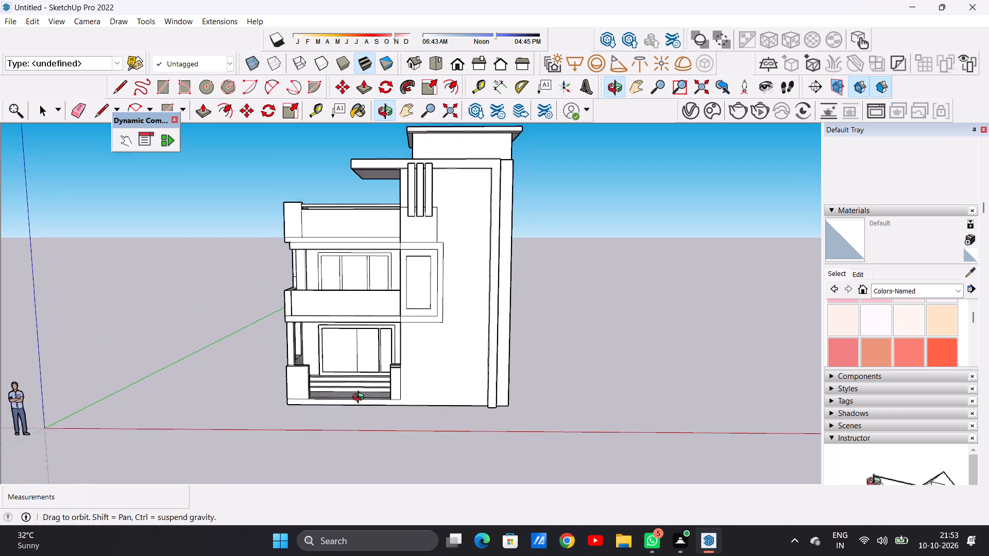
{"action": "middle_click_drag", "start_coordinate": [361, 398], "coordinate": [368, 449]}
{"action": "scroll", "coordinate": [316, 383], "scroll_direction": "up", "scroll_amount": 8}
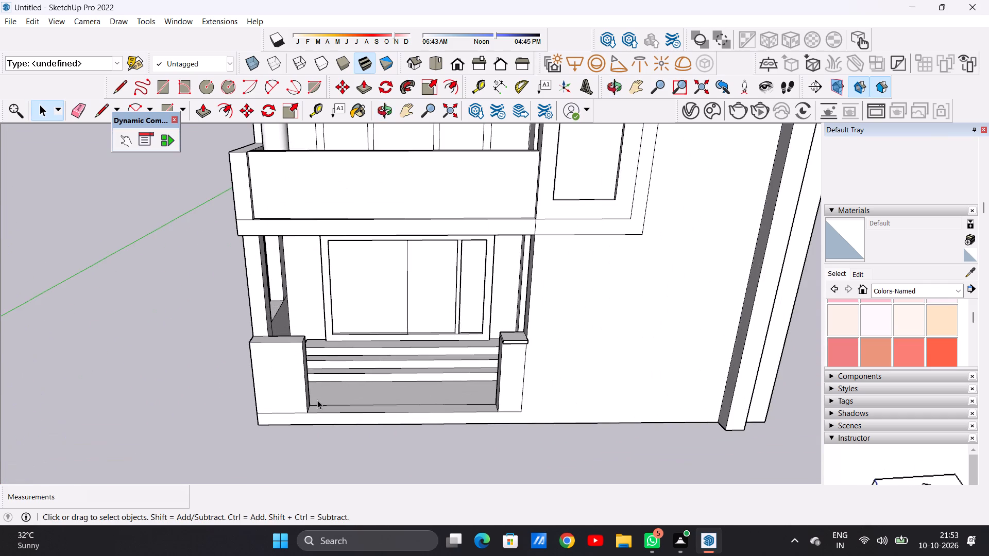
{"action": "middle_click_drag", "start_coordinate": [317, 400], "coordinate": [316, 463]}
{"action": "scroll", "coordinate": [319, 422], "scroll_direction": "up", "scroll_amount": 6}
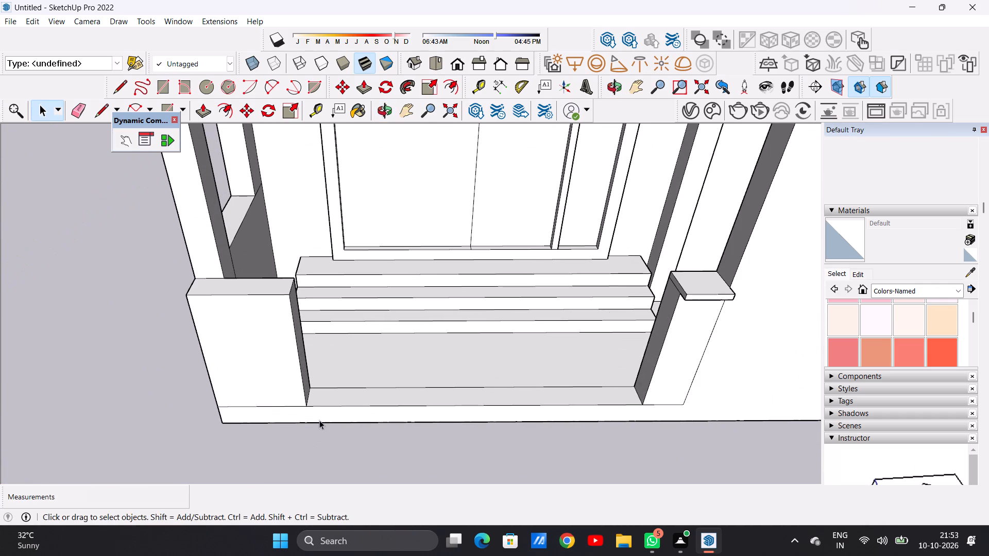
{"action": "key", "text": "p"}
{"action": "middle_click_drag", "start_coordinate": [337, 410], "coordinate": [285, 403]}
{"action": "scroll", "coordinate": [281, 329], "scroll_direction": "up", "scroll_amount": 2}
{"action": "left_click", "coordinate": [286, 329]}
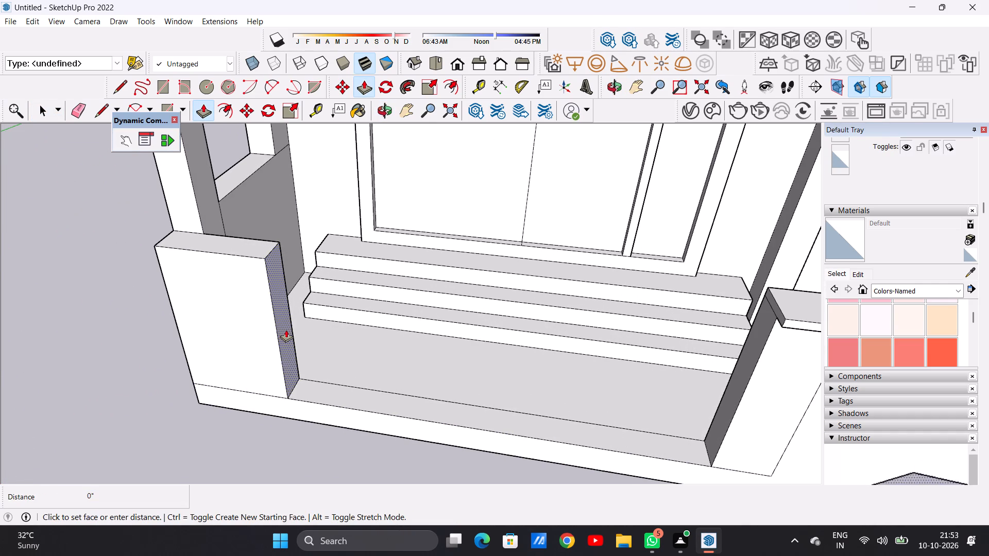
{"action": "left_click", "coordinate": [264, 326]}
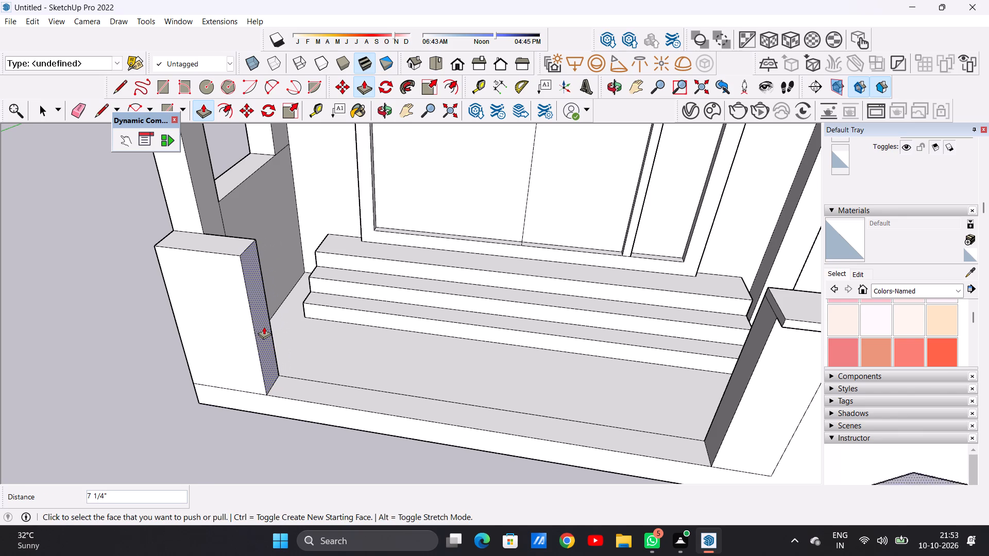
{"action": "key", "text": "space"}
Draw a line across the top of the porch ledge a short distance inside the narrowed outer pier.
{"action": "type", "text": "L"}
{"action": "scroll", "coordinate": [309, 370], "scroll_direction": "down", "scroll_amount": 4}
{"action": "middle_click_drag", "start_coordinate": [310, 395], "coordinate": [343, 444]}
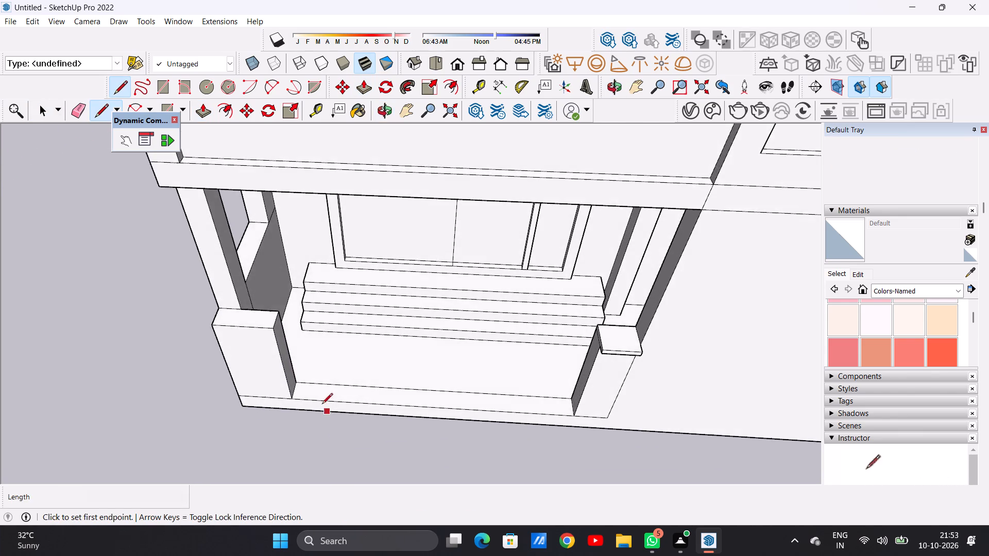
{"action": "scroll", "coordinate": [315, 401], "scroll_direction": "up", "scroll_amount": 5}
{"action": "left_click", "coordinate": [327, 372]}
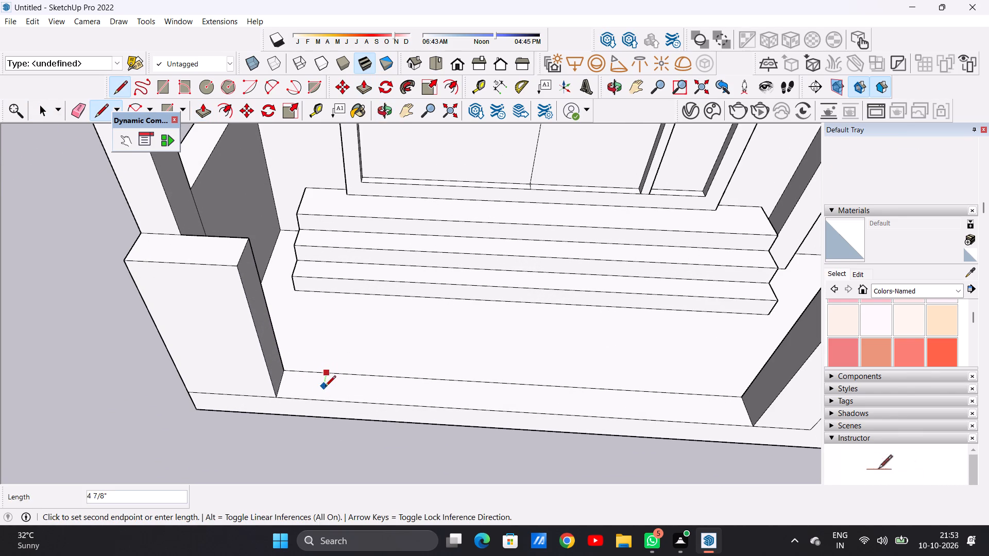
{"action": "left_click", "coordinate": [322, 400]}
{"action": "key", "text": "space"}
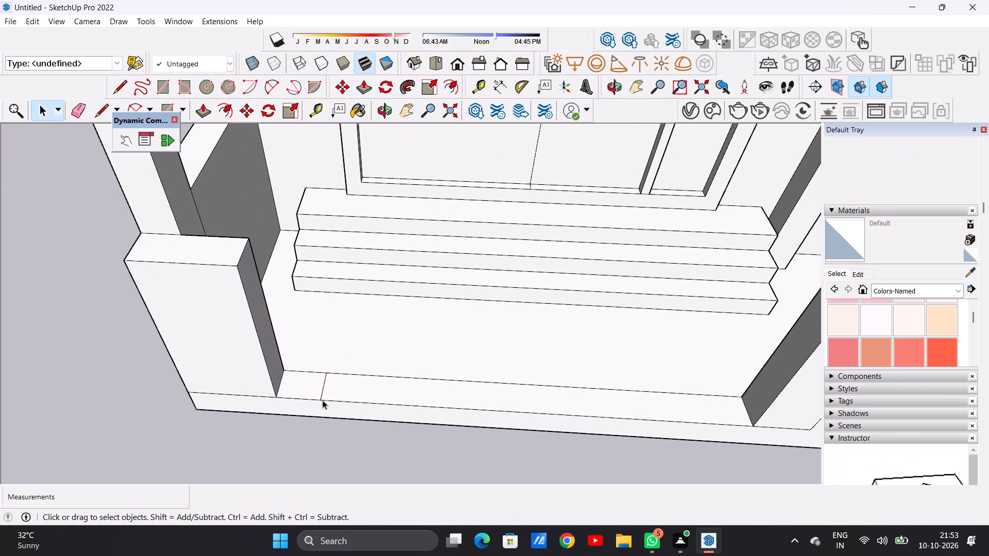
Push/Pull the small ledge section next to the outer pier up about 4' 5 7/16", using the opposite capped pier as height reference.
{"action": "key", "text": "p"}
{"action": "left_click", "coordinate": [310, 384]}
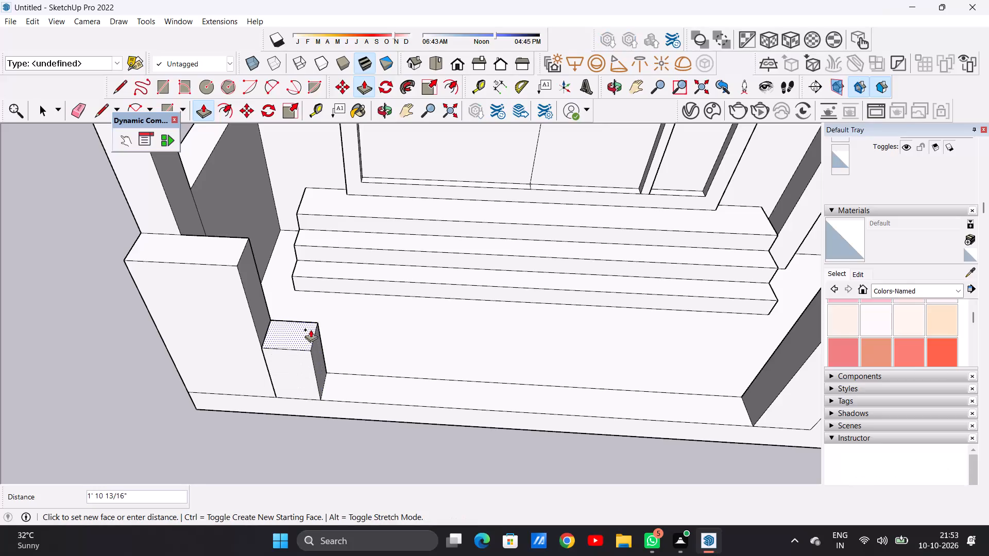
{"action": "scroll", "coordinate": [313, 332], "scroll_direction": "down", "scroll_amount": 6}
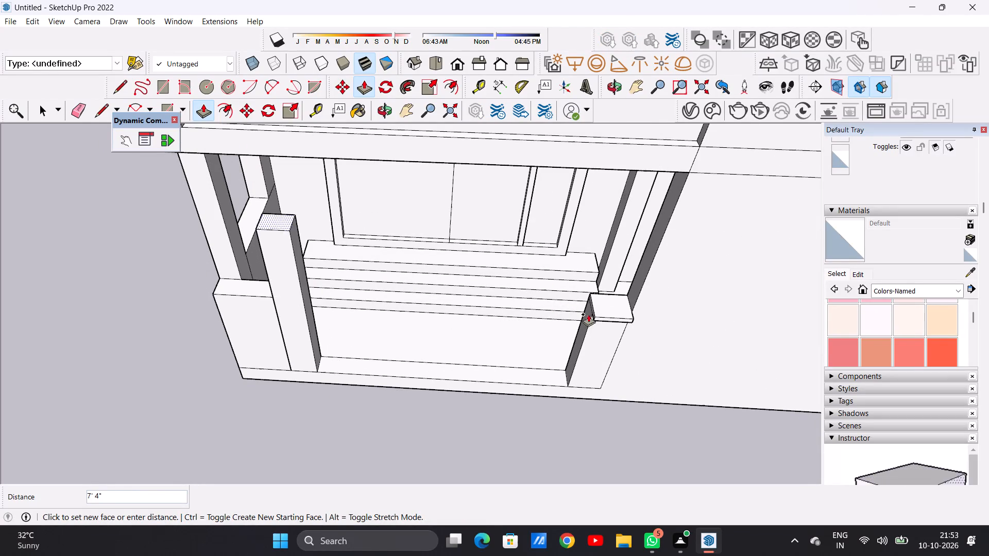
{"action": "left_click", "coordinate": [593, 317]}
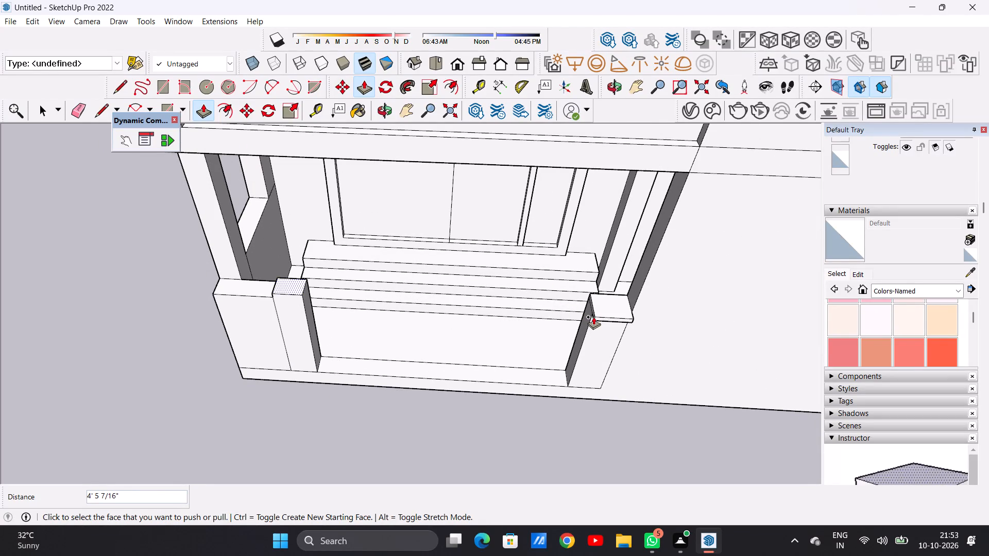
Draw lines across the outer pier's front and inner side faces, level with the adjoining low wall's top, to mark a thin cap.
{"action": "middle_click_drag", "start_coordinate": [353, 351], "coordinate": [363, 288]}
{"action": "key", "text": "space"}
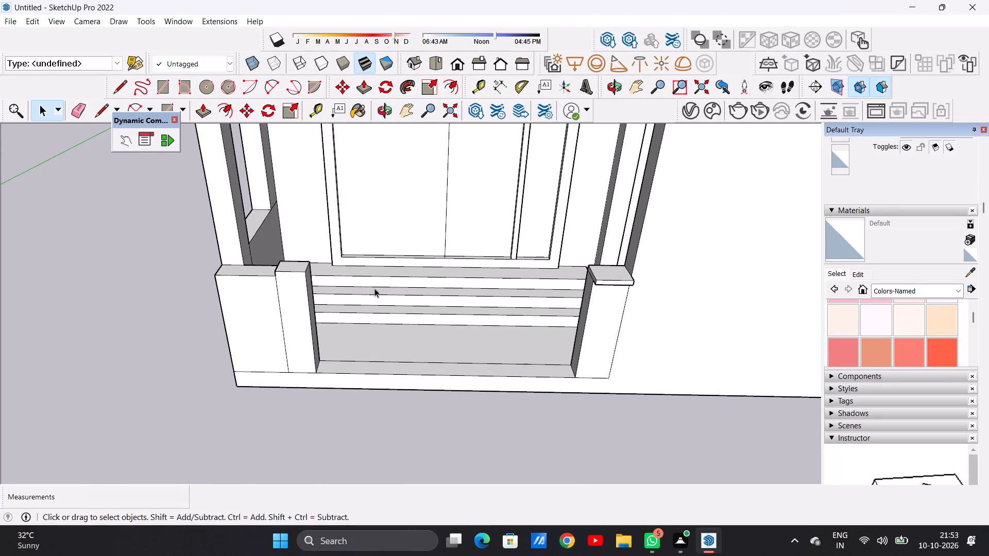
{"action": "middle_click_drag", "start_coordinate": [490, 342], "coordinate": [473, 232]}
{"action": "scroll", "coordinate": [496, 306], "scroll_direction": "down", "scroll_amount": 7}
{"action": "scroll", "coordinate": [407, 264], "scroll_direction": "up", "scroll_amount": 7}
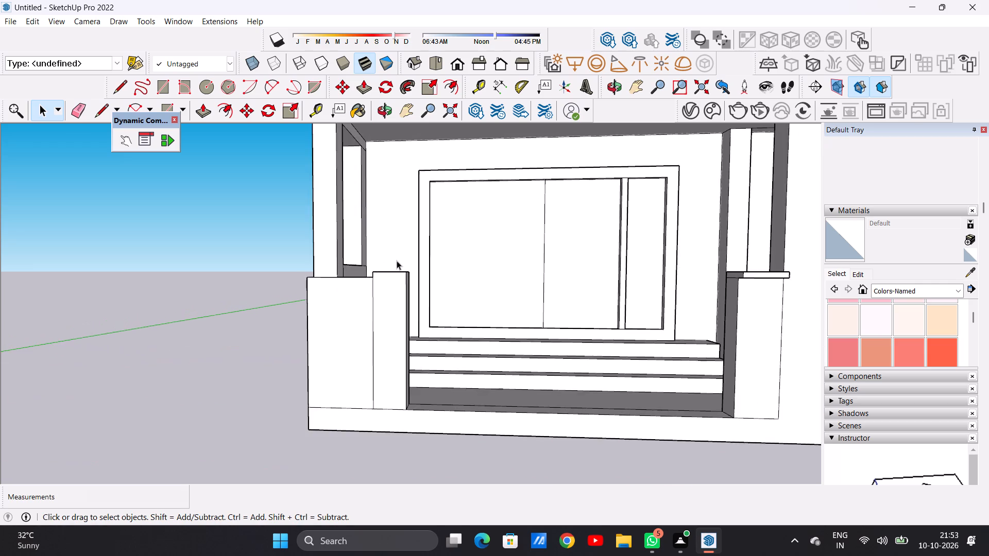
{"action": "scroll", "coordinate": [395, 265], "scroll_direction": "up", "scroll_amount": 4}
{"action": "middle_click_drag", "start_coordinate": [399, 283], "coordinate": [374, 347]}
{"action": "middle_click_drag", "start_coordinate": [332, 372], "coordinate": [350, 338]}
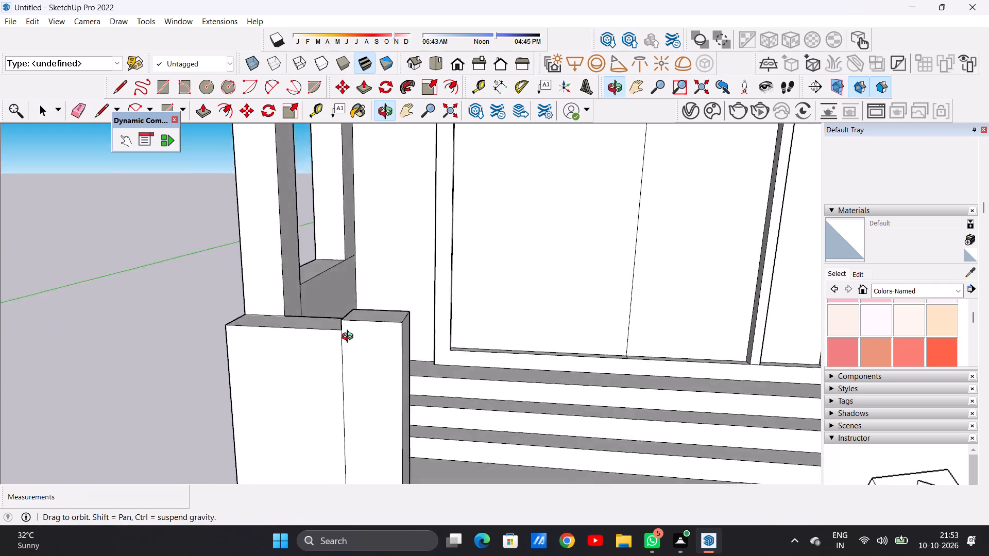
{"action": "middle_click_drag", "start_coordinate": [350, 338], "coordinate": [362, 323]}
{"action": "scroll", "coordinate": [376, 314], "scroll_direction": "up", "scroll_amount": 2}
{"action": "key", "text": "l"}
{"action": "scroll", "coordinate": [375, 314], "scroll_direction": "up", "scroll_amount": 3}
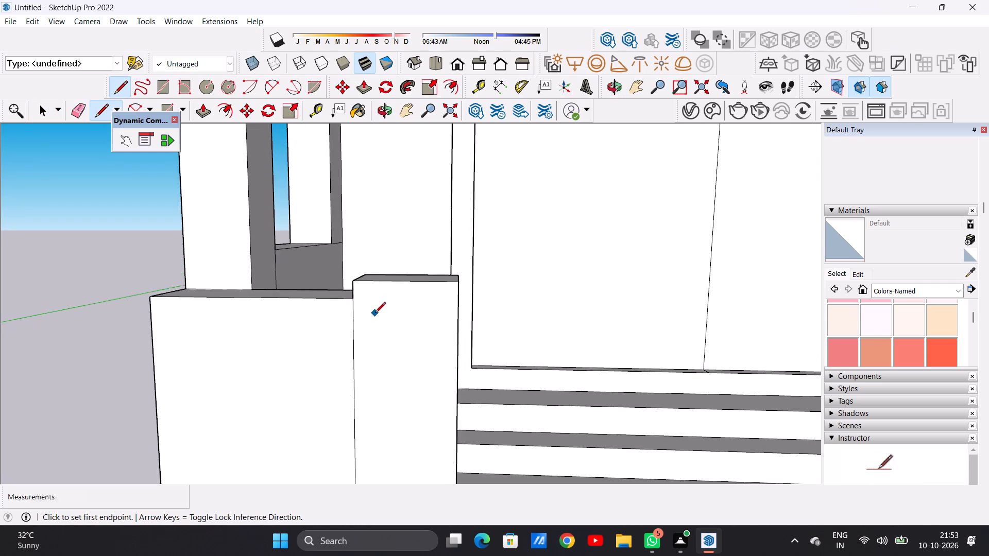
{"action": "scroll", "coordinate": [375, 314], "scroll_direction": "up", "scroll_amount": 3}
{"action": "left_click", "coordinate": [348, 299]}
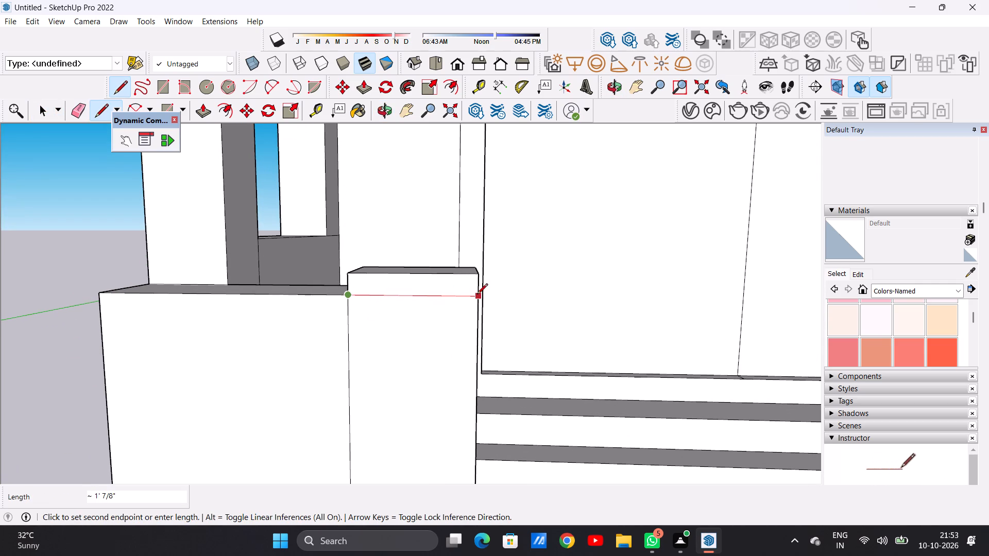
{"action": "left_click", "coordinate": [475, 294]}
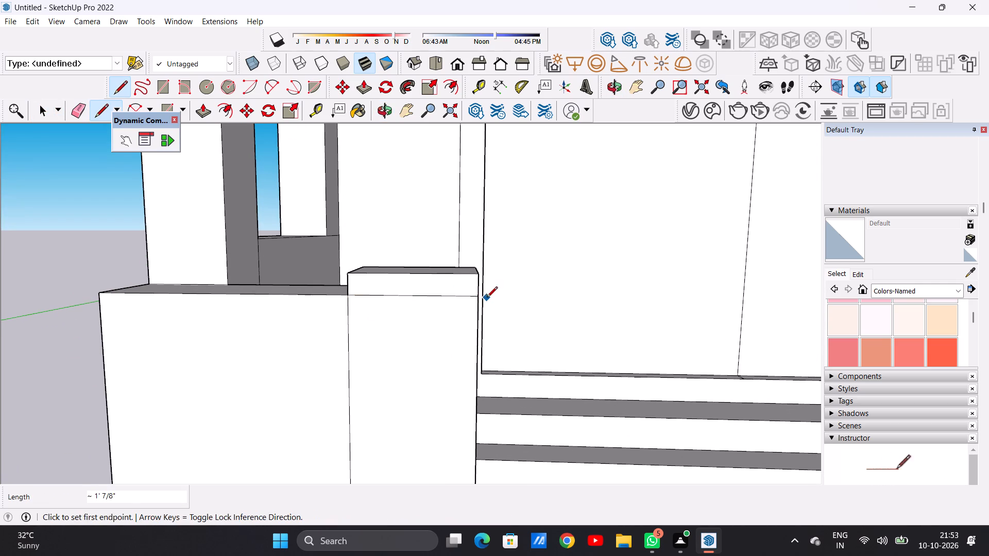
{"action": "middle_click_drag", "start_coordinate": [487, 298], "coordinate": [368, 321]}
{"action": "left_click", "coordinate": [213, 342]}
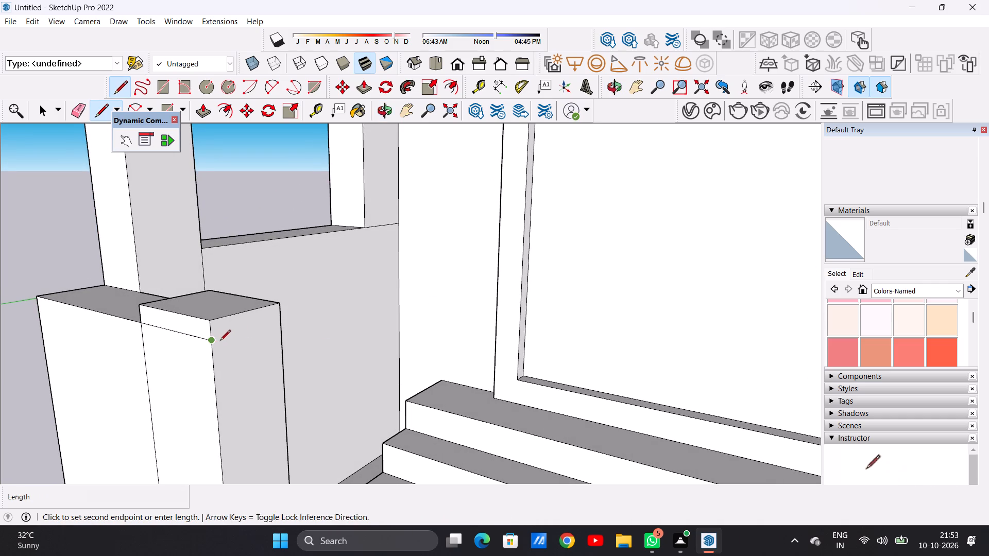
{"action": "left_click", "coordinate": [279, 320]}
{"action": "key", "text": "space"}
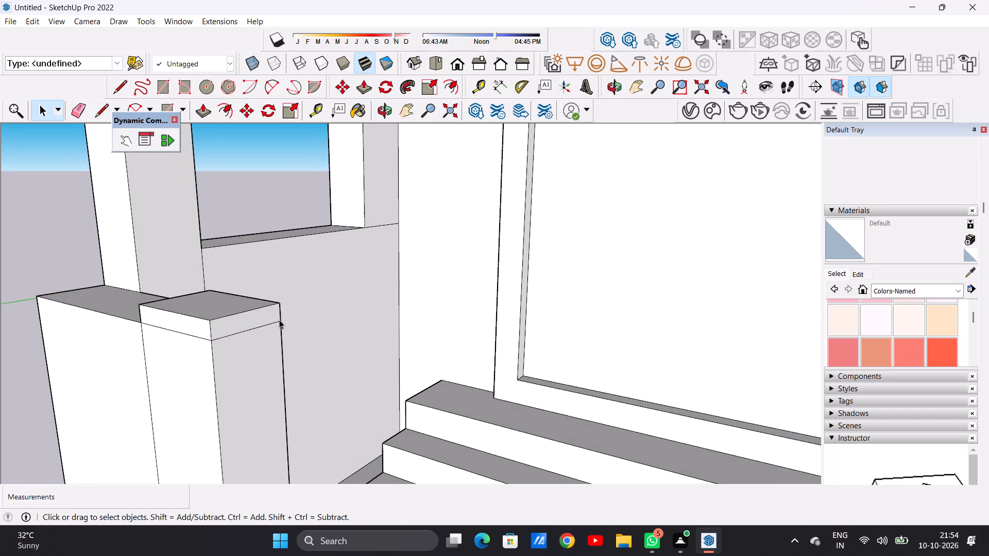
Push/Pull the front face of the outer pier's thin cap band outward so it overhangs the pier.
{"action": "key", "text": "p"}
{"action": "scroll", "coordinate": [260, 333], "scroll_direction": "down", "scroll_amount": 16}
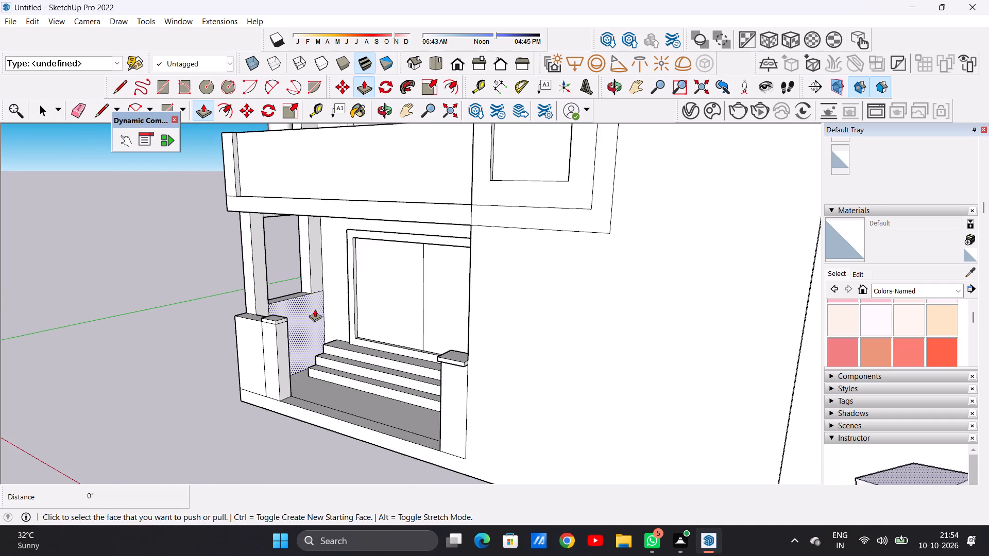
{"action": "scroll", "coordinate": [265, 307], "scroll_direction": "up", "scroll_amount": 12}
{"action": "left_click", "coordinate": [287, 346]}
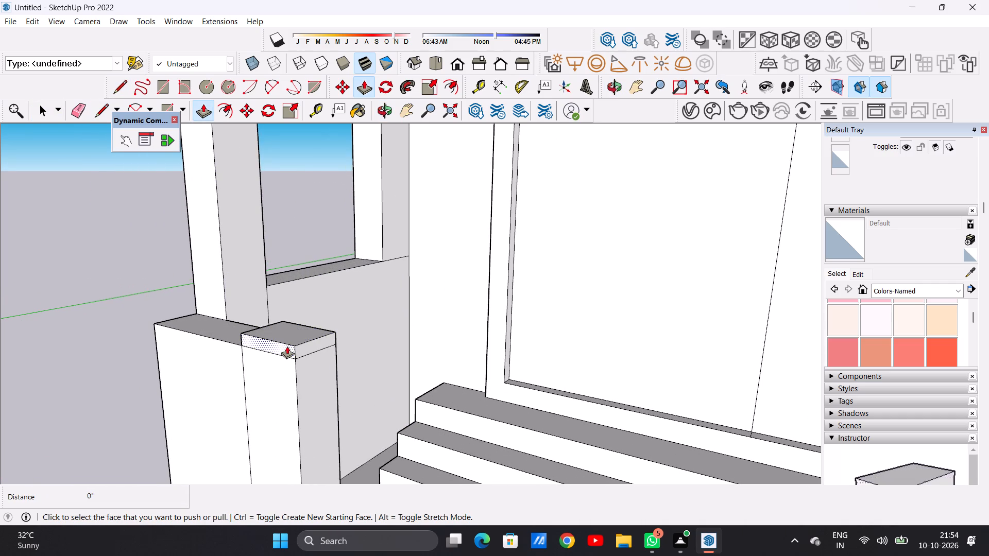
{"action": "left_click", "coordinate": [270, 352]}
{"action": "key", "text": "space"}
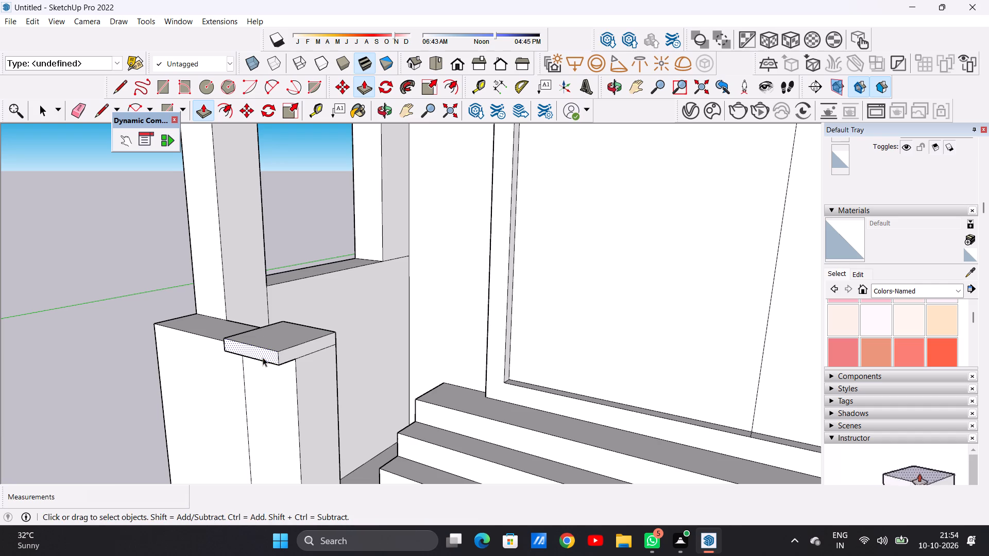
Examine the two capped piers and the porch steps from several angles.
{"action": "scroll", "coordinate": [307, 363], "scroll_direction": "down", "scroll_amount": 20}
{"action": "middle_click_drag", "start_coordinate": [305, 362], "coordinate": [418, 412]}
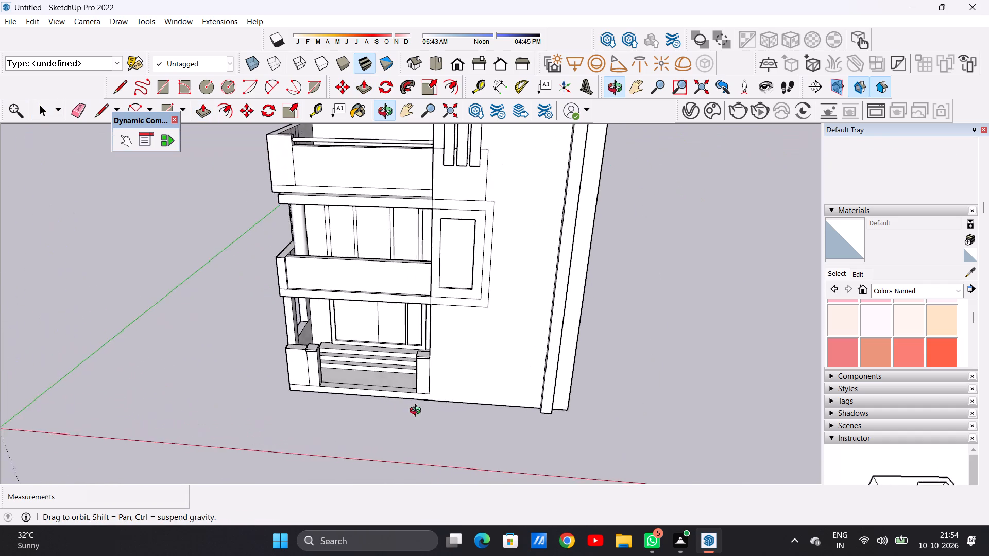
{"action": "middle_click_drag", "start_coordinate": [418, 412], "coordinate": [429, 407]}
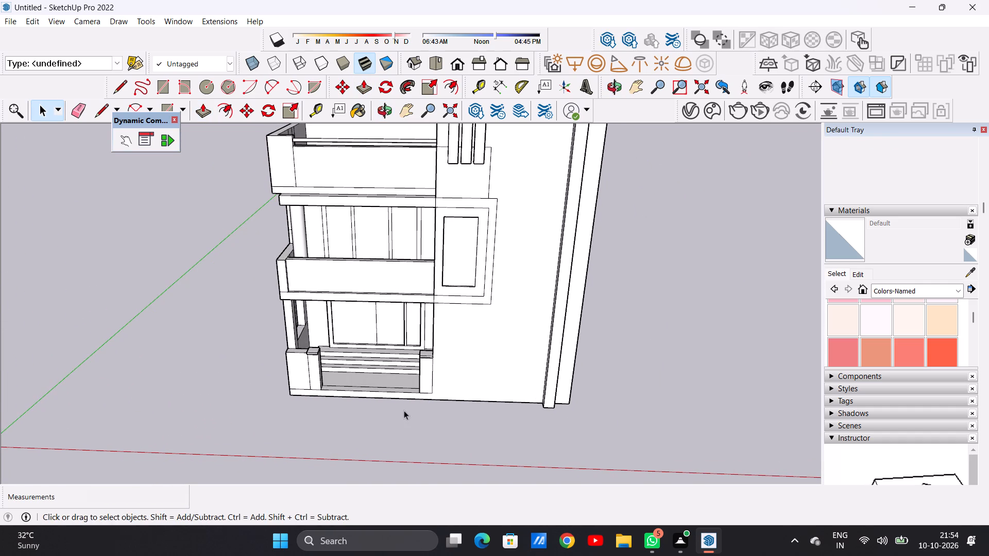
{"action": "scroll", "coordinate": [388, 395], "scroll_direction": "up", "scroll_amount": 7}
{"action": "middle_click_drag", "start_coordinate": [367, 391], "coordinate": [299, 325]}
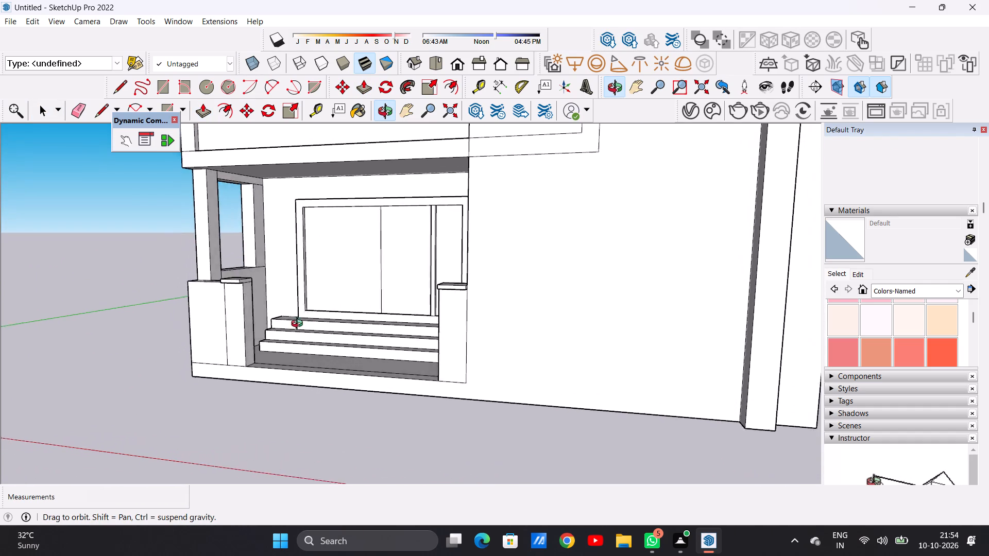
{"action": "middle_click_drag", "start_coordinate": [299, 325], "coordinate": [433, 366]}
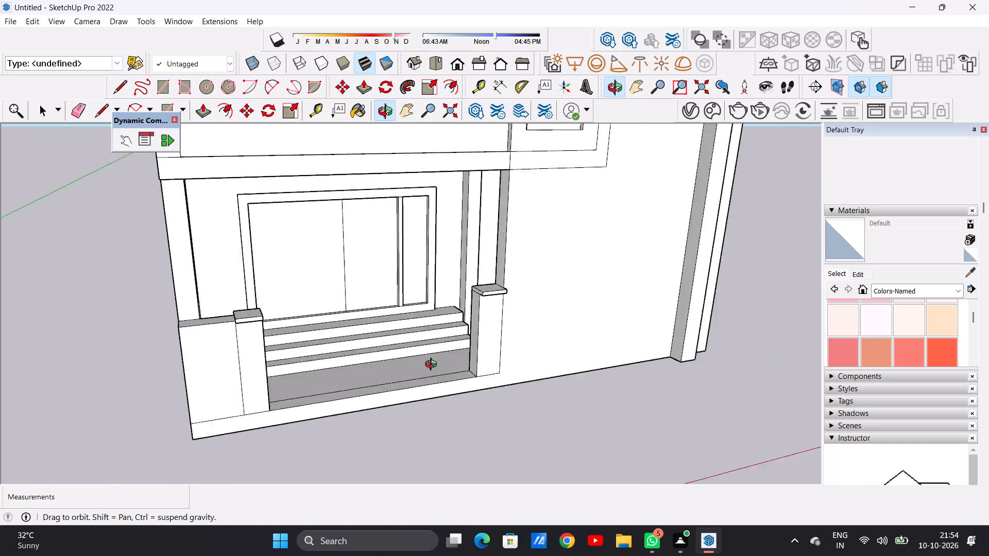
{"action": "middle_click_drag", "start_coordinate": [433, 366], "coordinate": [232, 368]}
{"action": "scroll", "coordinate": [257, 291], "scroll_direction": "up", "scroll_amount": 1}
{"action": "scroll", "coordinate": [257, 291], "scroll_direction": "down", "scroll_amount": 1}
{"action": "scroll", "coordinate": [257, 291], "scroll_direction": "up", "scroll_amount": 8}
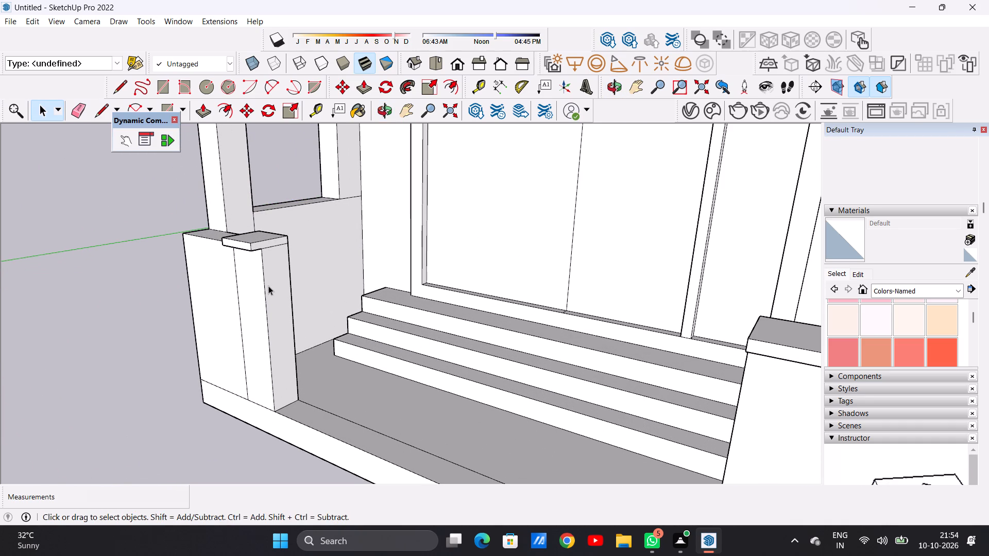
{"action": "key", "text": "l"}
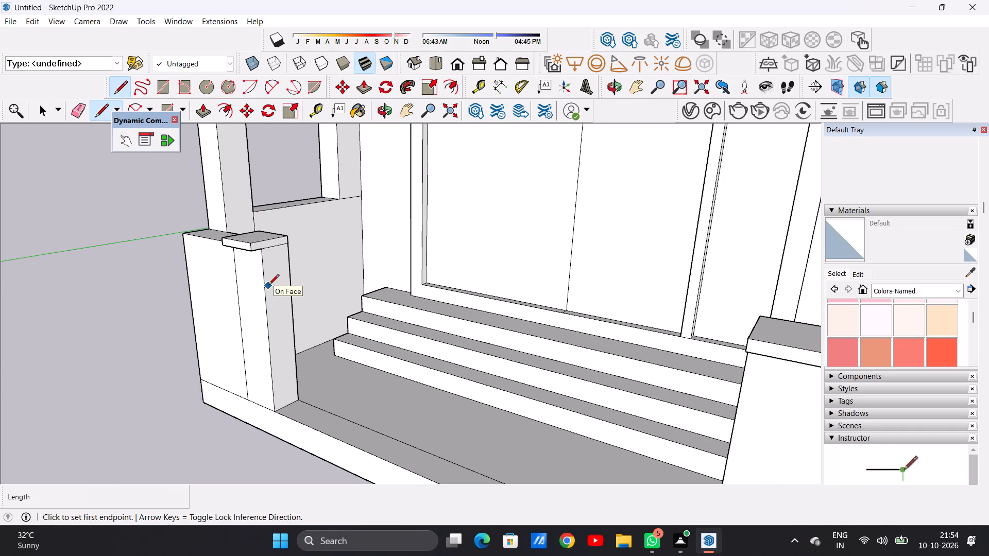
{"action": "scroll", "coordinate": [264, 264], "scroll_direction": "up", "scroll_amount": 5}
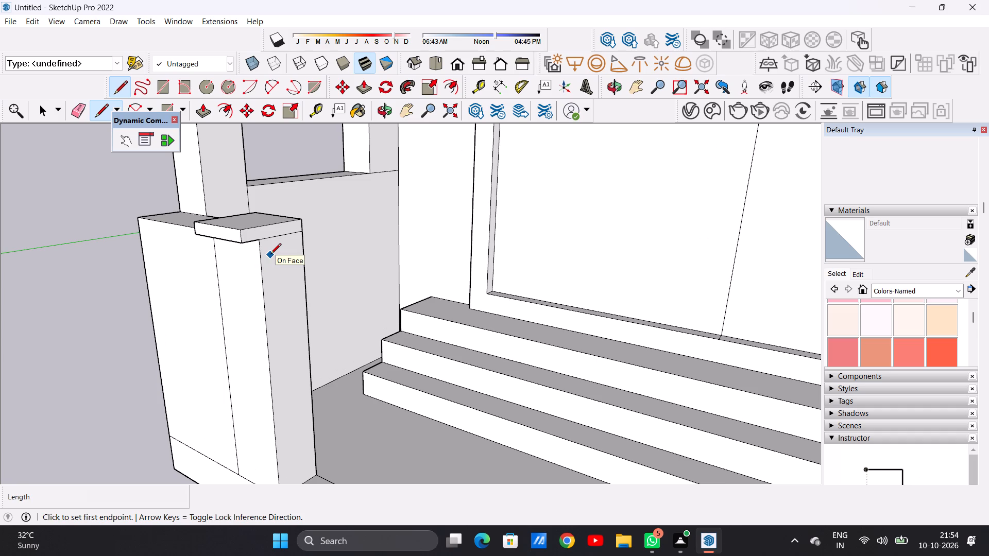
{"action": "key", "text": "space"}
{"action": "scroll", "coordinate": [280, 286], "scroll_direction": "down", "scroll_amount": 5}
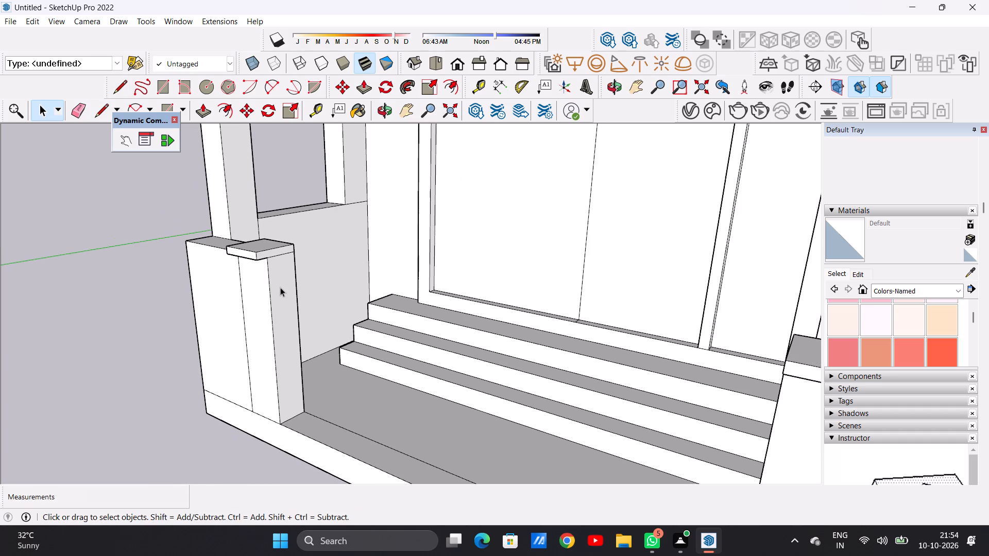
Draw a narrow upright rectangle about 1 11/16" by 4' 5/16" on the outer pier's inner side face, rising from the ledge.
{"action": "key", "text": "r"}
{"action": "scroll", "coordinate": [301, 344], "scroll_direction": "down", "scroll_amount": 1}
{"action": "middle_click_drag", "start_coordinate": [316, 362], "coordinate": [308, 366]}
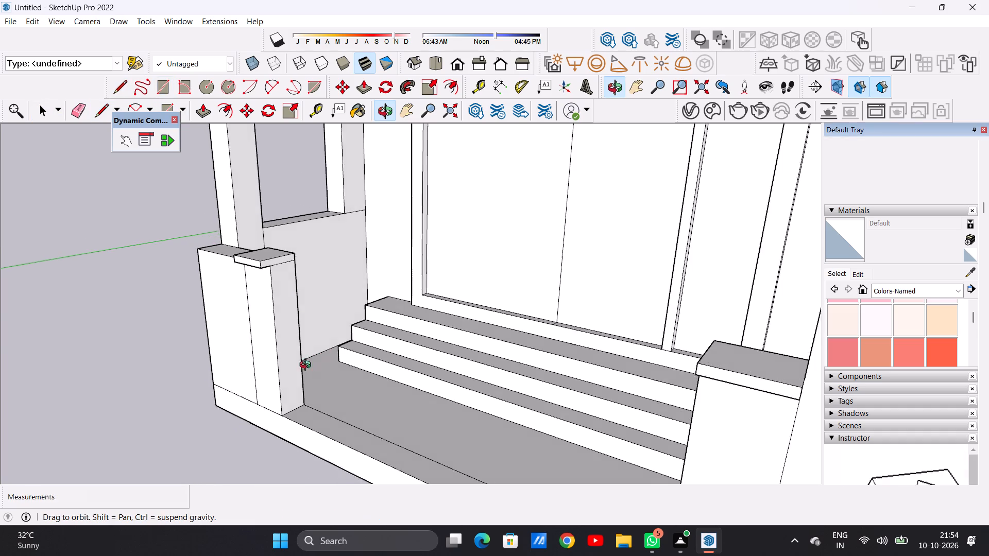
{"action": "middle_click_drag", "start_coordinate": [308, 366], "coordinate": [226, 370]}
{"action": "scroll", "coordinate": [305, 376], "scroll_direction": "up", "scroll_amount": 6}
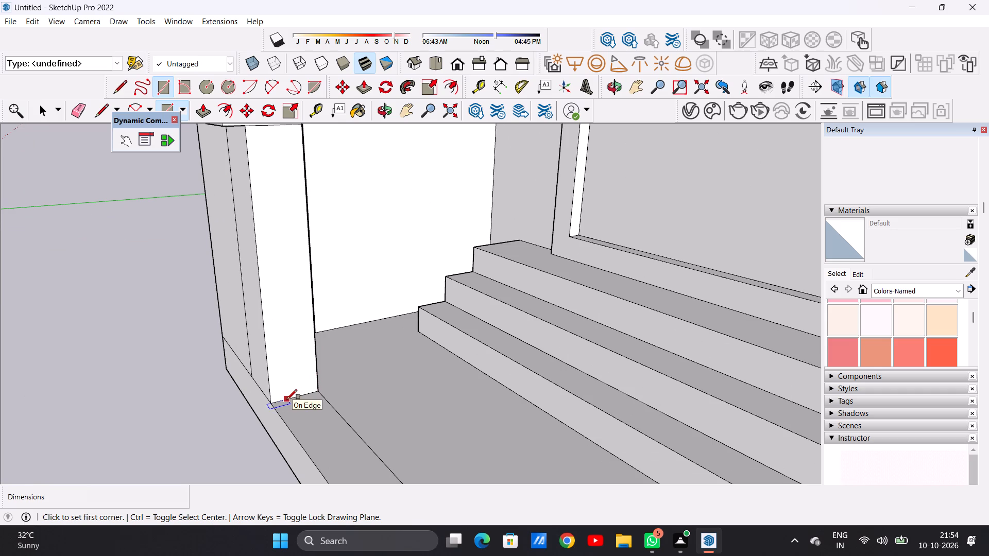
{"action": "left_click", "coordinate": [287, 399]}
{"action": "left_click", "coordinate": [304, 394]}
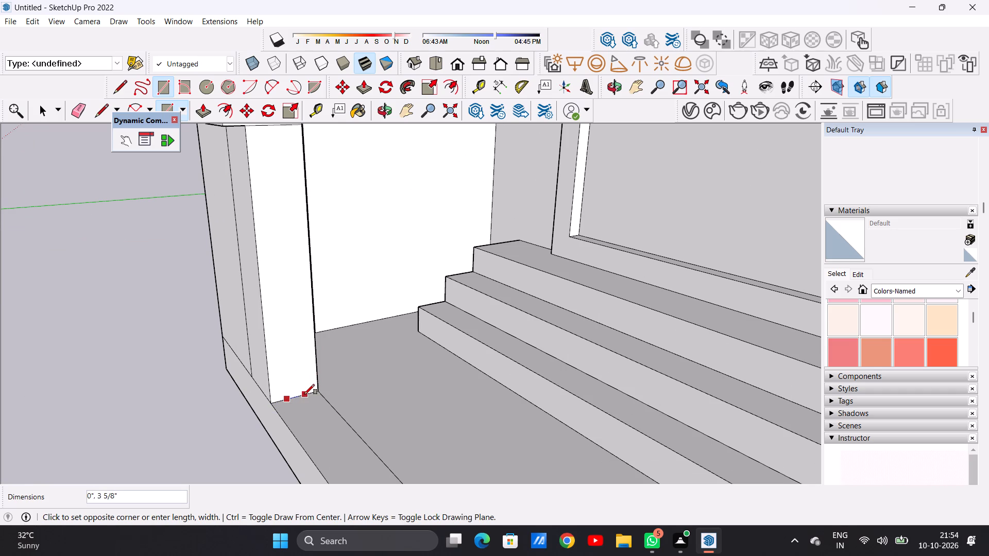
{"action": "scroll", "coordinate": [297, 340], "scroll_direction": "down", "scroll_amount": 4}
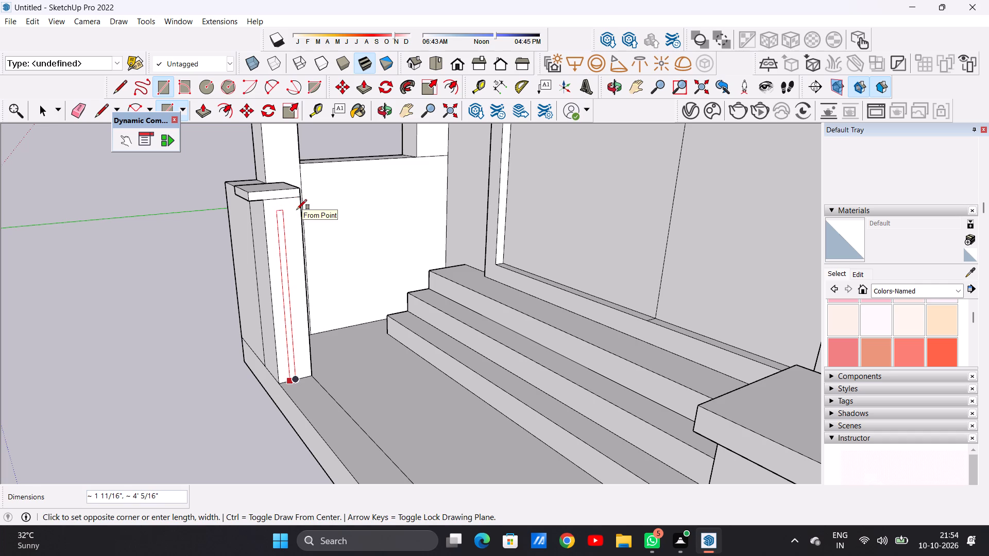
{"action": "left_click", "coordinate": [297, 210]}
{"action": "key", "text": "space"}
Copy the narrow rectangle about 10' 3/4" across the ledge onto the inner side face of the opposite pier beside the plain wall.
{"action": "scroll", "coordinate": [280, 315], "scroll_direction": "down", "scroll_amount": 8}
{"action": "middle_click_drag", "start_coordinate": [276, 323], "coordinate": [286, 323]}
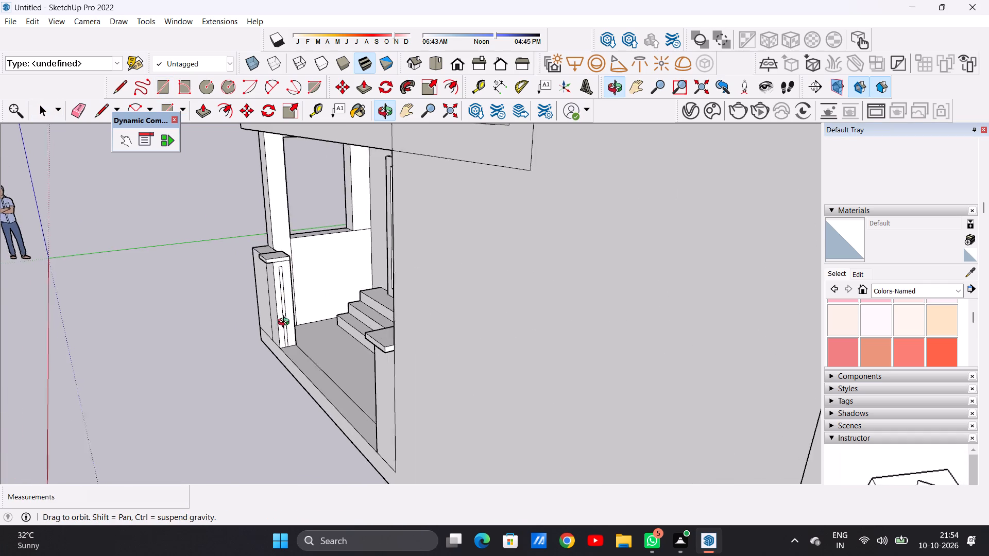
{"action": "middle_click_drag", "start_coordinate": [286, 323], "coordinate": [372, 321]}
{"action": "middle_click", "coordinate": [372, 321]}
{"action": "scroll", "coordinate": [313, 354], "scroll_direction": "up", "scroll_amount": 11}
{"action": "double_click", "coordinate": [172, 349]}
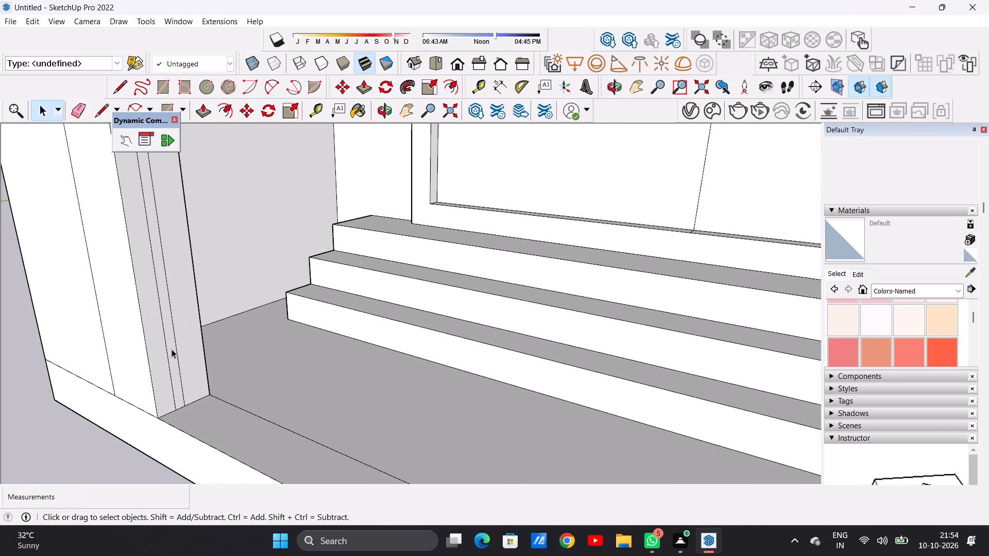
{"action": "key", "text": "m"}
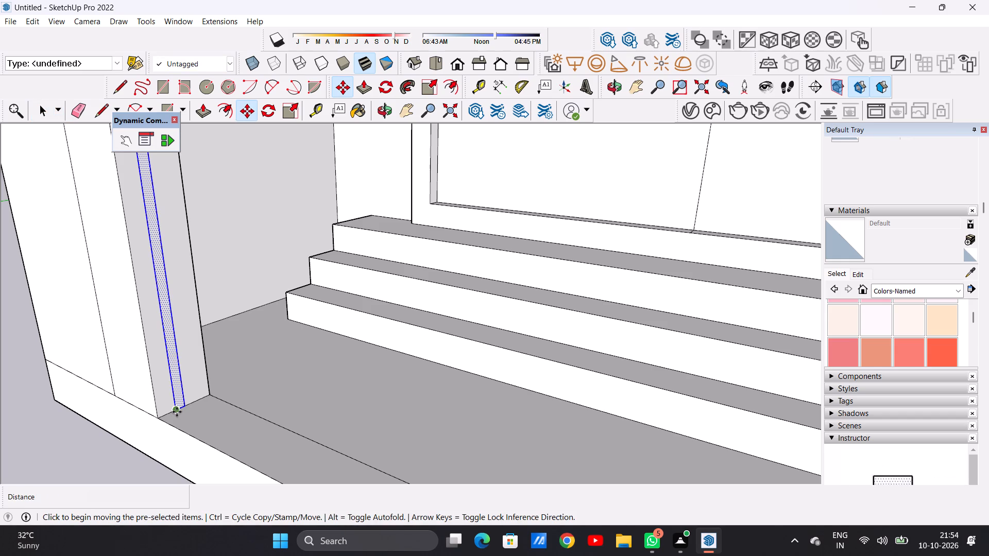
{"action": "left_click", "coordinate": [177, 412]}
{"action": "scroll", "coordinate": [215, 414], "scroll_direction": "down", "scroll_amount": 4}
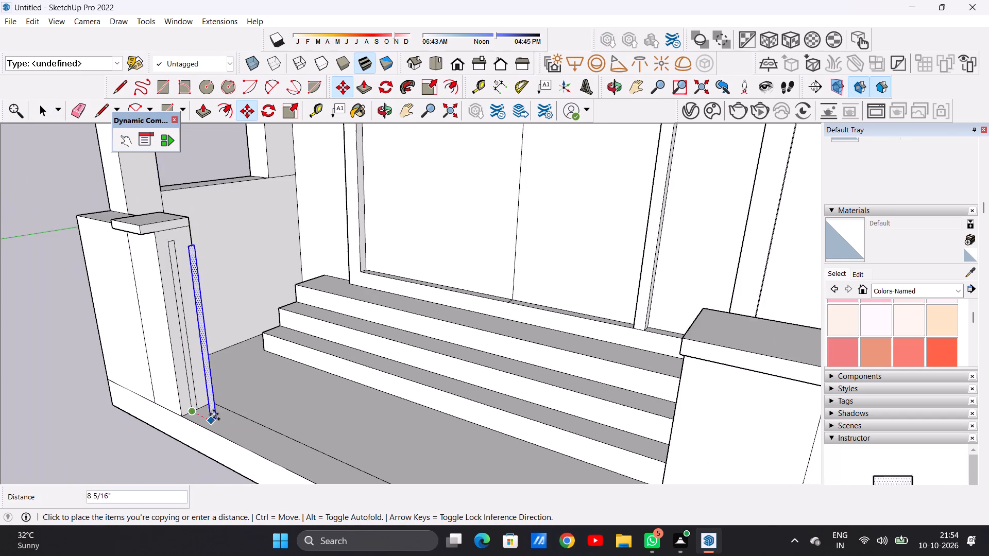
{"action": "scroll", "coordinate": [214, 414], "scroll_direction": "down", "scroll_amount": 8}
{"action": "middle_click_drag", "start_coordinate": [269, 425], "coordinate": [394, 387]}
{"action": "scroll", "coordinate": [405, 360], "scroll_direction": "down", "scroll_amount": 1}
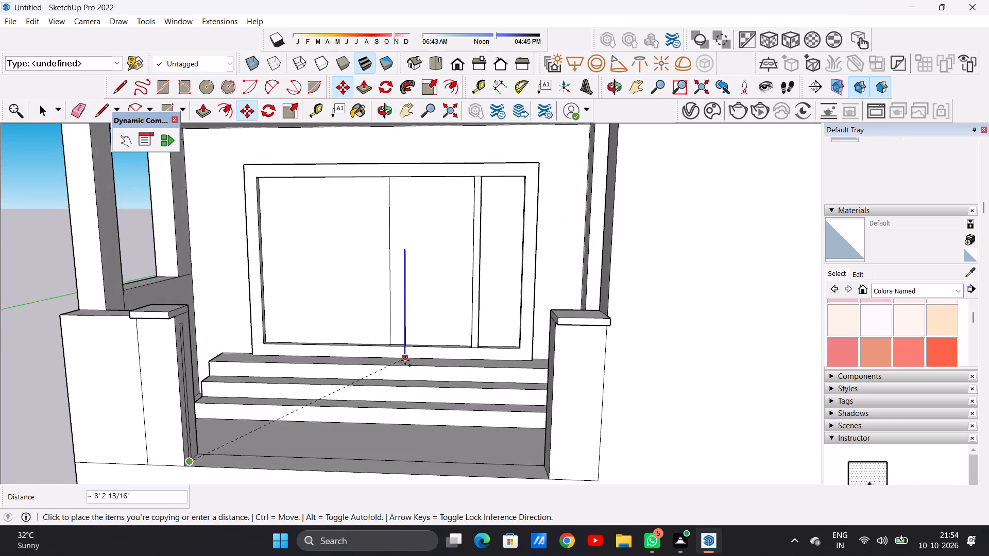
{"action": "scroll", "coordinate": [405, 360], "scroll_direction": "down", "scroll_amount": 4}
{"action": "middle_click_drag", "start_coordinate": [417, 406], "coordinate": [464, 409]}
{"action": "scroll", "coordinate": [497, 404], "scroll_direction": "up", "scroll_amount": 5}
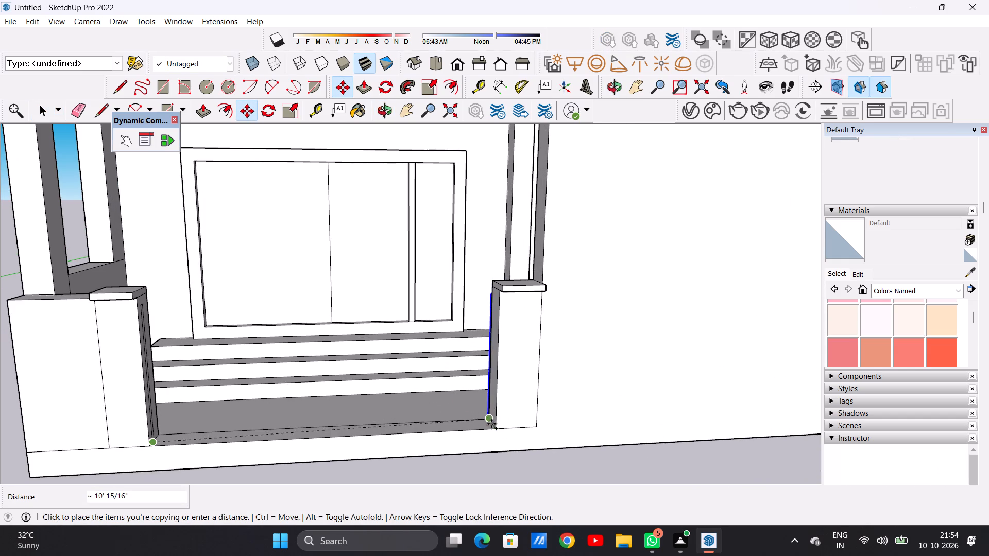
{"action": "middle_click_drag", "start_coordinate": [490, 424], "coordinate": [591, 410]}
{"action": "scroll", "coordinate": [542, 407], "scroll_direction": "up", "scroll_amount": 5}
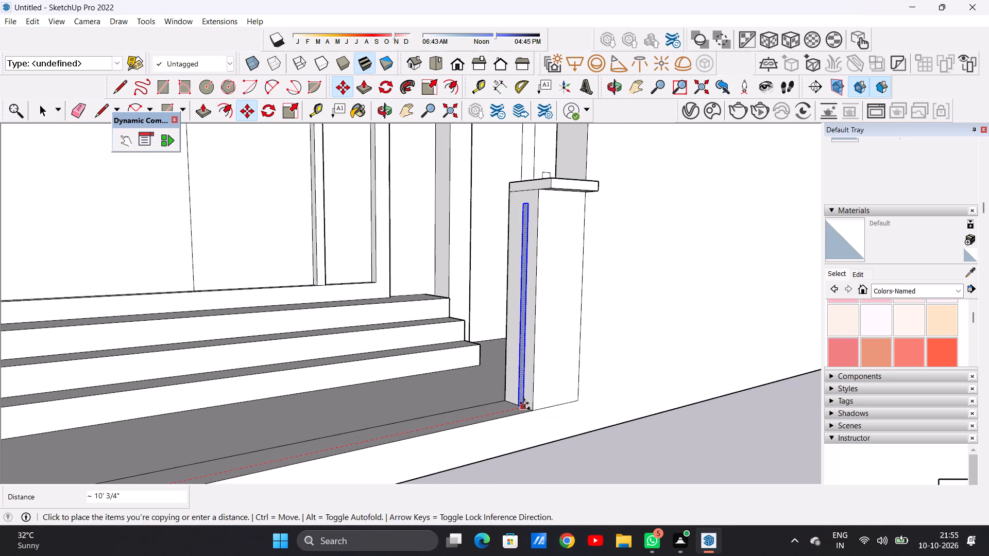
{"action": "left_click", "coordinate": [524, 403]}
{"action": "key", "text": "space"}
{"action": "left_click", "coordinate": [614, 450]}
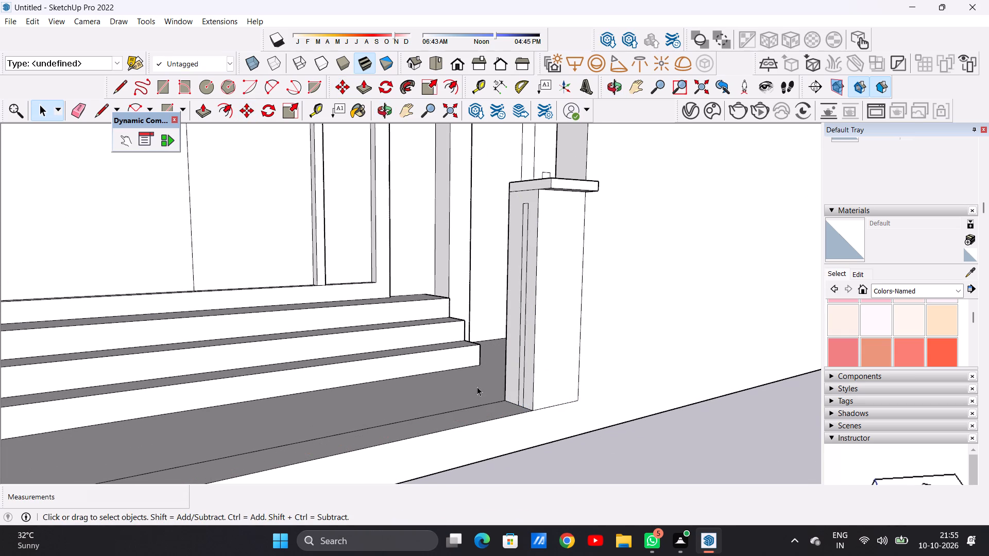
Push/Pull the narrow upright strip on the outer pier's inner side face outward about 2 11/16" toward the opposite pier.
{"action": "middle_click_drag", "start_coordinate": [487, 389], "coordinate": [475, 401]}
{"action": "scroll", "coordinate": [506, 412], "scroll_direction": "down", "scroll_amount": 4}
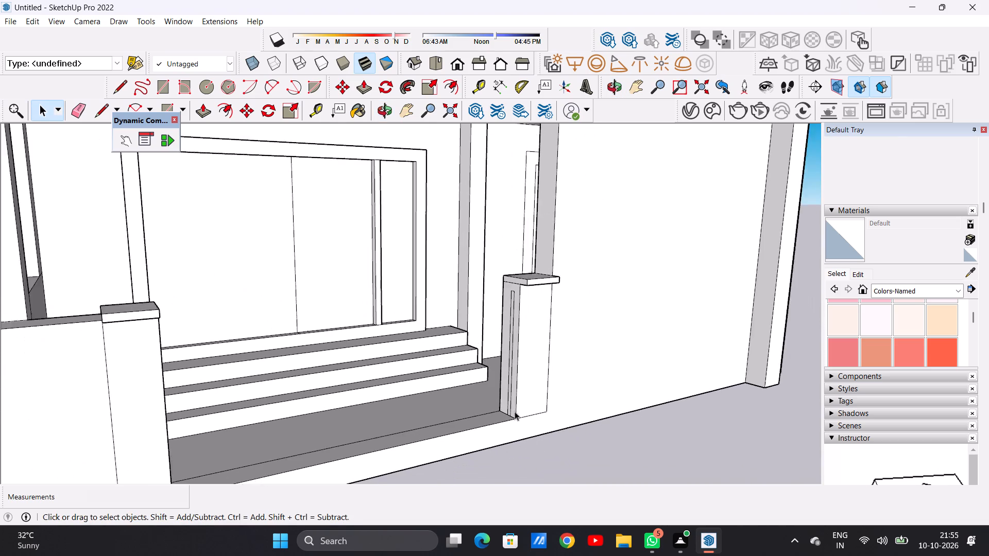
{"action": "scroll", "coordinate": [515, 411], "scroll_direction": "down", "scroll_amount": 6}
{"action": "middle_click_drag", "start_coordinate": [543, 410], "coordinate": [415, 416]}
{"action": "middle_click_drag", "start_coordinate": [397, 409], "coordinate": [299, 395]}
{"action": "scroll", "coordinate": [297, 392], "scroll_direction": "up", "scroll_amount": 5}
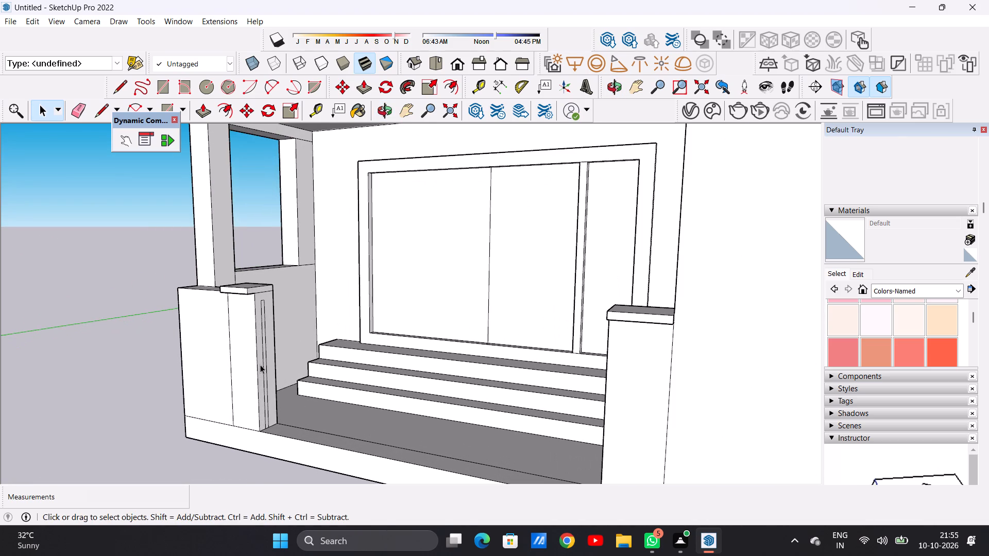
{"action": "key", "text": "p"}
{"action": "scroll", "coordinate": [264, 343], "scroll_direction": "up", "scroll_amount": 15}
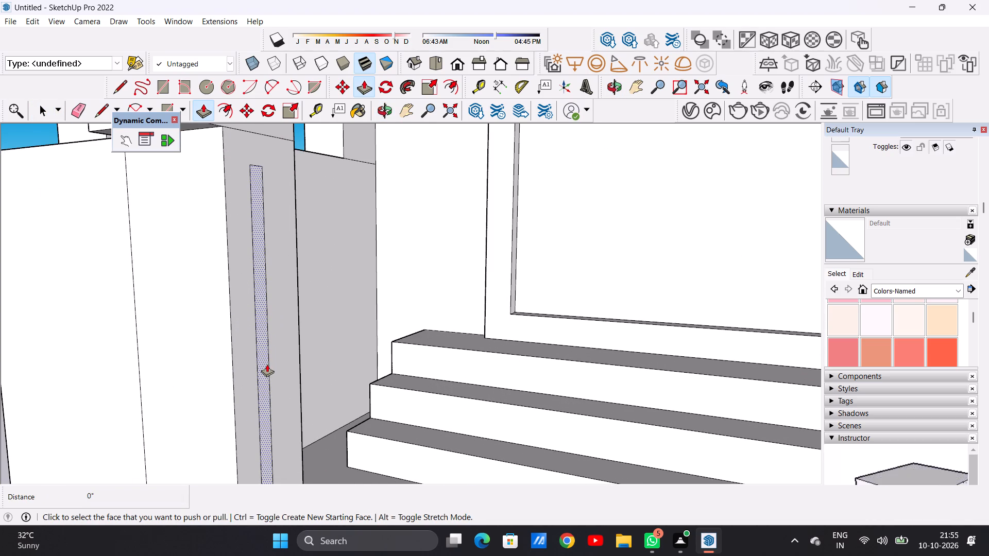
{"action": "left_click", "coordinate": [267, 364]}
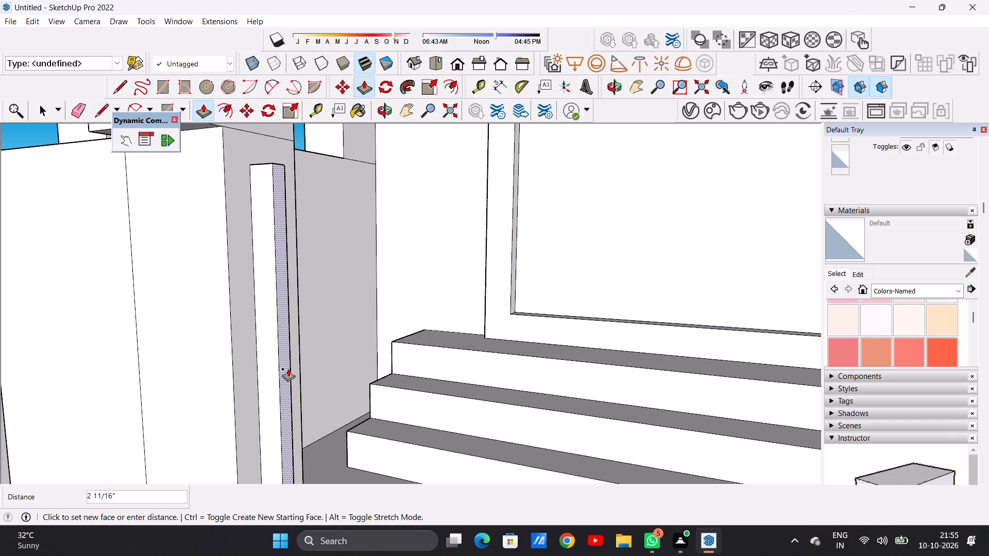
{"action": "left_click", "coordinate": [288, 369]}
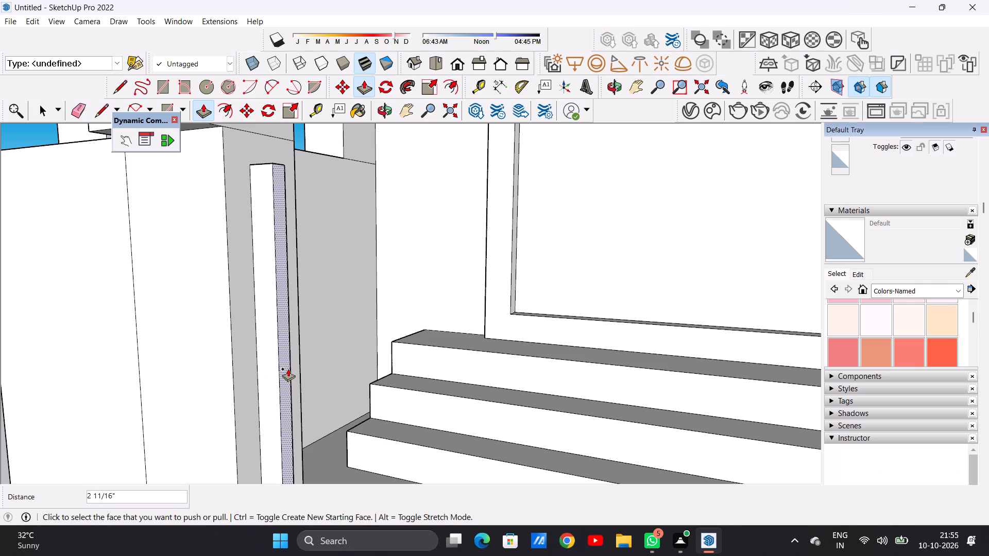
{"action": "scroll", "coordinate": [292, 371], "scroll_direction": "down", "scroll_amount": 15}
{"action": "middle_click", "coordinate": [293, 372]}
{"action": "scroll", "coordinate": [295, 375], "scroll_direction": "up", "scroll_amount": 7}
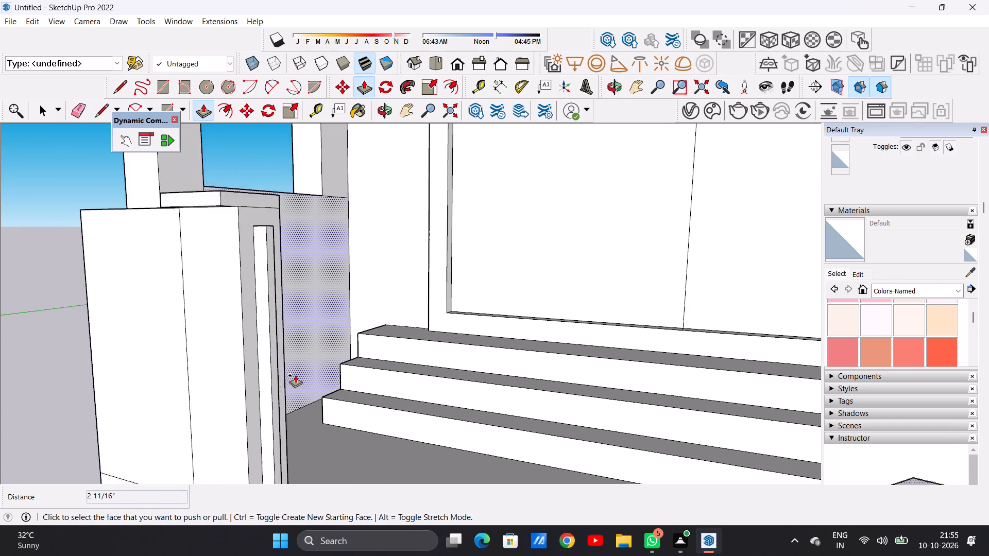
{"action": "left_click", "coordinate": [18, 385]}
{"action": "key", "text": "space"}
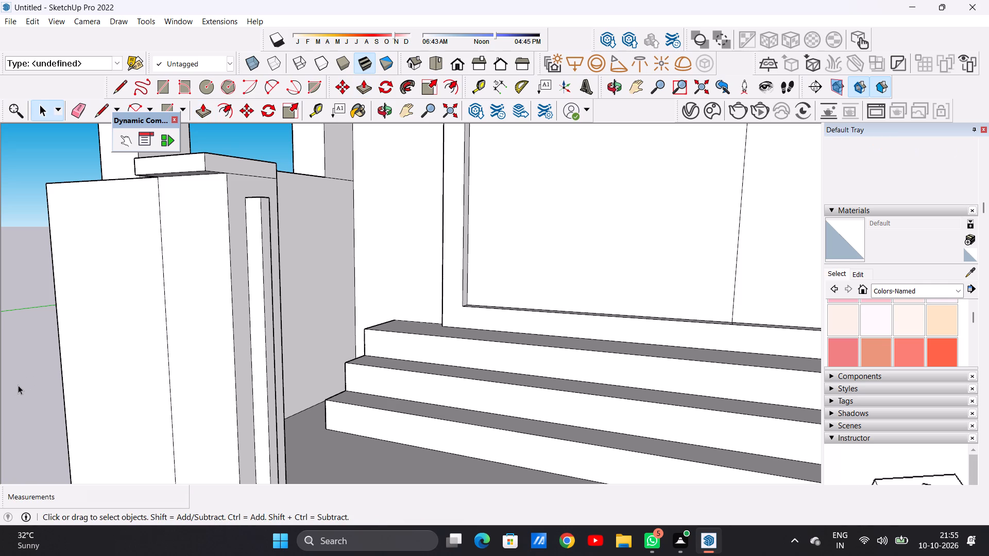
{"action": "scroll", "coordinate": [165, 374], "scroll_direction": "down", "scroll_amount": 8}
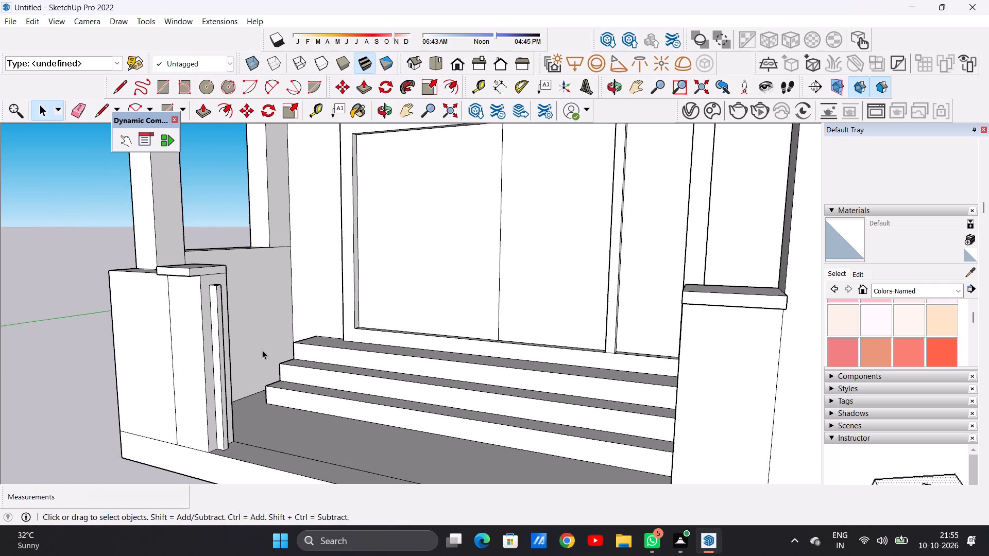
Extend the strip's end face about 9' 10" across the porch opening to the opposite pier, forming a full gate panel.
{"action": "key", "text": "p"}
{"action": "scroll", "coordinate": [274, 359], "scroll_direction": "up", "scroll_amount": 10}
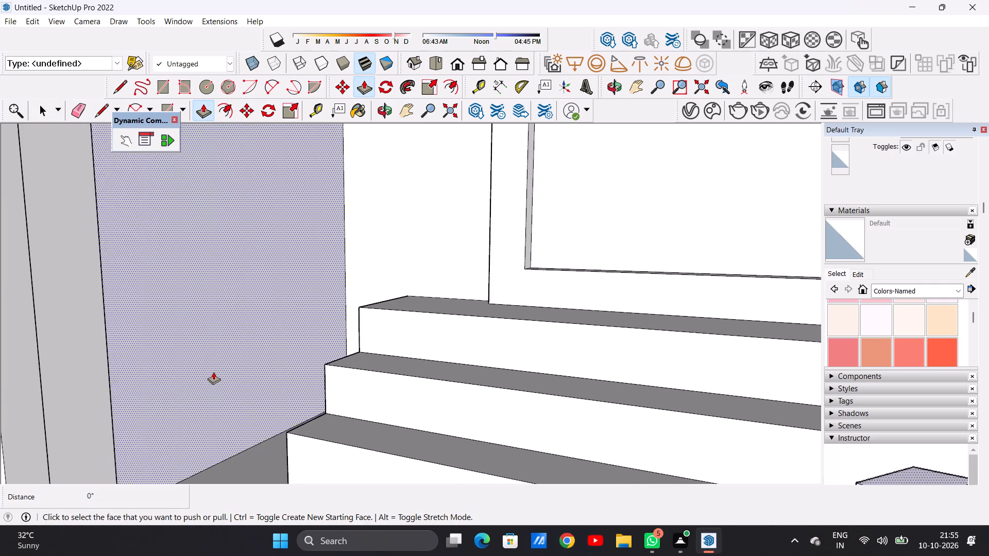
{"action": "scroll", "coordinate": [209, 369], "scroll_direction": "down", "scroll_amount": 7}
{"action": "scroll", "coordinate": [169, 380], "scroll_direction": "up", "scroll_amount": 4}
{"action": "left_click", "coordinate": [154, 389]}
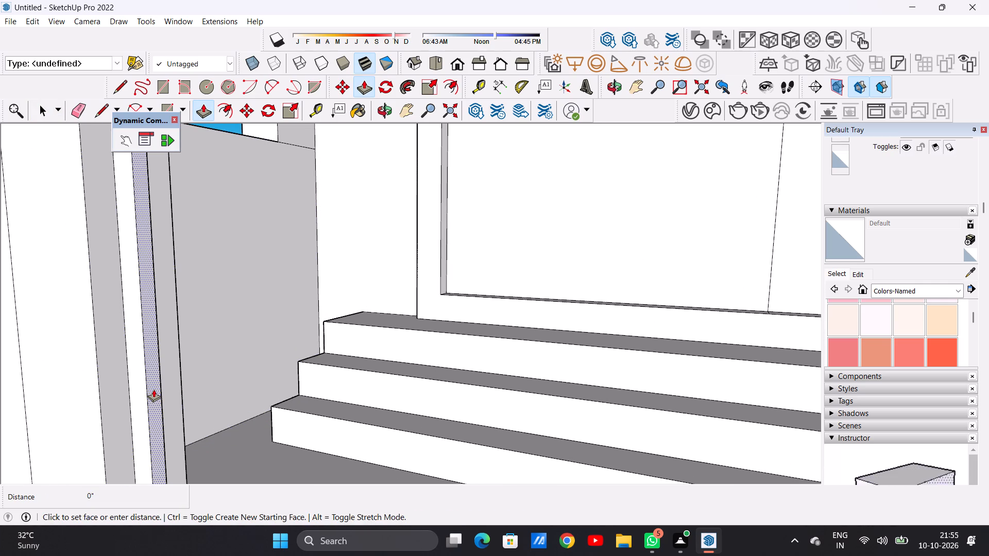
{"action": "scroll", "coordinate": [247, 396], "scroll_direction": "down", "scroll_amount": 14}
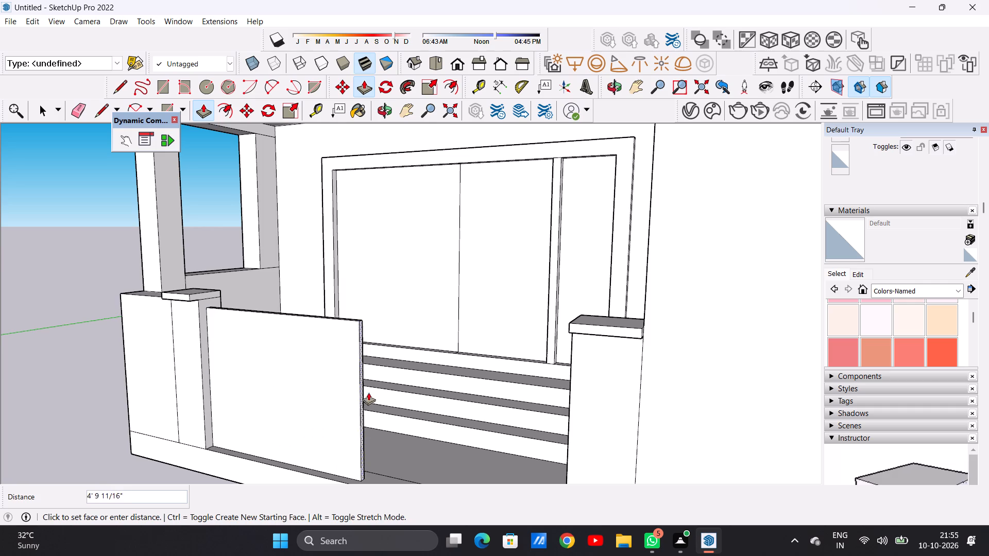
{"action": "middle_click_drag", "start_coordinate": [415, 393], "coordinate": [534, 361]}
{"action": "scroll", "coordinate": [665, 331], "scroll_direction": "up", "scroll_amount": 10}
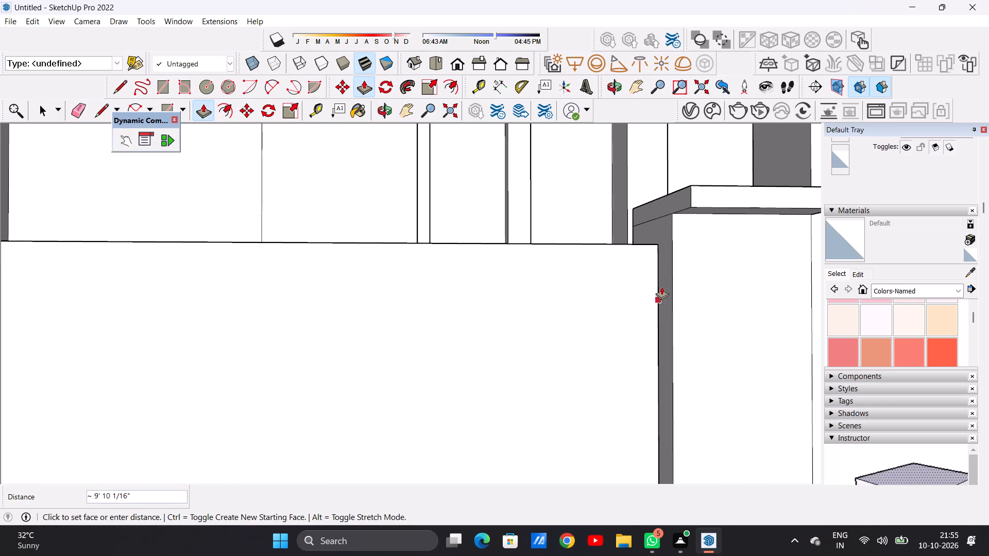
{"action": "left_click", "coordinate": [656, 246]}
{"action": "key", "text": "space"}
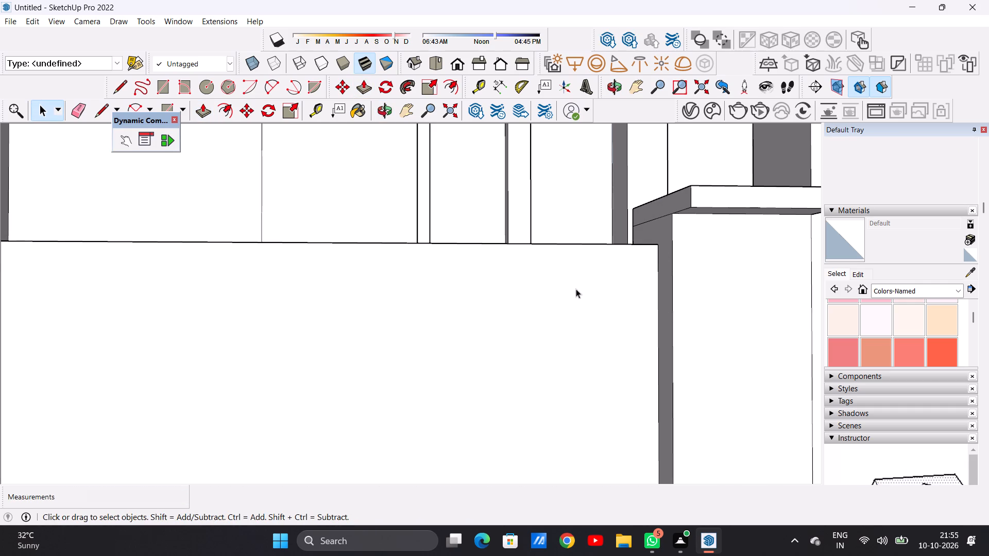
Examine the gate panel between the piers together with the surrounding facade from several distances and angles.
{"action": "scroll", "coordinate": [518, 327], "scroll_direction": "down", "scroll_amount": 13}
{"action": "scroll", "coordinate": [501, 299], "scroll_direction": "up", "scroll_amount": 1}
{"action": "scroll", "coordinate": [502, 298], "scroll_direction": "down", "scroll_amount": 5}
{"action": "middle_click_drag", "start_coordinate": [507, 327], "coordinate": [492, 418]}
{"action": "scroll", "coordinate": [449, 384], "scroll_direction": "down", "scroll_amount": 4}
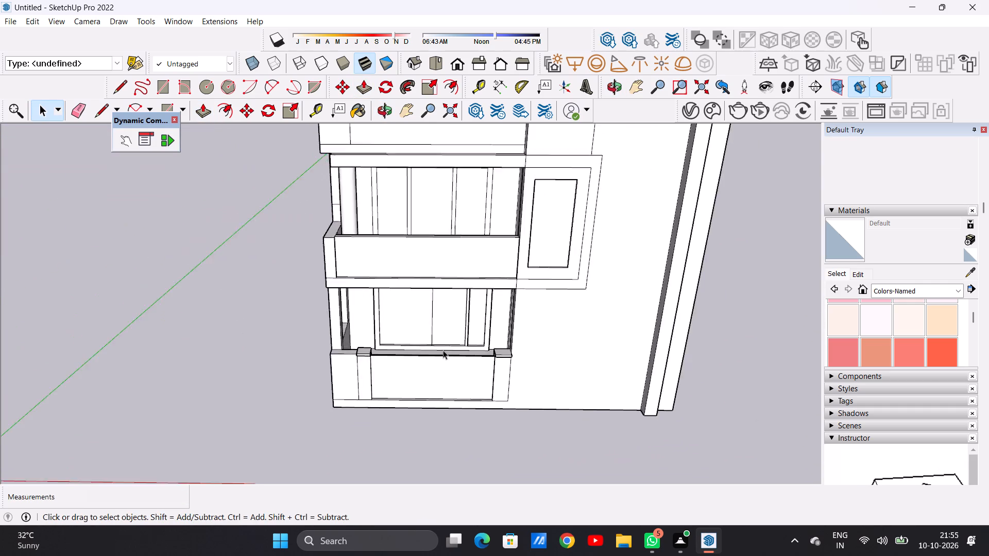
{"action": "scroll", "coordinate": [443, 350], "scroll_direction": "down", "scroll_amount": 4}
{"action": "scroll", "coordinate": [464, 381], "scroll_direction": "up", "scroll_amount": 6}
{"action": "middle_click_drag", "start_coordinate": [450, 401], "coordinate": [442, 343]}
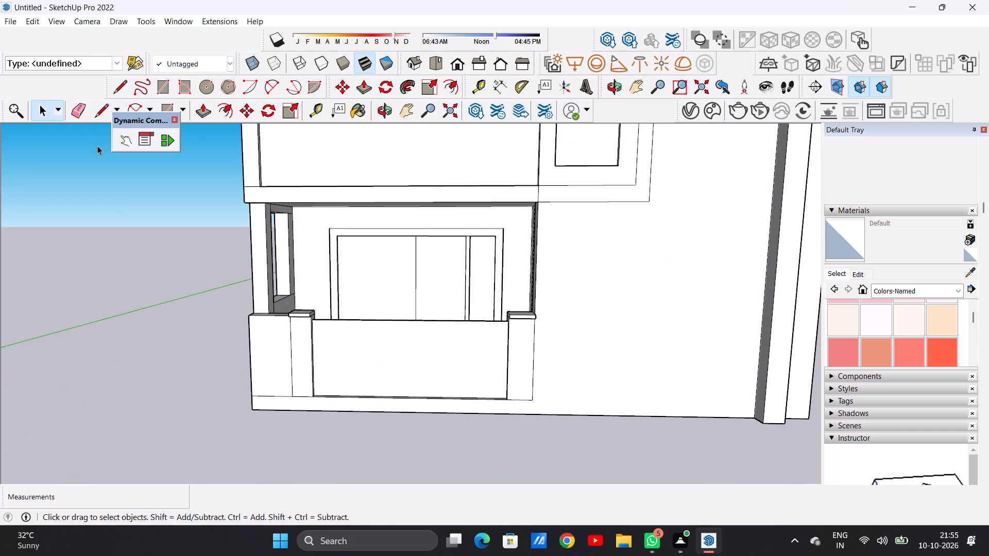
{"action": "scroll", "coordinate": [230, 267], "scroll_direction": "down", "scroll_amount": 4}
{"action": "middle_click_drag", "start_coordinate": [291, 335], "coordinate": [286, 325]}
{"action": "scroll", "coordinate": [294, 330], "scroll_direction": "down", "scroll_amount": 5}
{"action": "scroll", "coordinate": [325, 336], "scroll_direction": "up", "scroll_amount": 7}
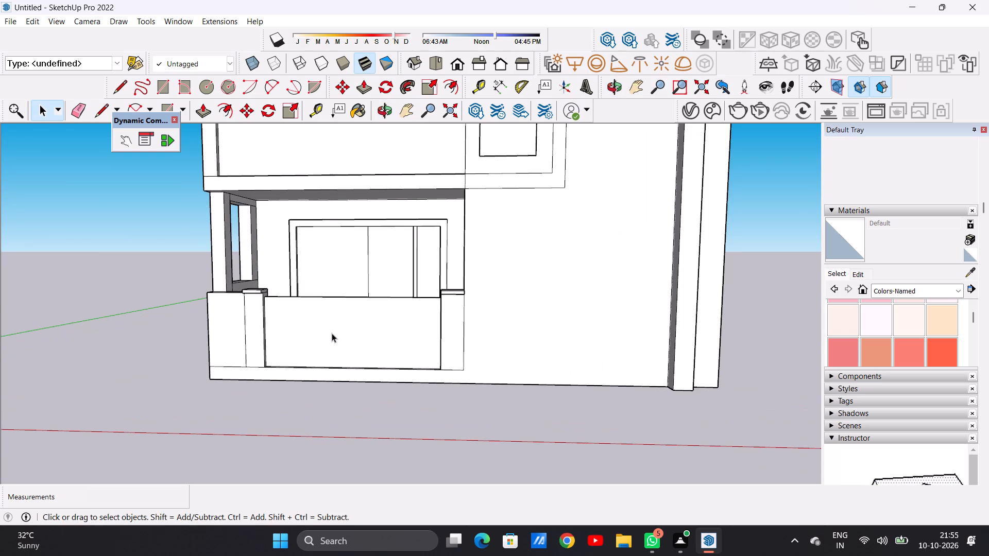
{"action": "middle_click_drag", "start_coordinate": [332, 333], "coordinate": [333, 318]}
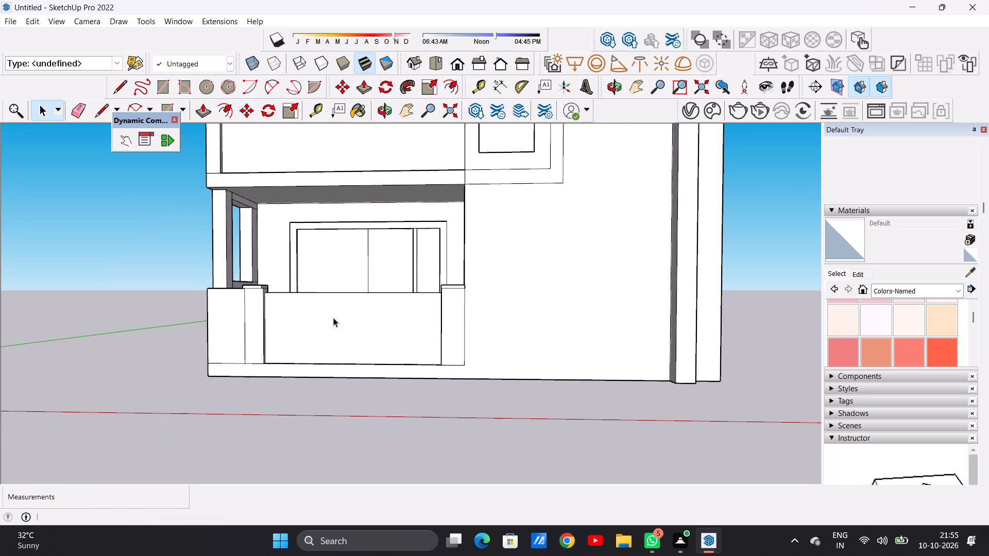
Draw three vertical lines about 4' 5/16" long on the gate panel's front: two dividers, plus one midway between them.
{"action": "key", "text": "l"}
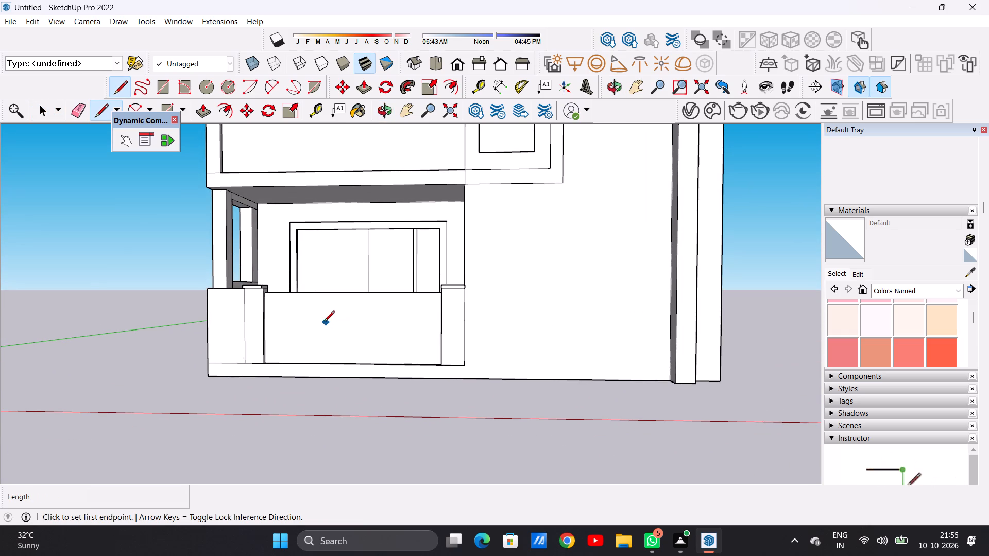
{"action": "left_click", "coordinate": [329, 295]}
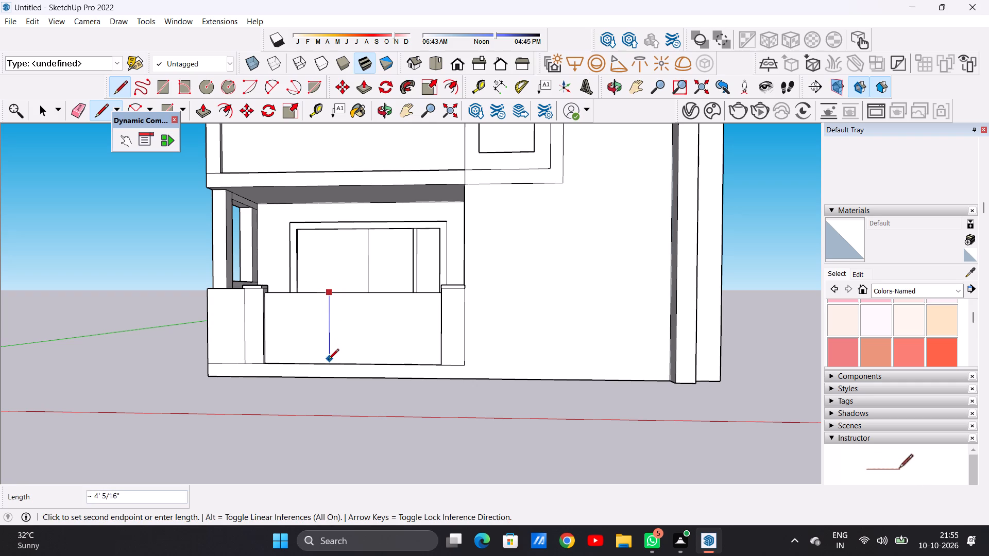
{"action": "middle_click_drag", "start_coordinate": [329, 353], "coordinate": [330, 401]}
{"action": "scroll", "coordinate": [329, 380], "scroll_direction": "up", "scroll_amount": 6}
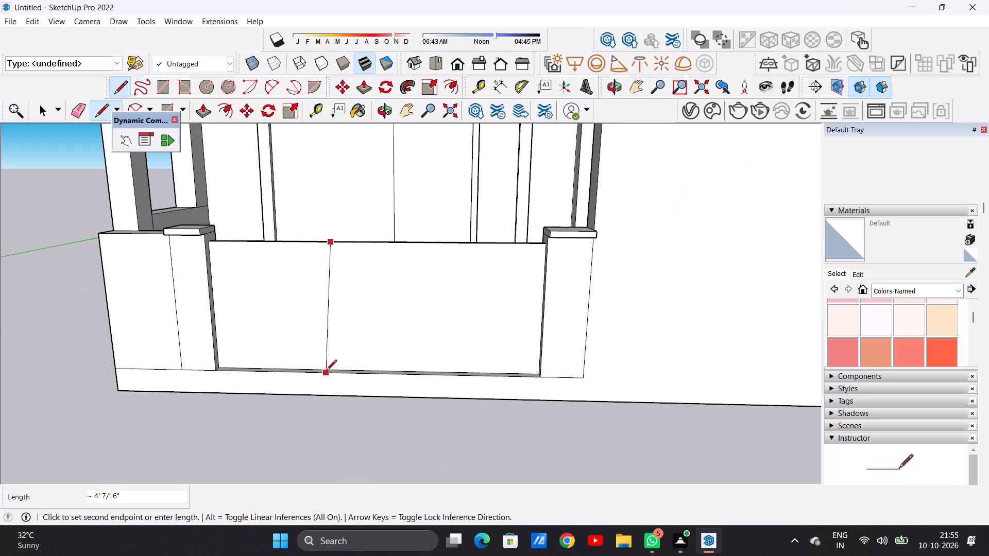
{"action": "left_click", "coordinate": [332, 368]}
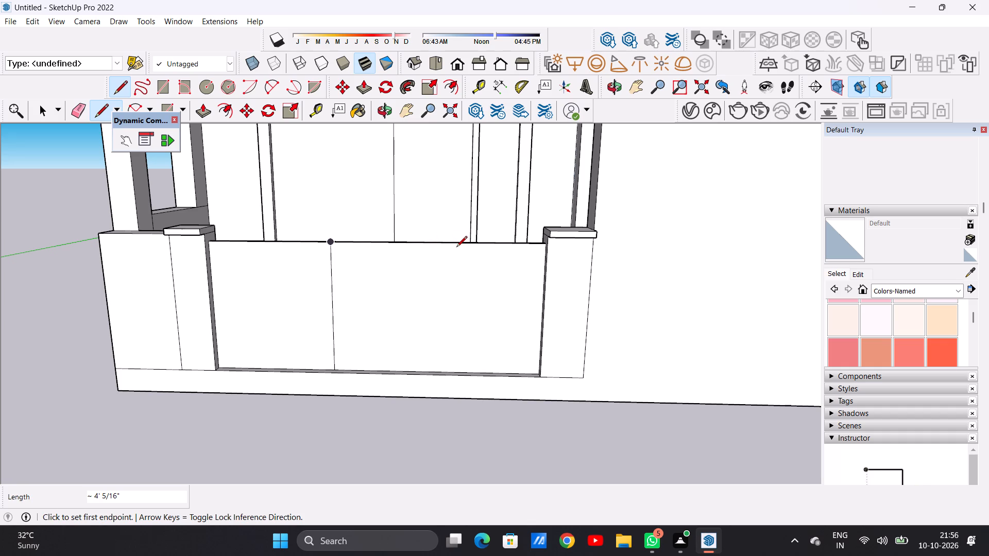
{"action": "left_click", "coordinate": [430, 244]}
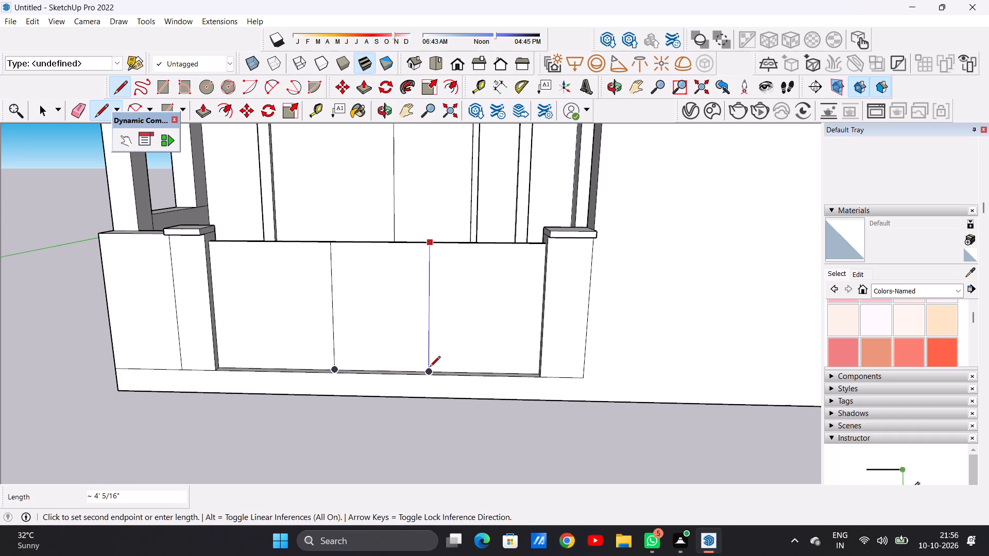
{"action": "left_click", "coordinate": [430, 368]}
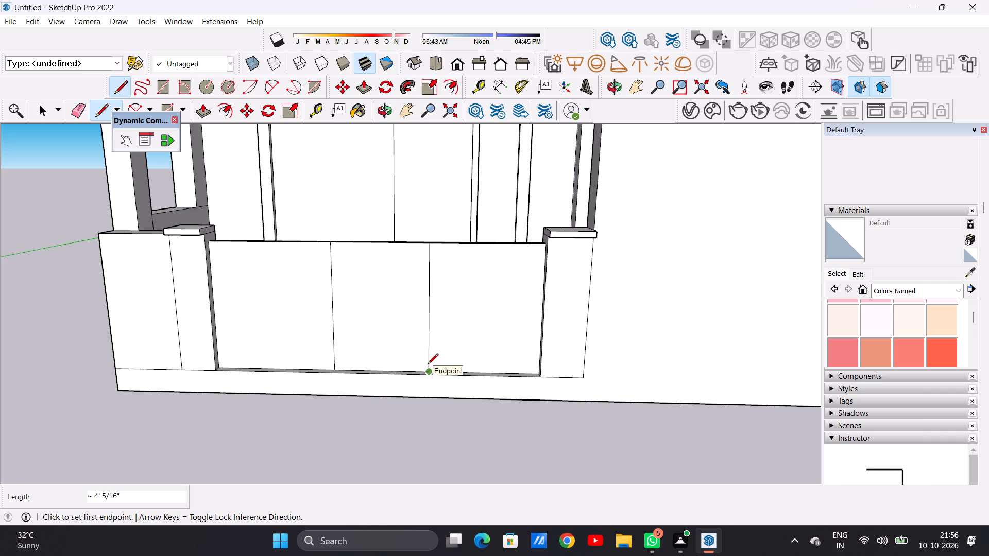
{"action": "left_click", "coordinate": [380, 244]}
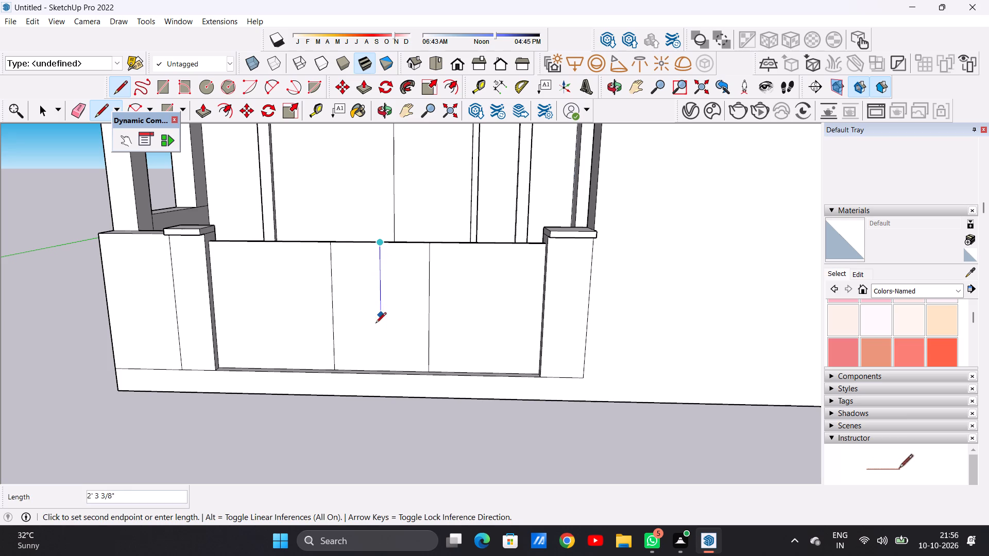
{"action": "left_click", "coordinate": [382, 367]}
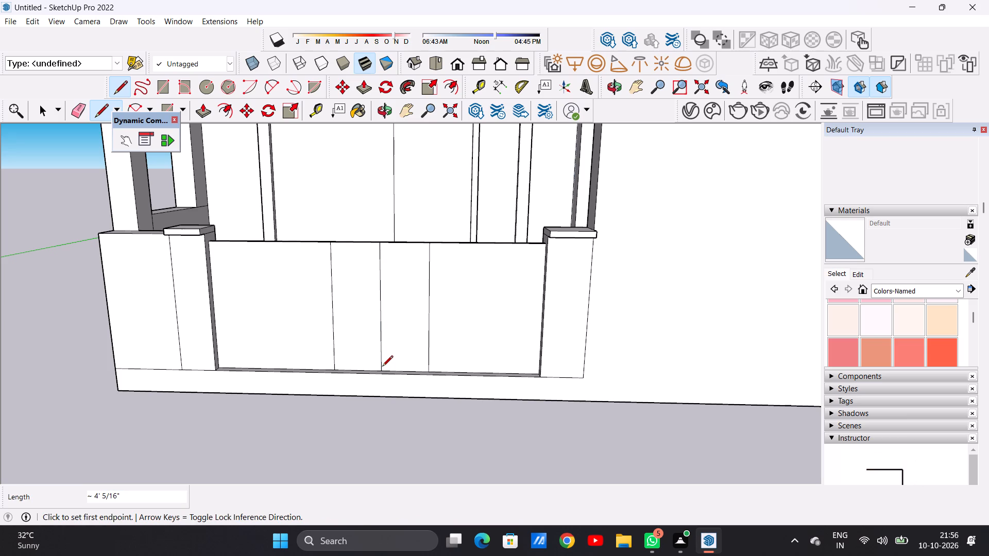
Draw four more full-height vertical lines on the gate: one just outside each outer divider and one just inside each end.
{"action": "scroll", "coordinate": [335, 279], "scroll_direction": "up", "scroll_amount": 4}
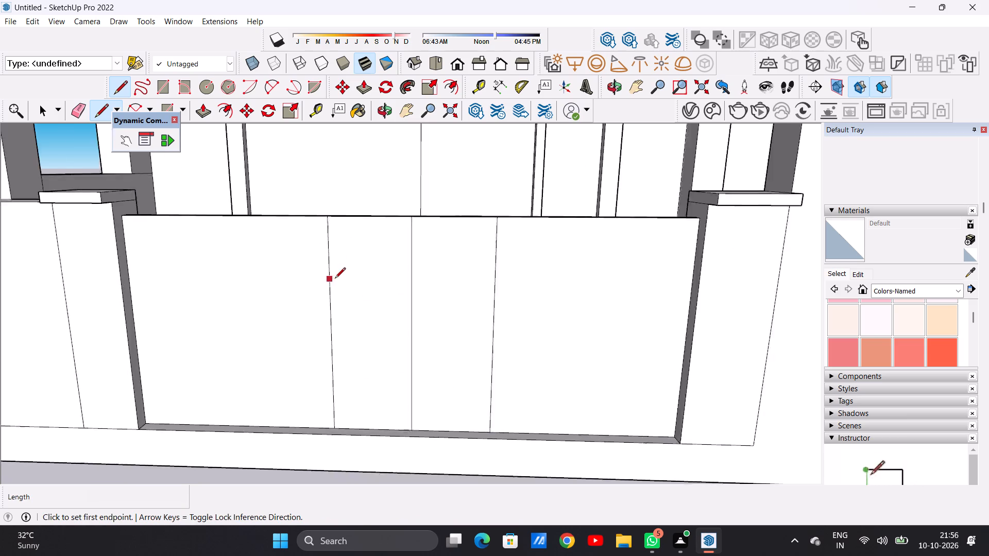
{"action": "scroll", "coordinate": [335, 279], "scroll_direction": "up", "scroll_amount": 2}
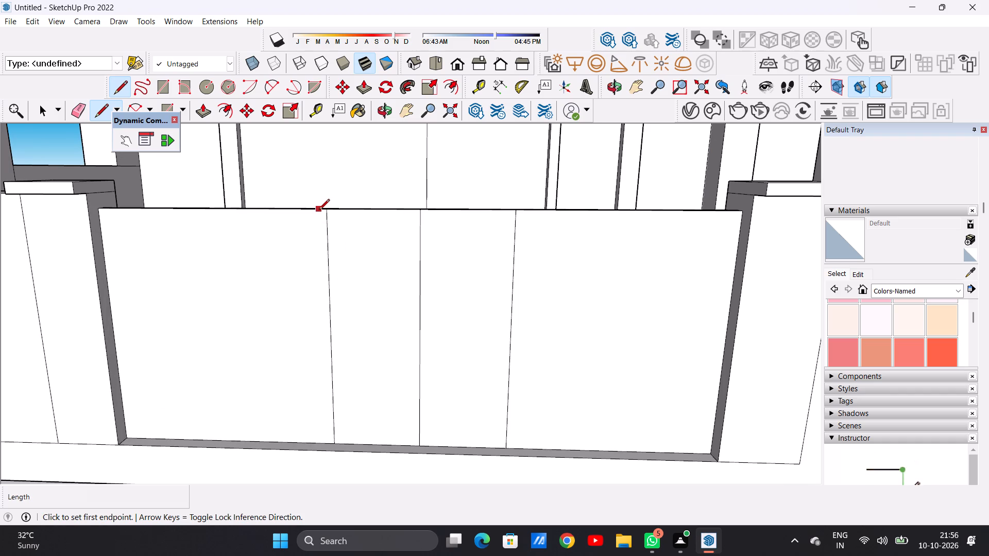
{"action": "left_click", "coordinate": [318, 211]}
{"action": "left_click", "coordinate": [327, 437]}
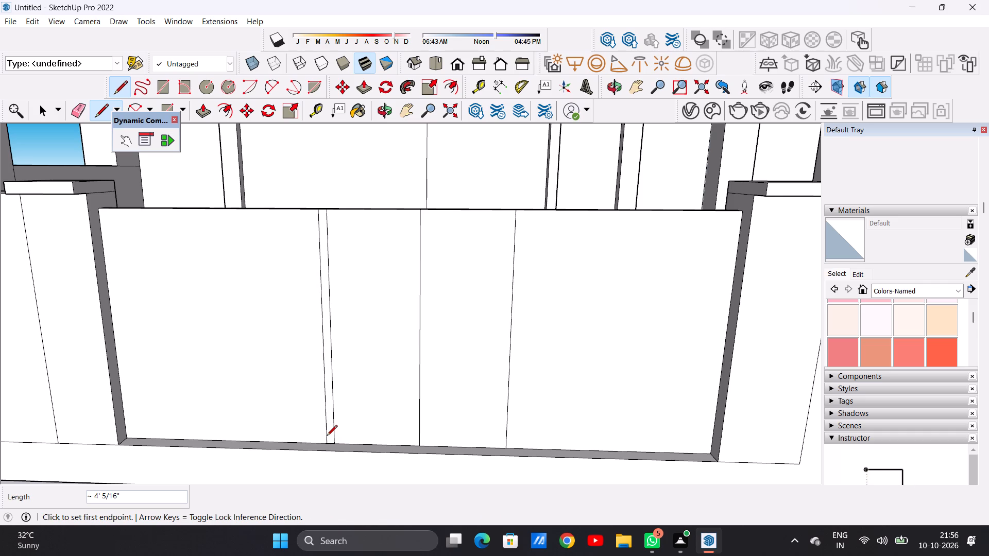
{"action": "left_click", "coordinate": [138, 439]}
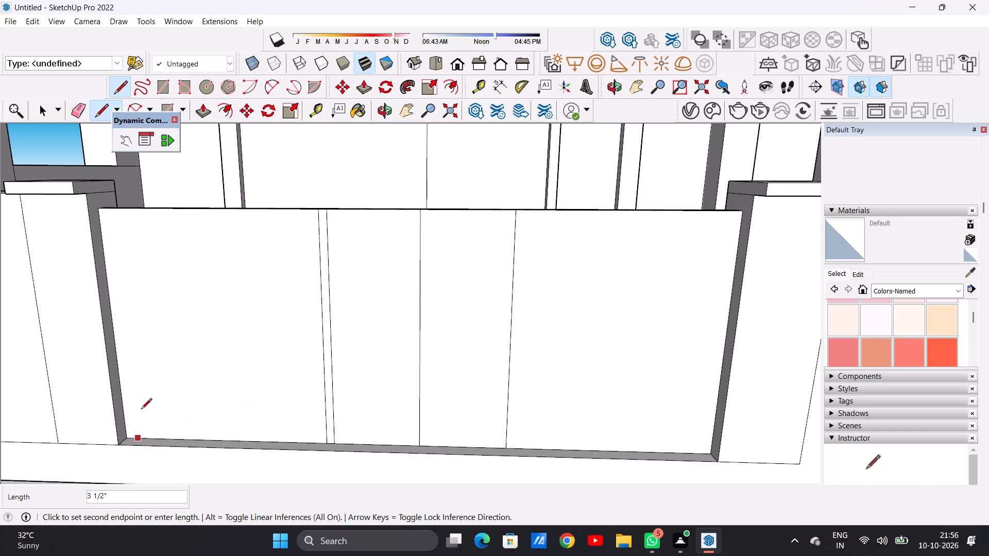
{"action": "left_click", "coordinate": [114, 210]}
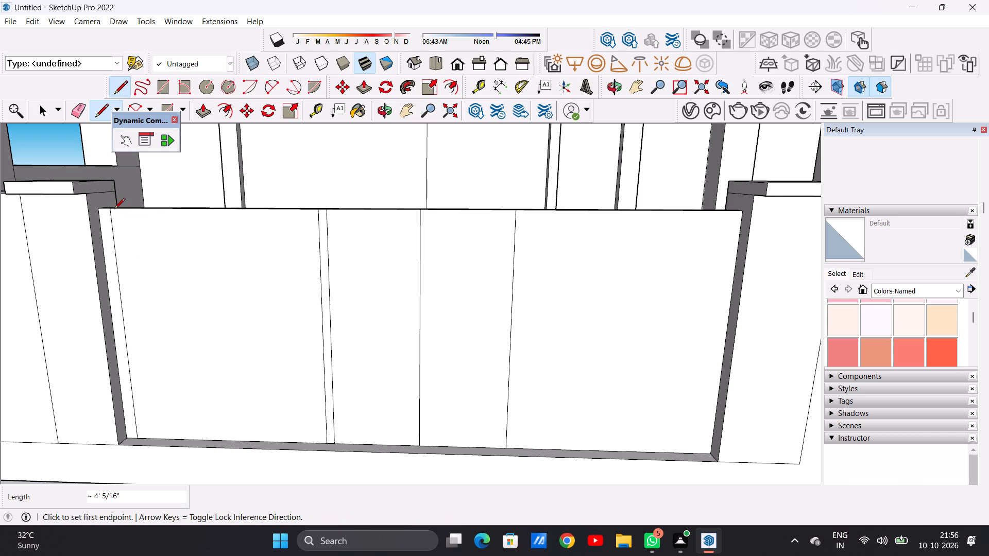
{"action": "left_click", "coordinate": [696, 451]}
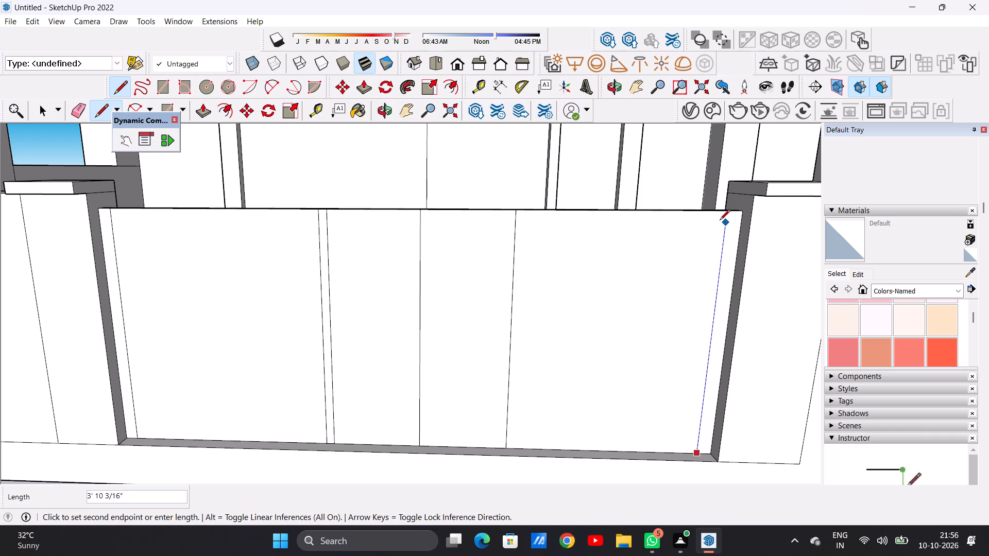
{"action": "left_click", "coordinate": [727, 215]}
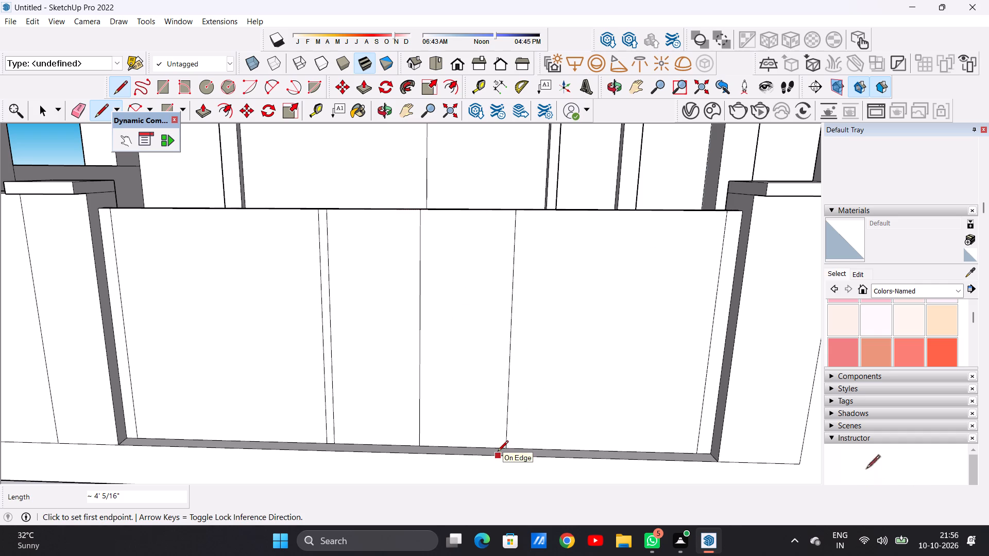
{"action": "left_click", "coordinate": [514, 446]}
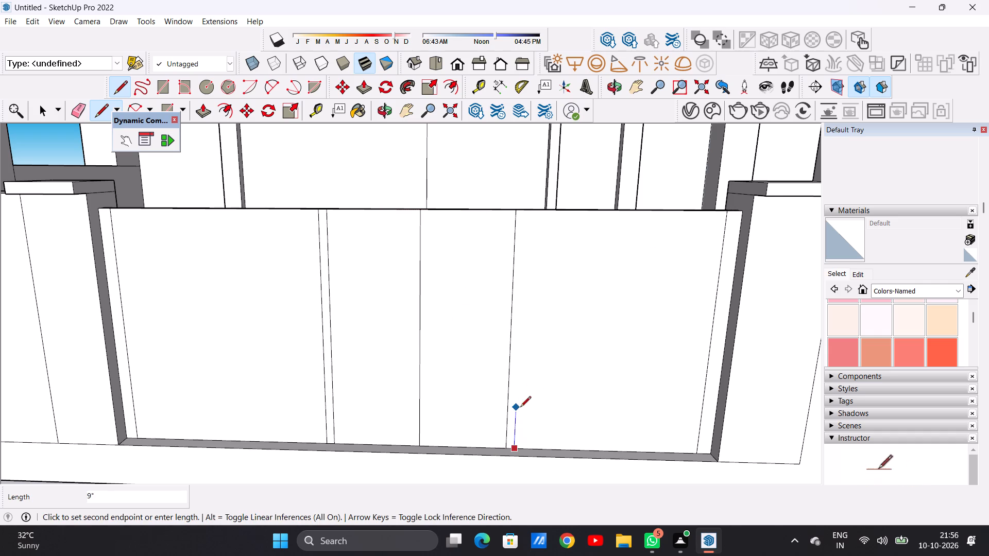
{"action": "left_click", "coordinate": [524, 211]}
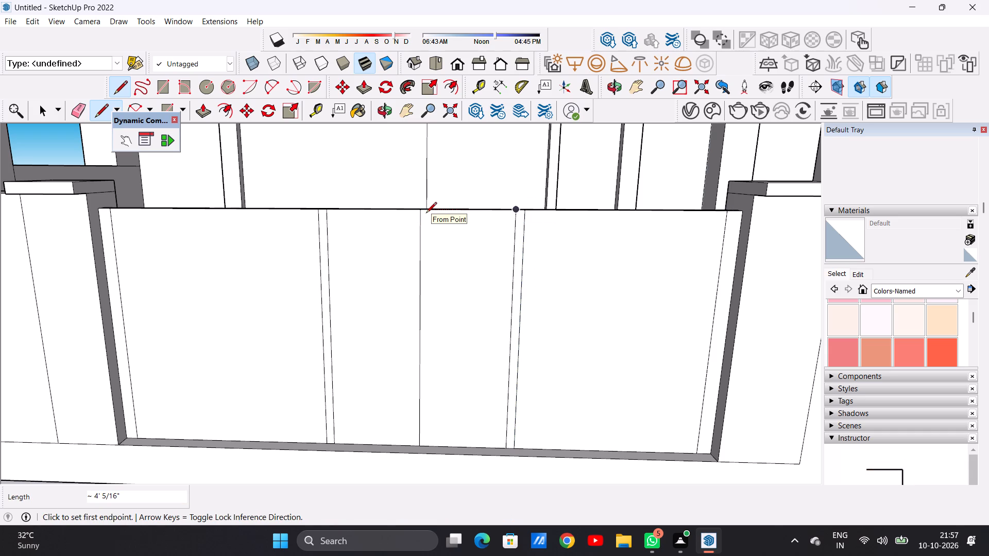
Examine the divided porch gate and the whole house facade from several distances and angles.
{"action": "key", "text": "space"}
{"action": "scroll", "coordinate": [372, 290], "scroll_direction": "down", "scroll_amount": 4}
{"action": "scroll", "coordinate": [372, 291], "scroll_direction": "up", "scroll_amount": 1}
{"action": "scroll", "coordinate": [372, 291], "scroll_direction": "down", "scroll_amount": 2}
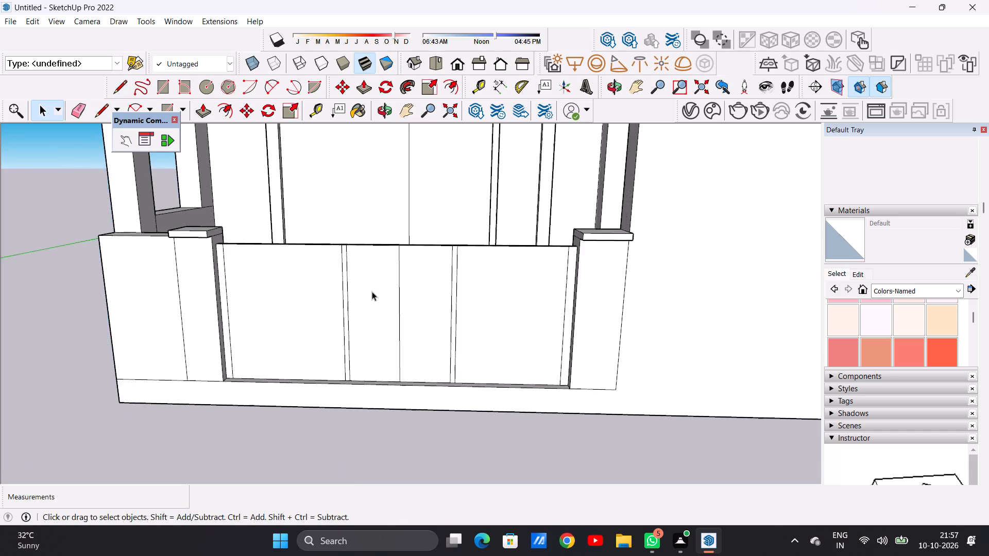
{"action": "scroll", "coordinate": [372, 291], "scroll_direction": "down", "scroll_amount": 5}
{"action": "middle_click_drag", "start_coordinate": [405, 340], "coordinate": [400, 283]}
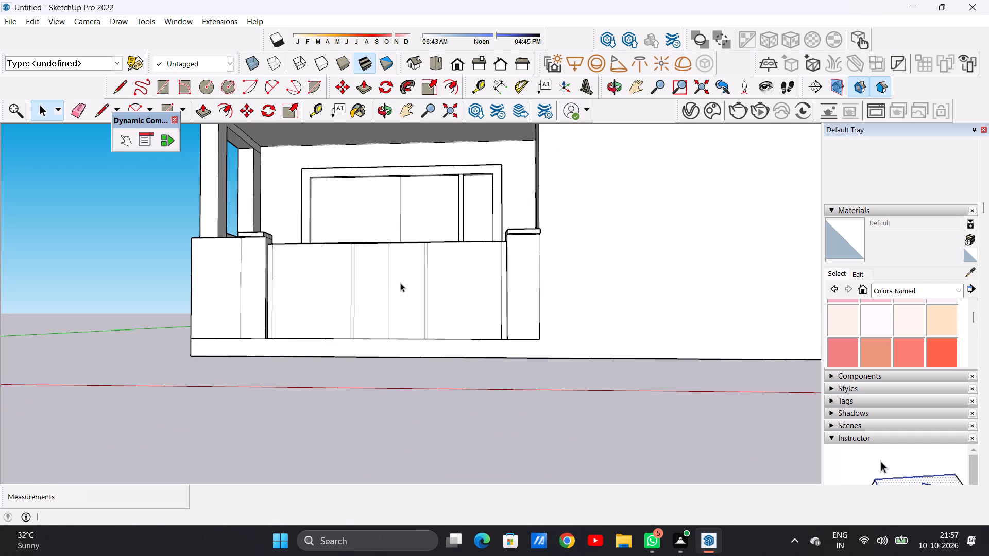
{"action": "scroll", "coordinate": [398, 280], "scroll_direction": "up", "scroll_amount": 8}
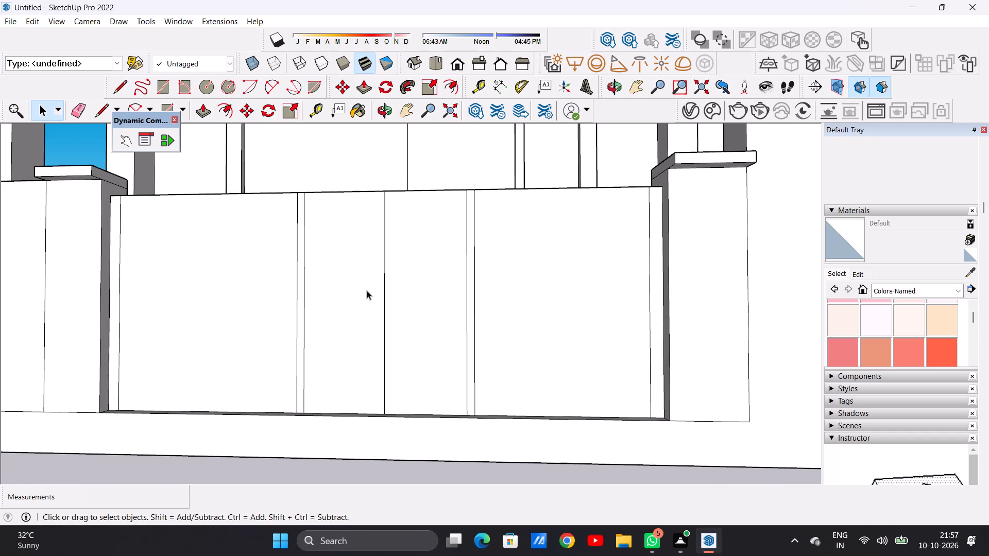
{"action": "scroll", "coordinate": [370, 336], "scroll_direction": "down", "scroll_amount": 11}
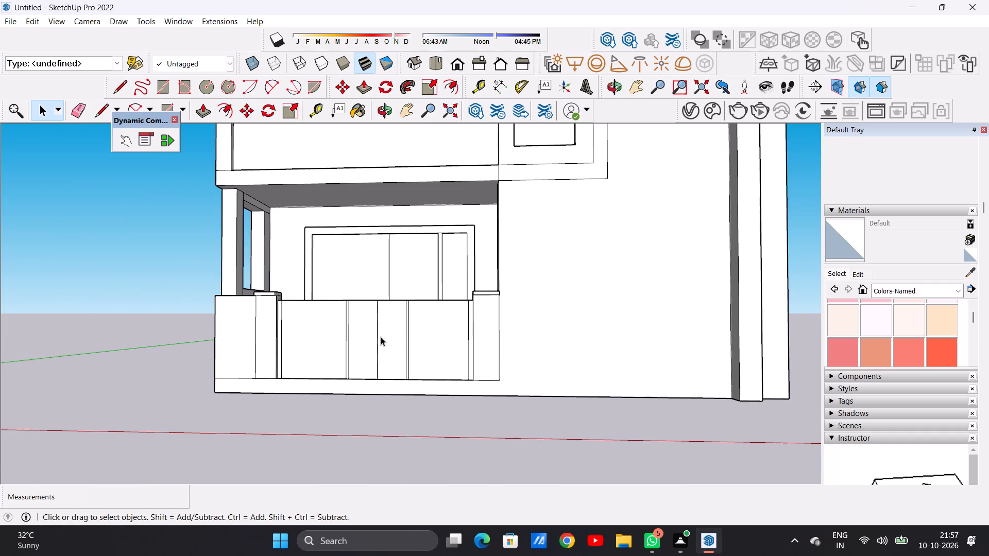
{"action": "middle_click_drag", "start_coordinate": [386, 322], "coordinate": [394, 405]}
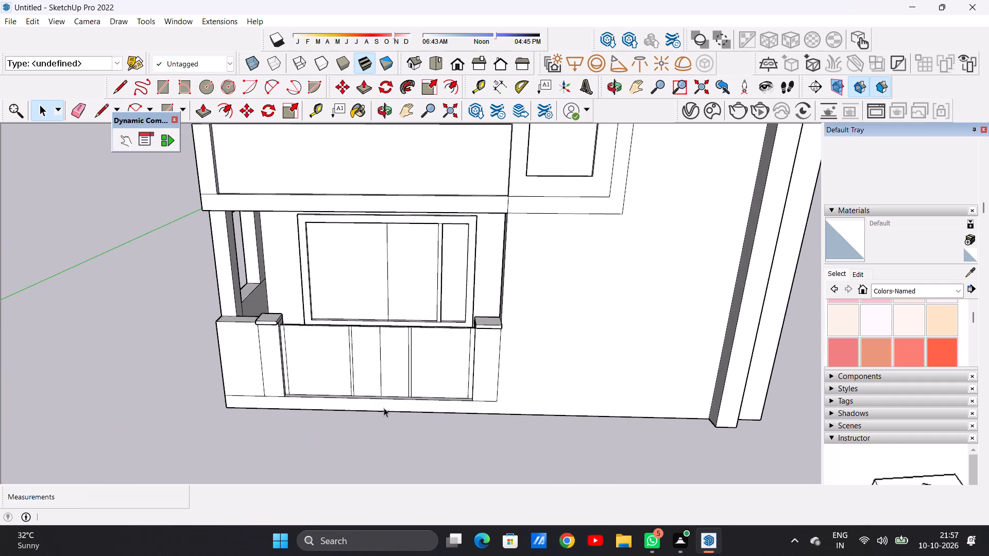
{"action": "scroll", "coordinate": [381, 408], "scroll_direction": "down", "scroll_amount": 12}
{"action": "scroll", "coordinate": [372, 402], "scroll_direction": "up", "scroll_amount": 5}
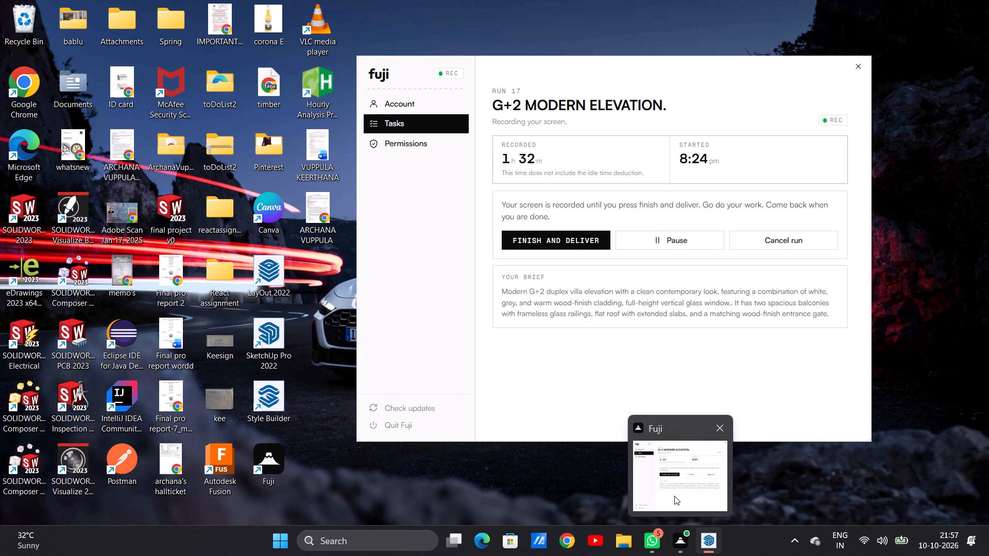
{"action": "left_click", "coordinate": [687, 470]}
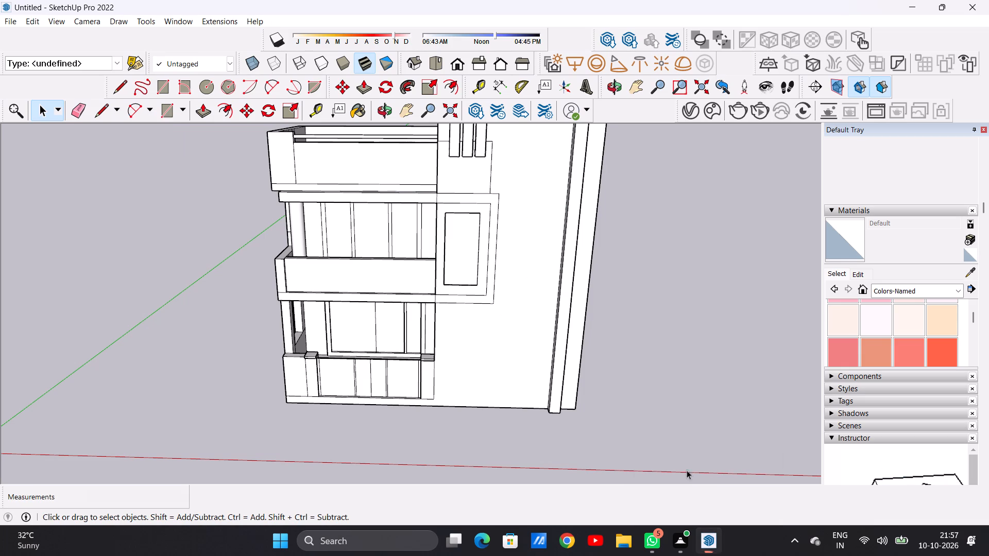
{"action": "scroll", "coordinate": [377, 415], "scroll_direction": "down", "scroll_amount": 12}
{"action": "middle_click_drag", "start_coordinate": [377, 394], "coordinate": [389, 341]}
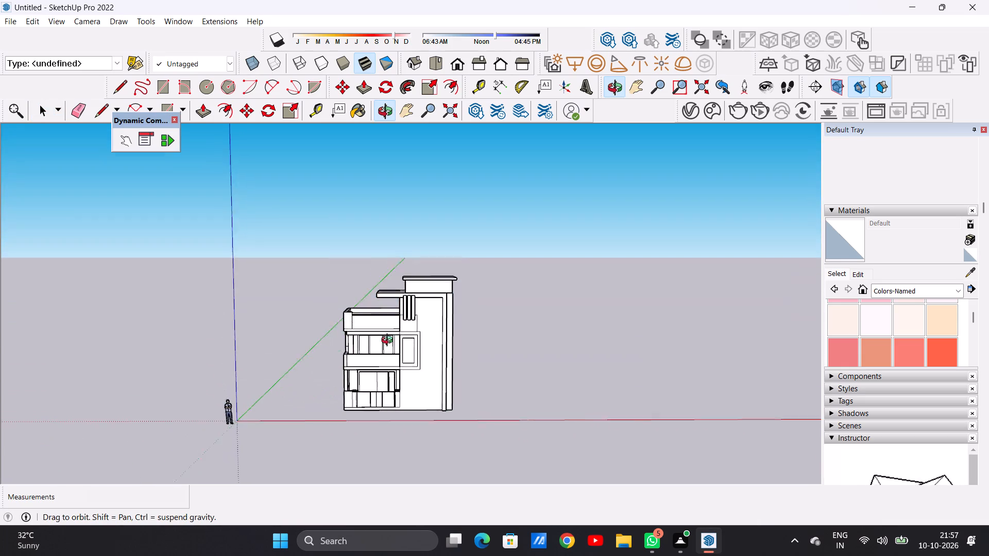
{"action": "middle_click_drag", "start_coordinate": [389, 341], "coordinate": [383, 366]}
{"action": "scroll", "coordinate": [402, 356], "scroll_direction": "up", "scroll_amount": 6}
{"action": "scroll", "coordinate": [370, 391], "scroll_direction": "up", "scroll_amount": 6}
{"action": "middle_click_drag", "start_coordinate": [253, 387], "coordinate": [524, 374]}
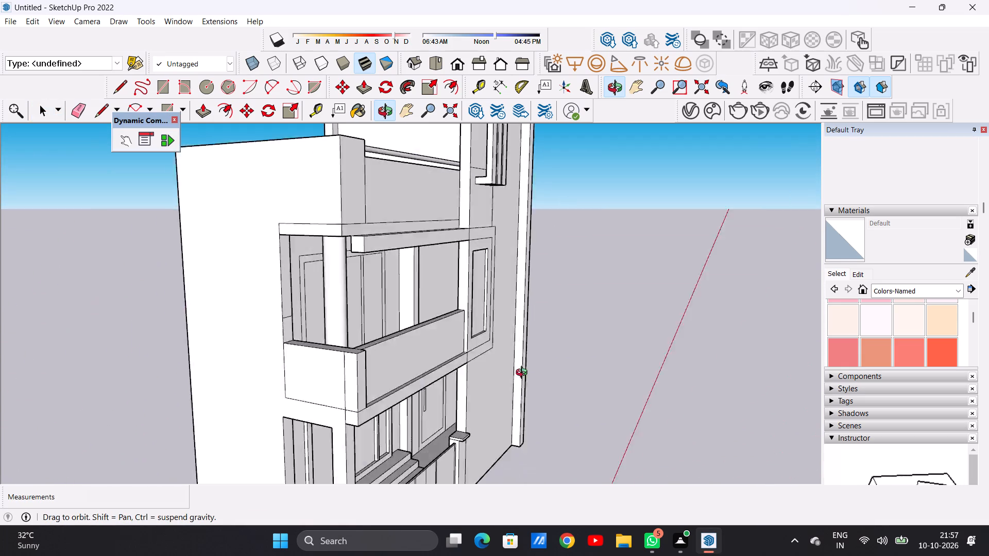
{"action": "middle_click_drag", "start_coordinate": [524, 374], "coordinate": [262, 355]}
{"action": "scroll", "coordinate": [266, 364], "scroll_direction": "up", "scroll_amount": 1}
{"action": "scroll", "coordinate": [301, 387], "scroll_direction": "down", "scroll_amount": 6}
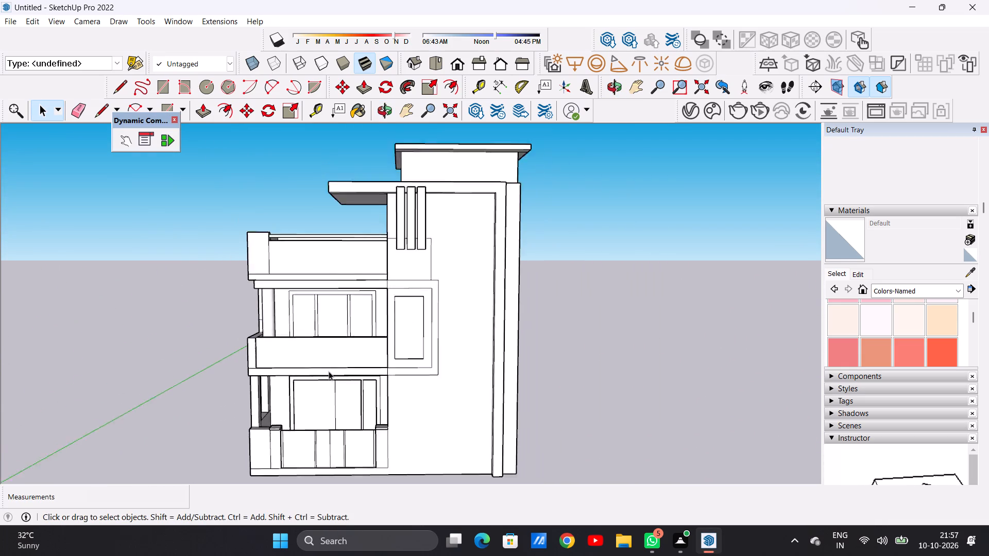
{"action": "scroll", "coordinate": [329, 371], "scroll_direction": "down", "scroll_amount": 4}
{"action": "middle_click_drag", "start_coordinate": [368, 404], "coordinate": [478, 410]}
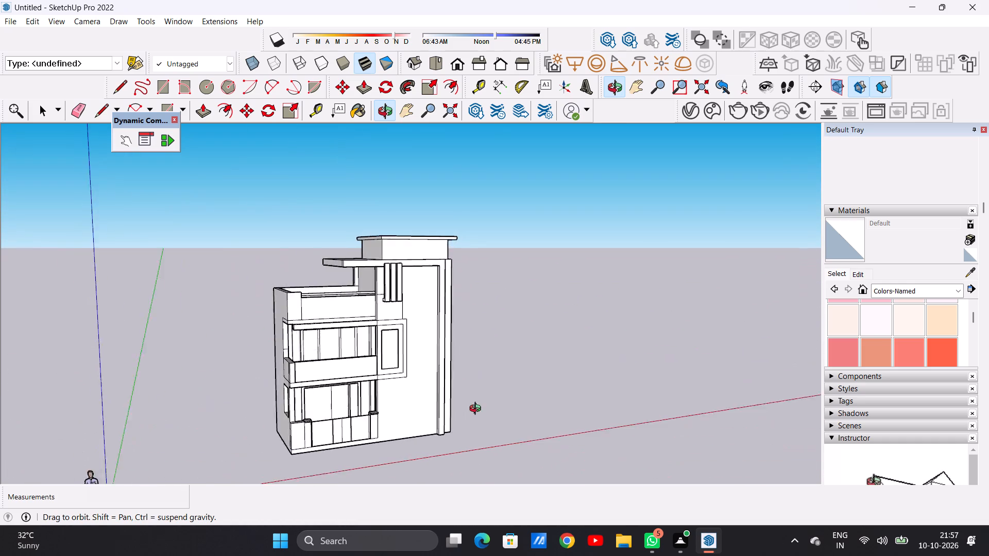
{"action": "middle_click_drag", "start_coordinate": [478, 410], "coordinate": [375, 384]}
{"action": "scroll", "coordinate": [401, 392], "scroll_direction": "up", "scroll_amount": 1}
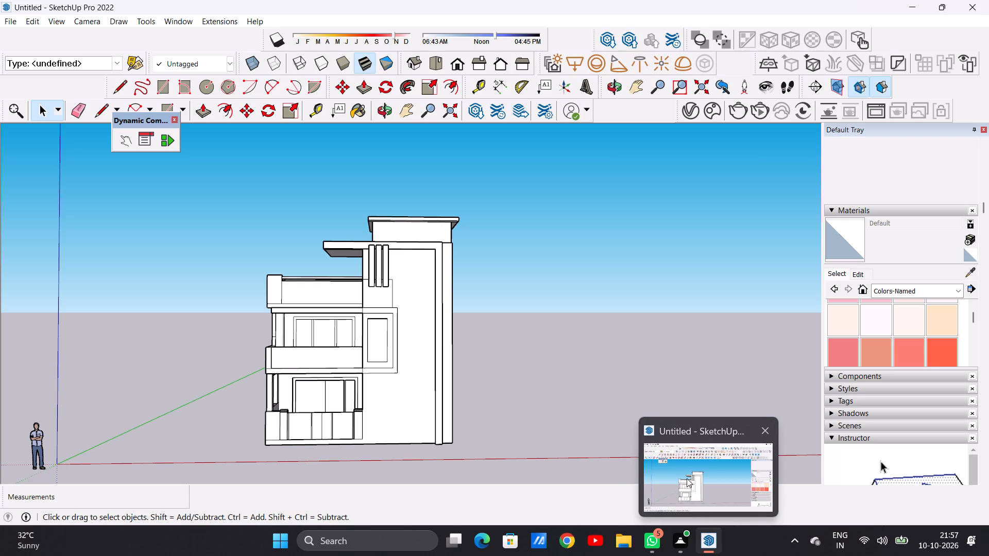
{"action": "left_click", "coordinate": [687, 478]}
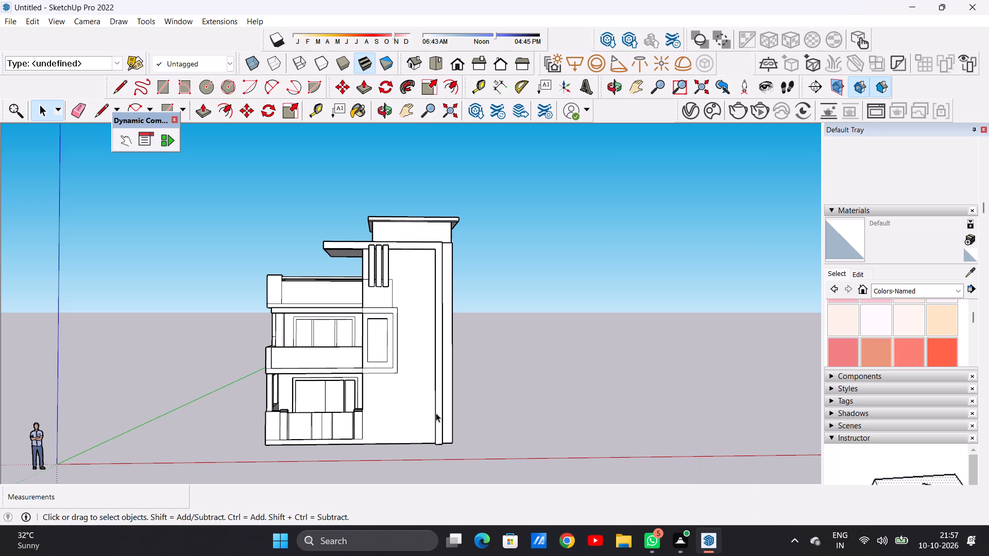
{"action": "scroll", "coordinate": [433, 388], "scroll_direction": "down", "scroll_amount": 4}
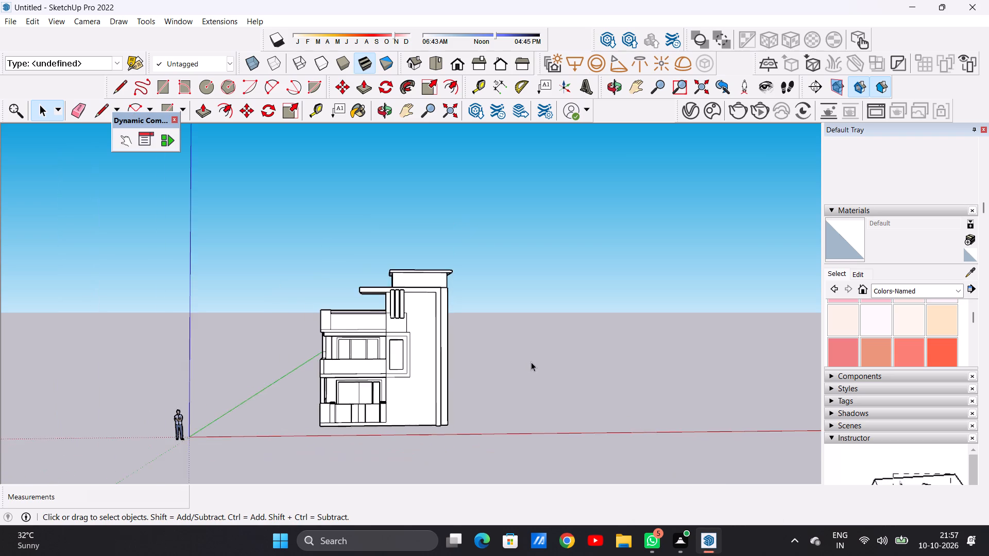
{"action": "middle_click_drag", "start_coordinate": [518, 364], "coordinate": [487, 392]}
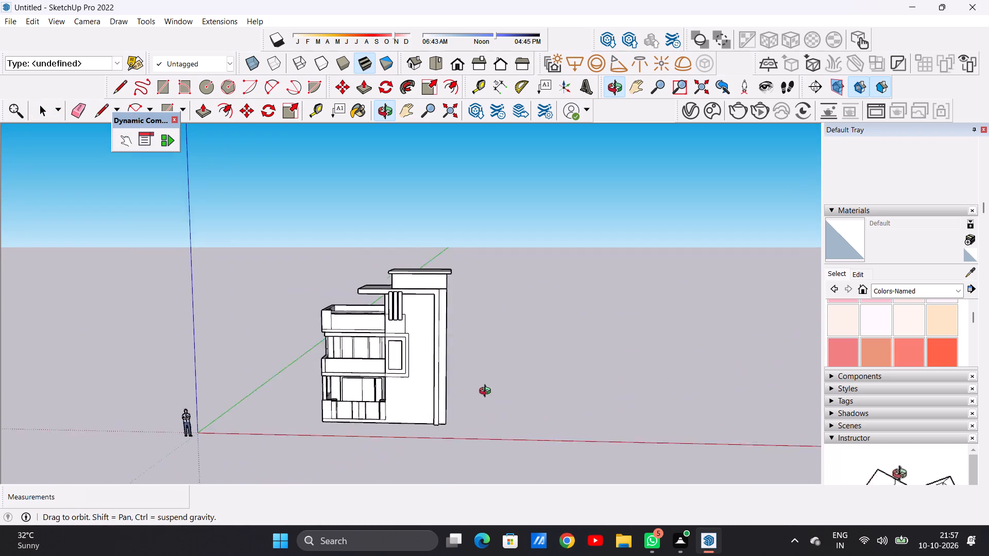
{"action": "middle_click_drag", "start_coordinate": [487, 392], "coordinate": [496, 386]}
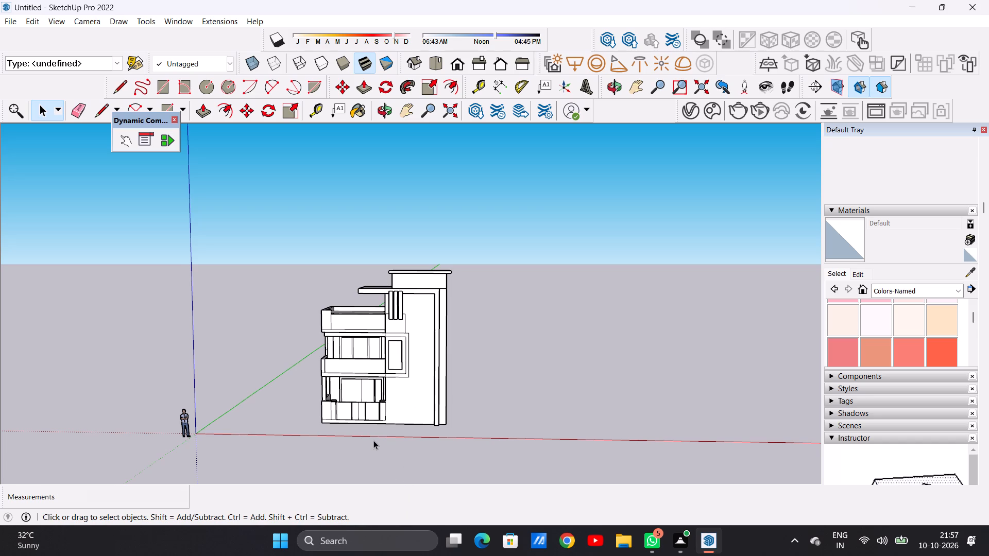
{"action": "scroll", "coordinate": [359, 426], "scroll_direction": "up", "scroll_amount": 13}
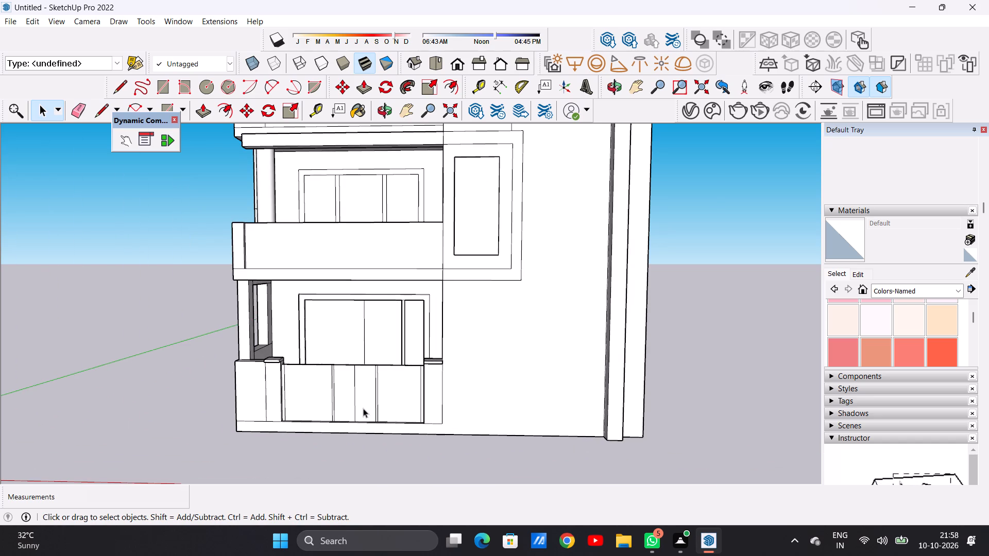
{"action": "scroll", "coordinate": [370, 427], "scroll_direction": "down", "scroll_amount": 9}
{"action": "middle_click_drag", "start_coordinate": [448, 394], "coordinate": [444, 403]}
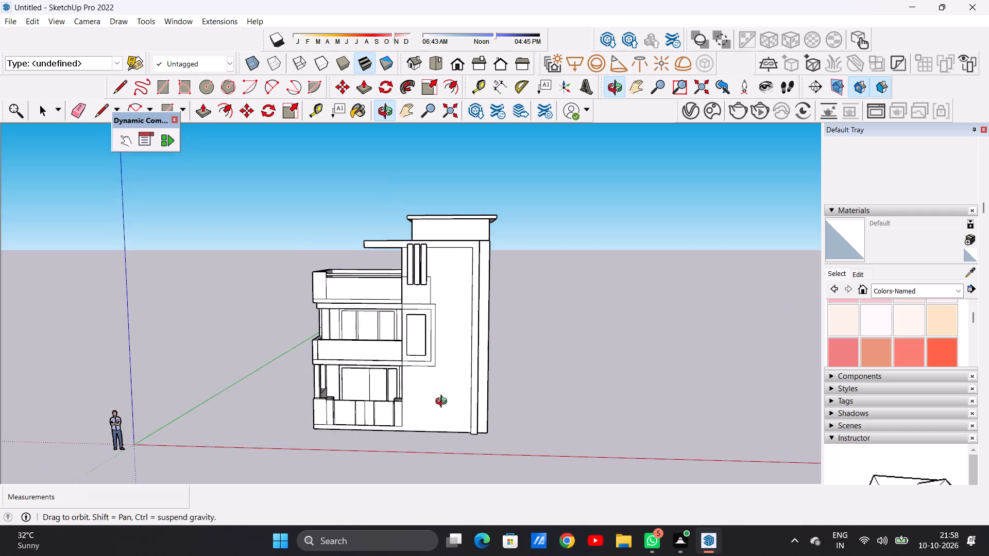
{"action": "middle_click_drag", "start_coordinate": [444, 403], "coordinate": [449, 412]}
{"action": "scroll", "coordinate": [459, 242], "scroll_direction": "up", "scroll_amount": 4}
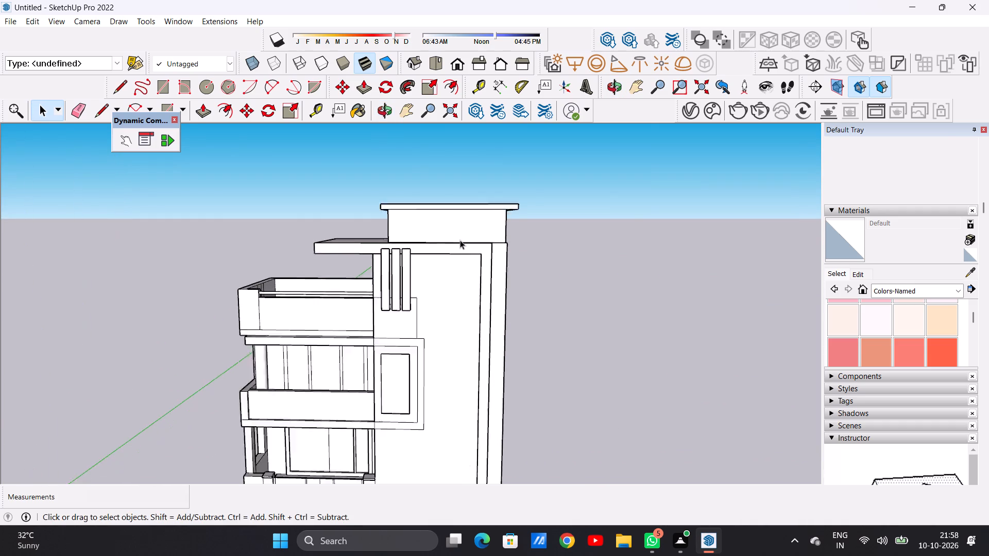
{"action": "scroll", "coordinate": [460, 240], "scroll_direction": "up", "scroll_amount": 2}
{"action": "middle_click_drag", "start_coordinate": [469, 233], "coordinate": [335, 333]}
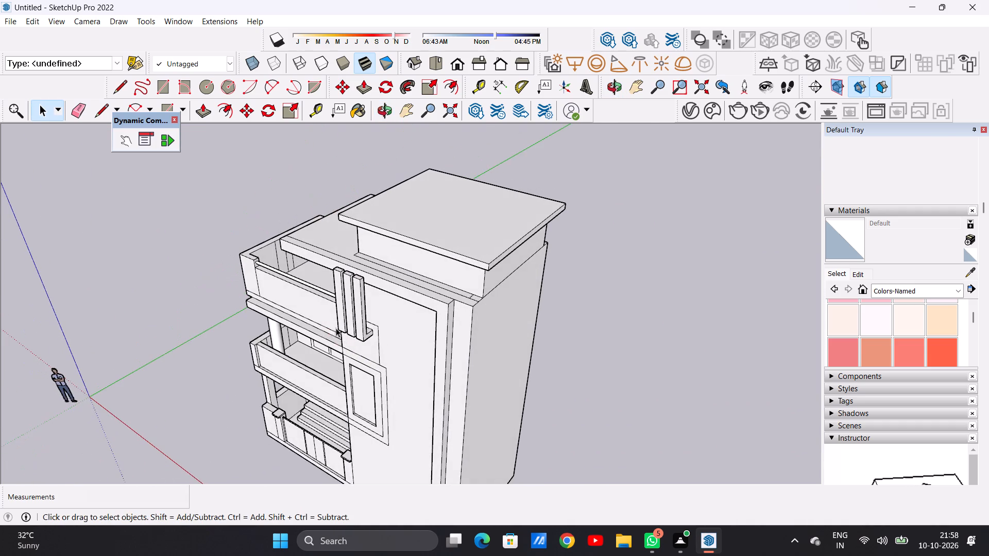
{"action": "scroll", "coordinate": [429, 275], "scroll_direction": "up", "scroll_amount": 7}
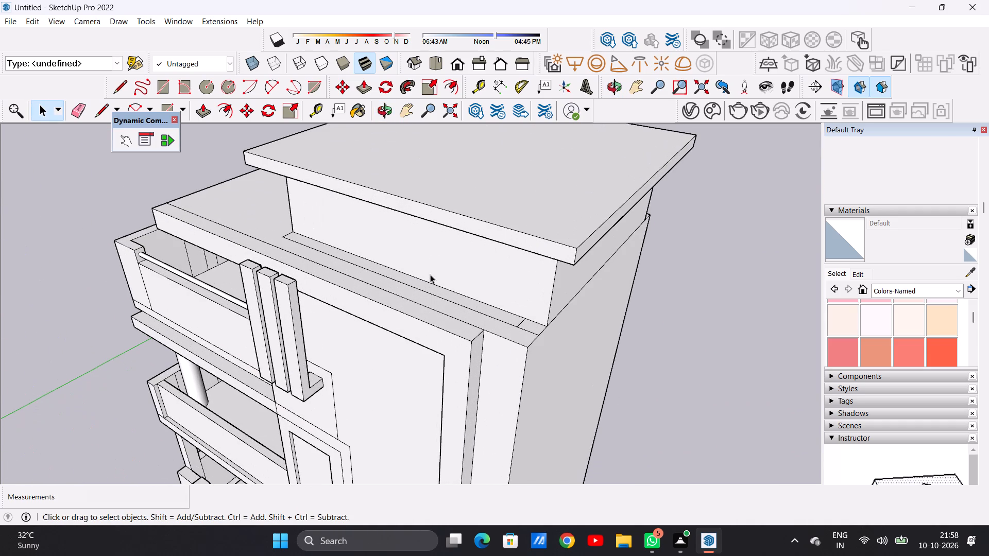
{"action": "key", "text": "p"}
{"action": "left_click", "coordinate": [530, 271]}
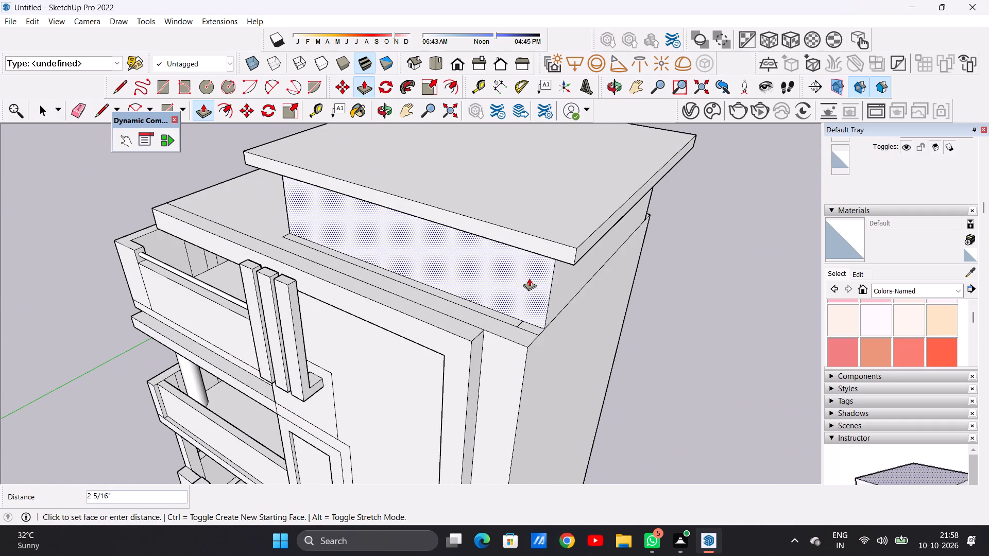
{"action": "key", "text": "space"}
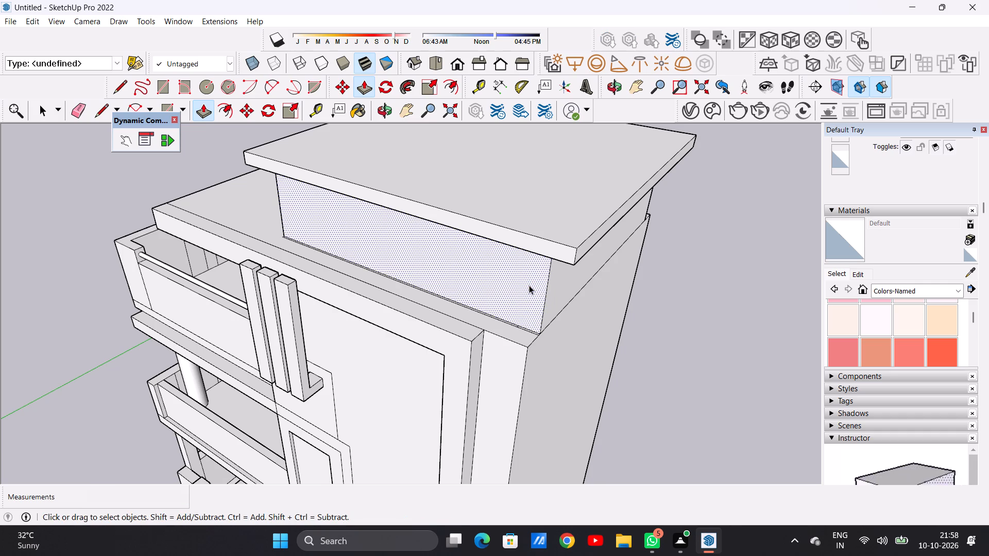
Draw a rectangle about 5' 13/16" high by 2' 9 3/4" wide on the blank ground-floor wall, against the projecting vertical band at its outer edge.
{"action": "scroll", "coordinate": [498, 303], "scroll_direction": "down", "scroll_amount": 6}
{"action": "middle_click_drag", "start_coordinate": [486, 331], "coordinate": [538, 262]}
{"action": "scroll", "coordinate": [533, 262], "scroll_direction": "down", "scroll_amount": 5}
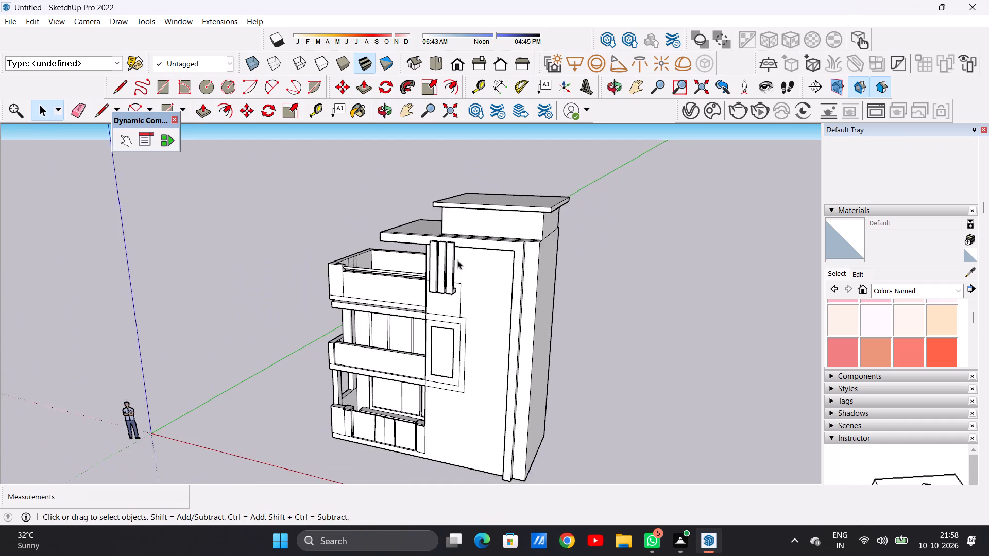
{"action": "scroll", "coordinate": [457, 260], "scroll_direction": "down", "scroll_amount": 2}
{"action": "middle_click_drag", "start_coordinate": [439, 277], "coordinate": [515, 262]}
{"action": "scroll", "coordinate": [498, 279], "scroll_direction": "down", "scroll_amount": 5}
{"action": "scroll", "coordinate": [509, 316], "scroll_direction": "up", "scroll_amount": 3}
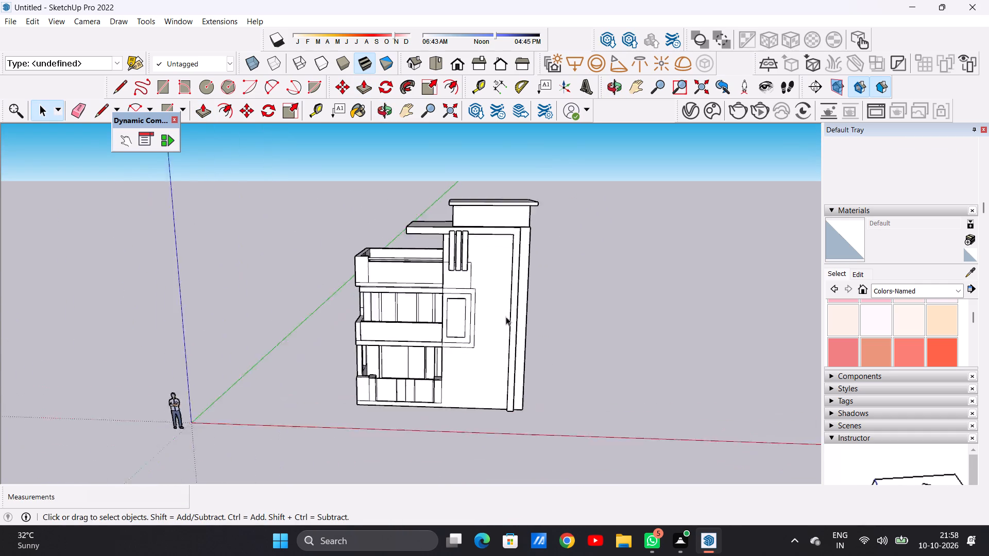
{"action": "scroll", "coordinate": [506, 317], "scroll_direction": "up", "scroll_amount": 4}
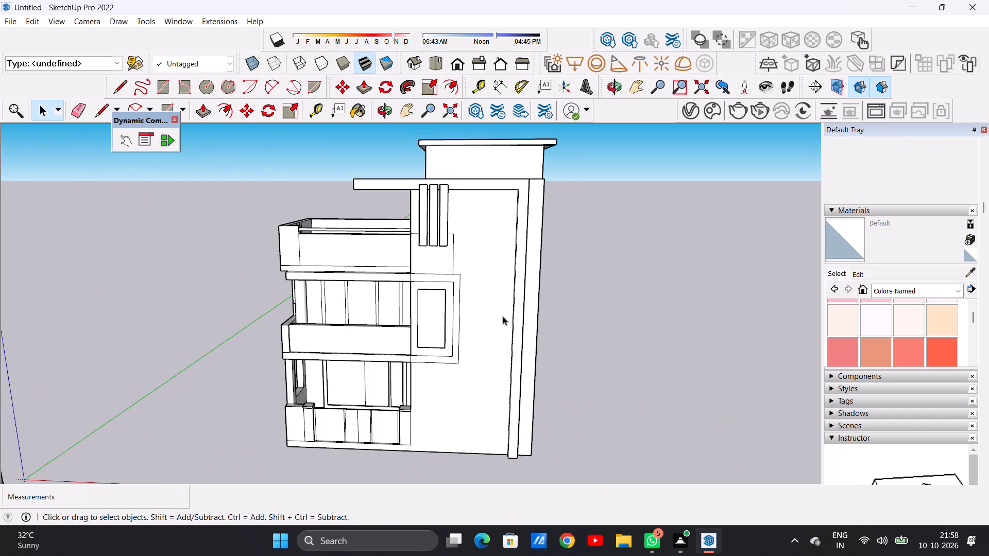
{"action": "key", "text": "r"}
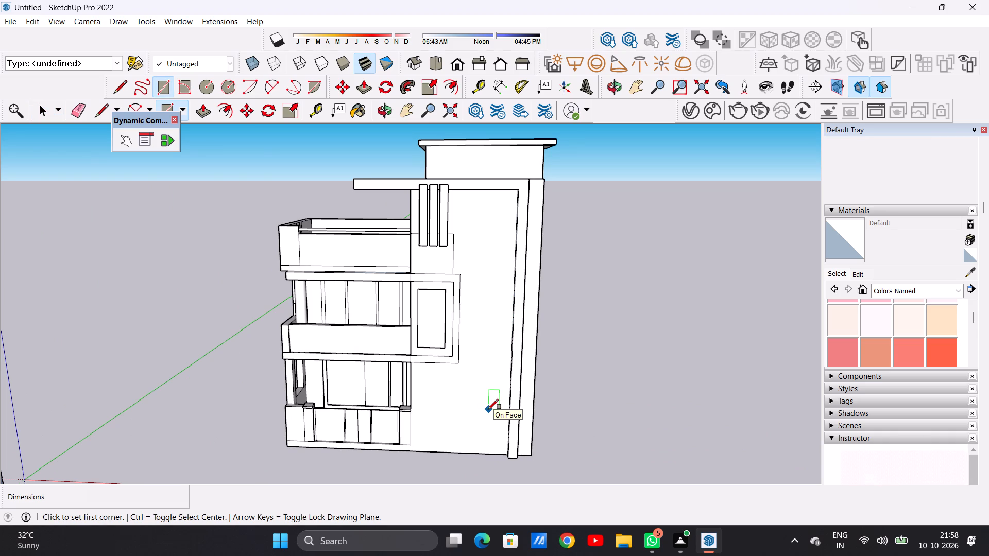
{"action": "middle_click_drag", "start_coordinate": [488, 409], "coordinate": [549, 411]}
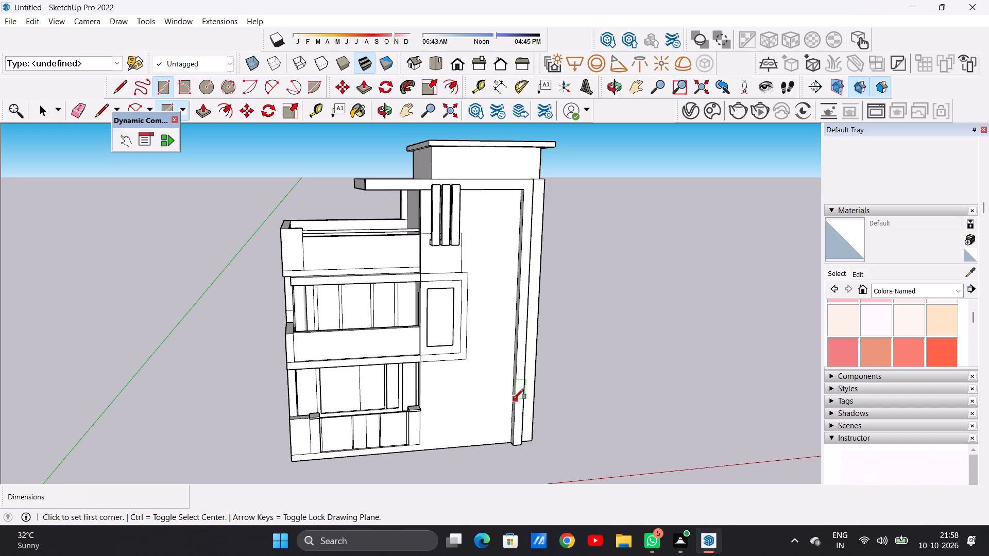
{"action": "left_click", "coordinate": [511, 402]}
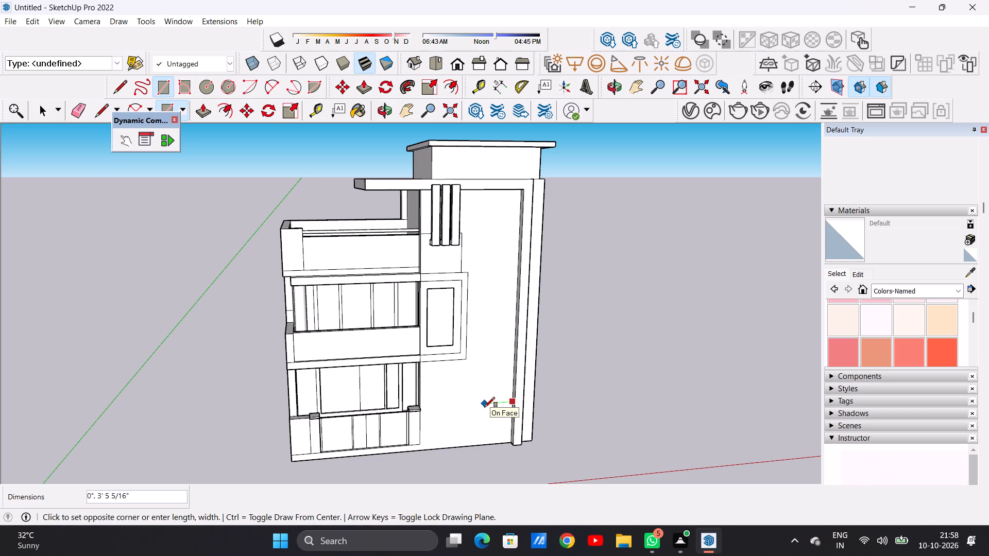
{"action": "left_click", "coordinate": [485, 407]}
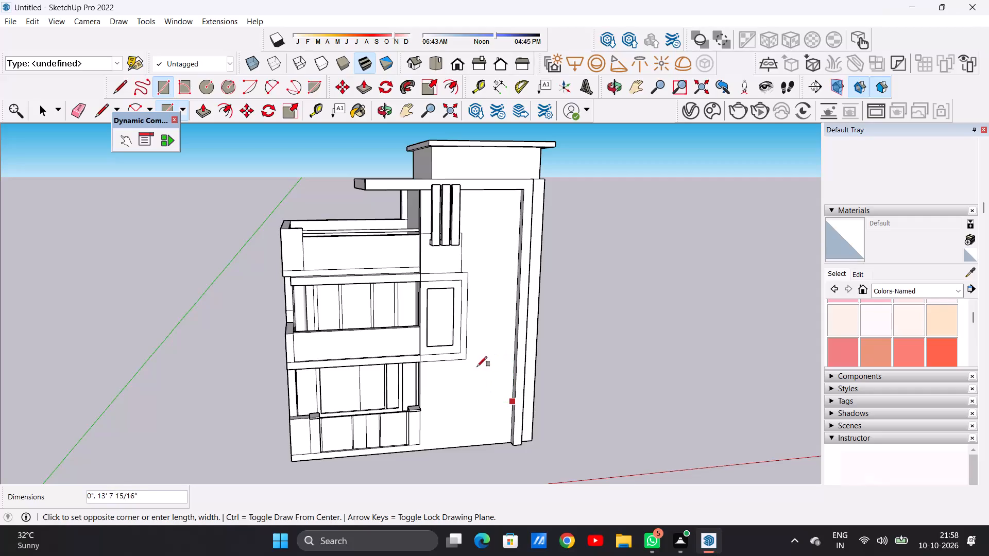
{"action": "left_click", "coordinate": [491, 362]}
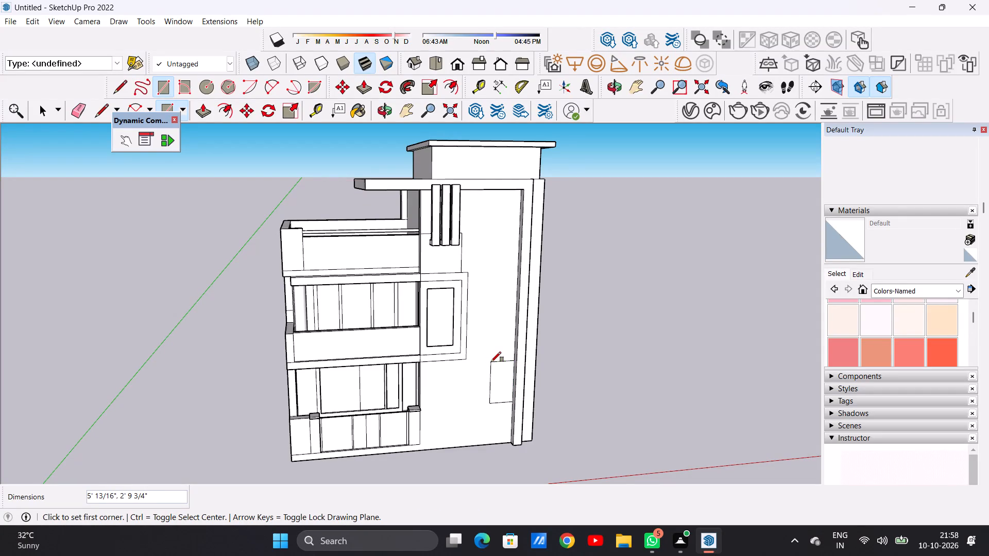
{"action": "key", "text": "space"}
Examine the new wall rectangle beside the vertical band, first within the whole facade and then up close.
{"action": "middle_click_drag", "start_coordinate": [411, 393], "coordinate": [317, 346]}
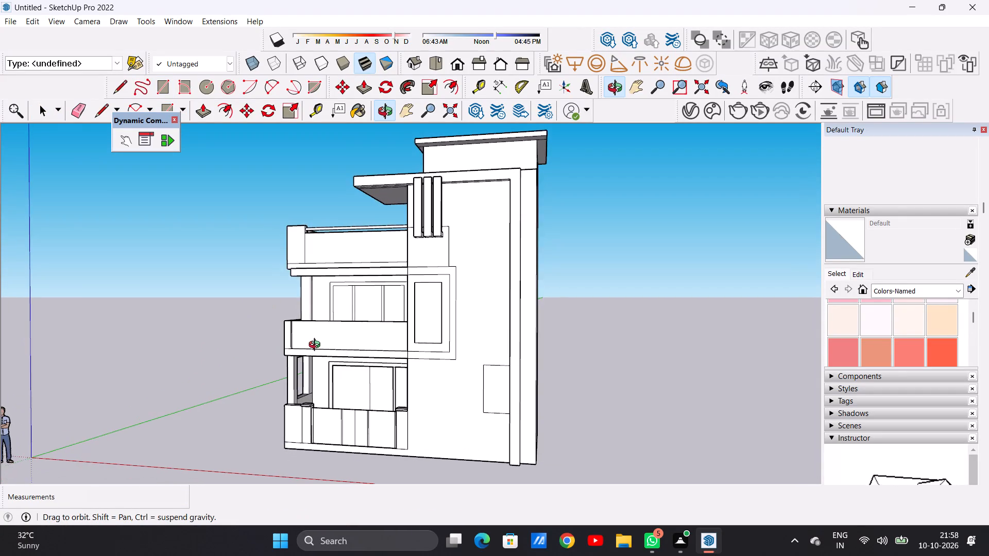
{"action": "middle_click_drag", "start_coordinate": [317, 346], "coordinate": [320, 348]}
{"action": "scroll", "coordinate": [404, 391], "scroll_direction": "down", "scroll_amount": 3}
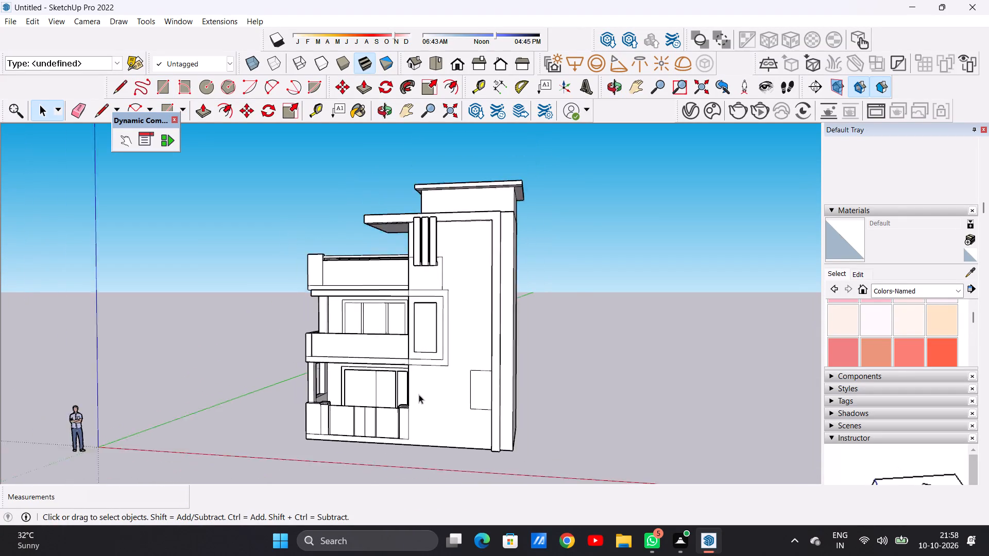
{"action": "scroll", "coordinate": [419, 394], "scroll_direction": "down", "scroll_amount": 3}
{"action": "scroll", "coordinate": [471, 396], "scroll_direction": "up", "scroll_amount": 18}
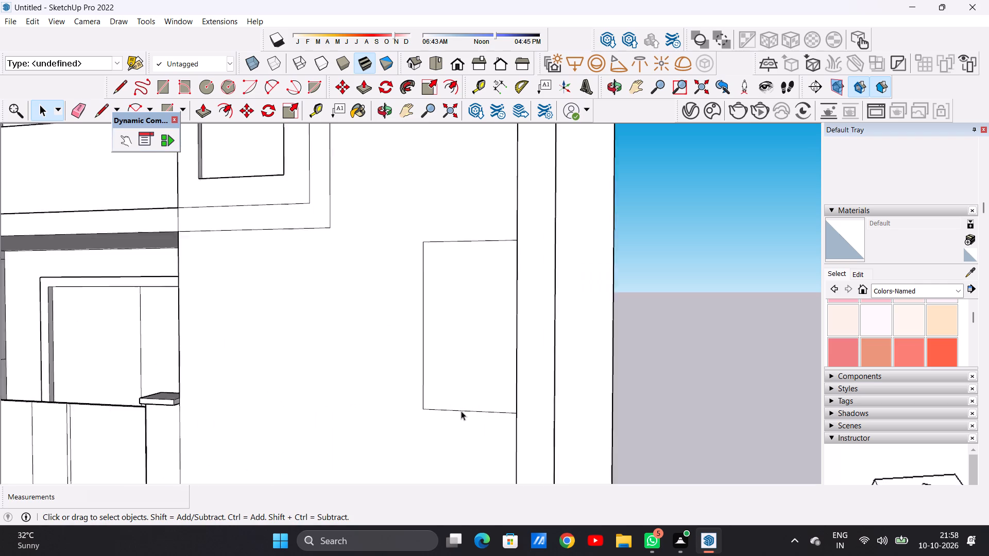
{"action": "scroll", "coordinate": [461, 411], "scroll_direction": "up", "scroll_amount": 2}
{"action": "middle_click_drag", "start_coordinate": [452, 410], "coordinate": [522, 419]}
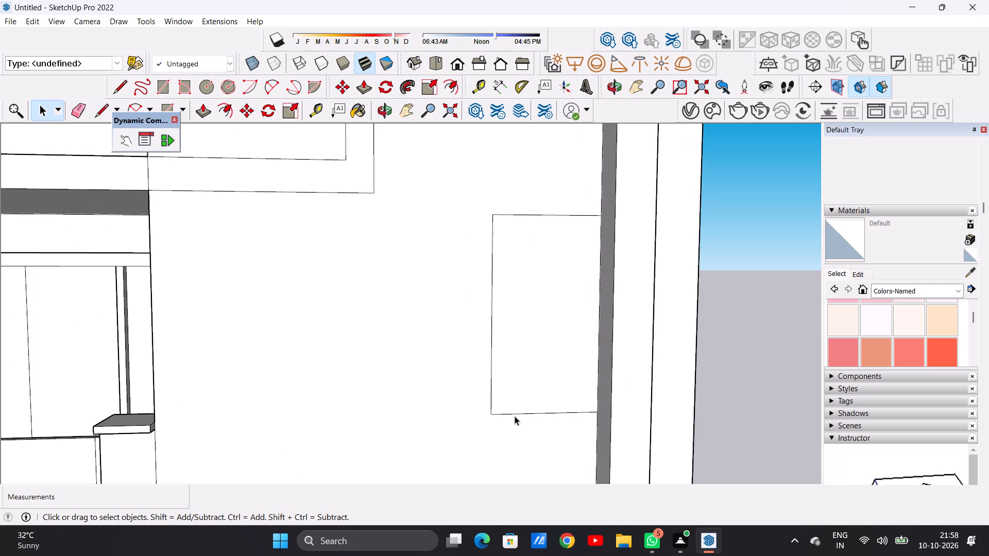
Move the top edge of the ground-floor wall rectangle straight down about 8 13/16" to shorten it.
{"action": "left_click", "coordinate": [515, 215]}
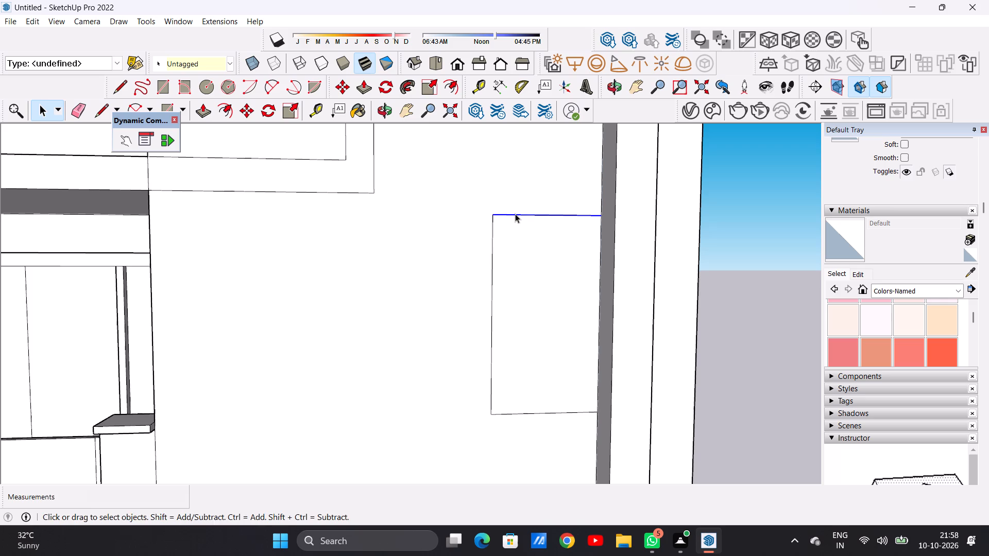
{"action": "key", "text": "m"}
{"action": "left_click", "coordinate": [494, 219]}
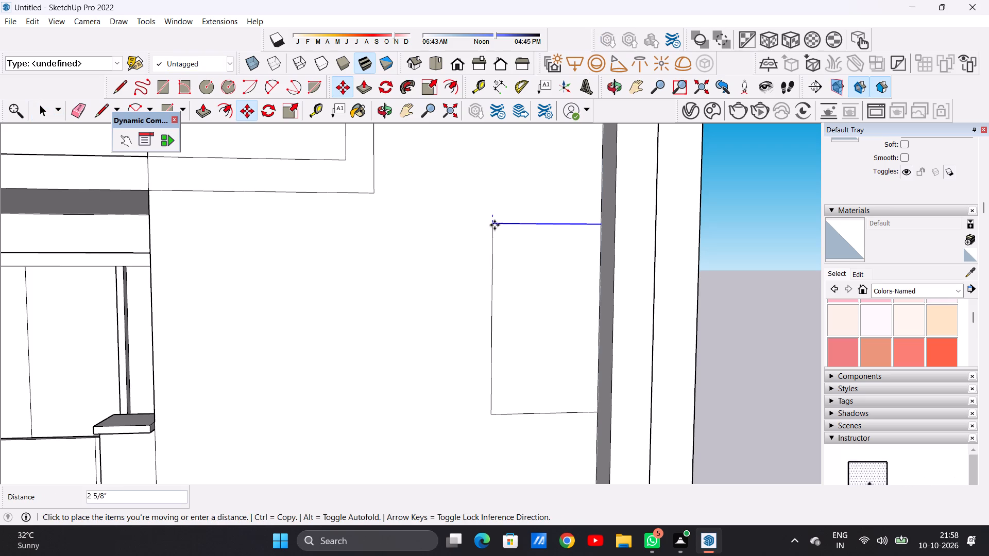
{"action": "left_click", "coordinate": [494, 244]}
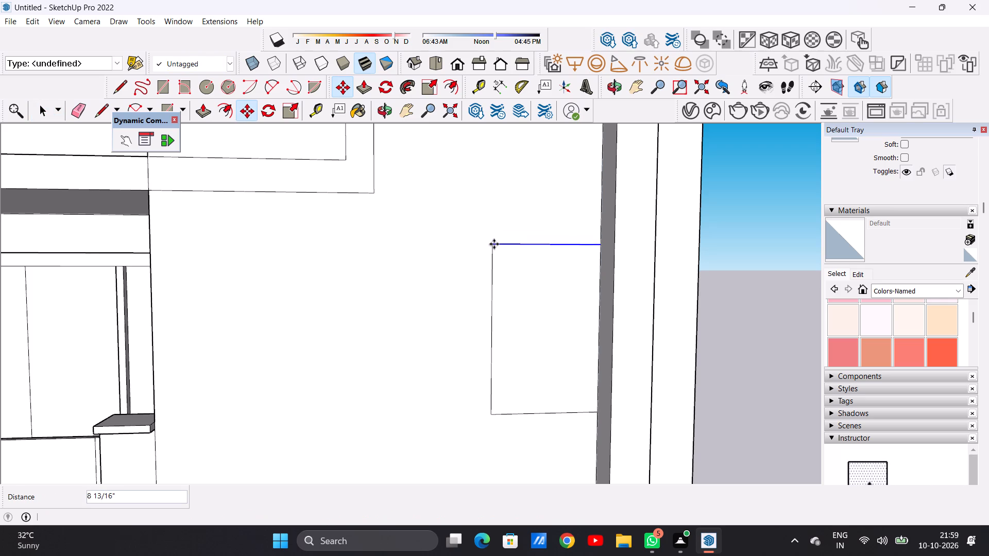
{"action": "key", "text": "space"}
{"action": "scroll", "coordinate": [401, 260], "scroll_direction": "down", "scroll_amount": 9}
{"action": "left_click", "coordinate": [618, 217]}
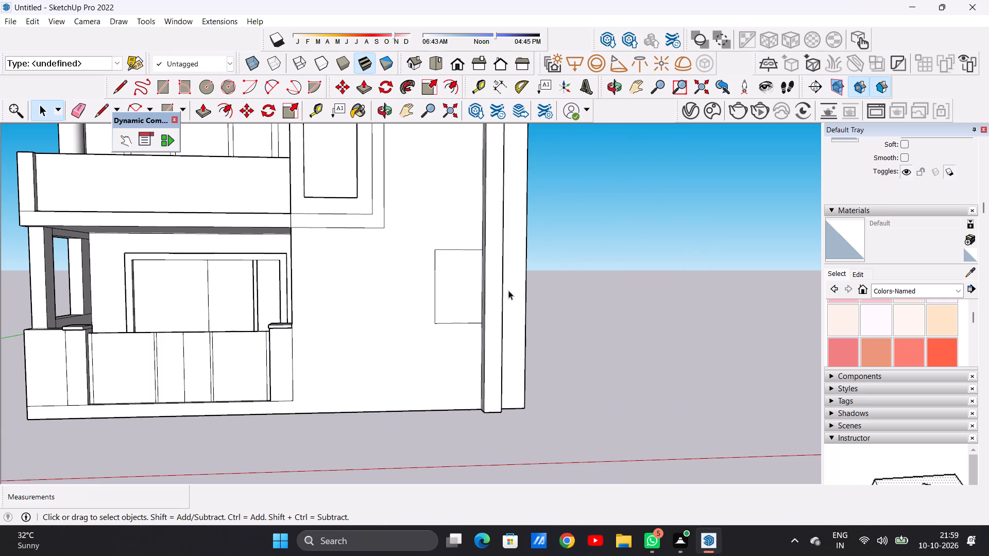
Offset the shortened wall rectangle's outline inward by about 5 1/8" to form a window frame.
{"action": "scroll", "coordinate": [451, 311], "scroll_direction": "up", "scroll_amount": 4}
{"action": "type", "text": "OF"}
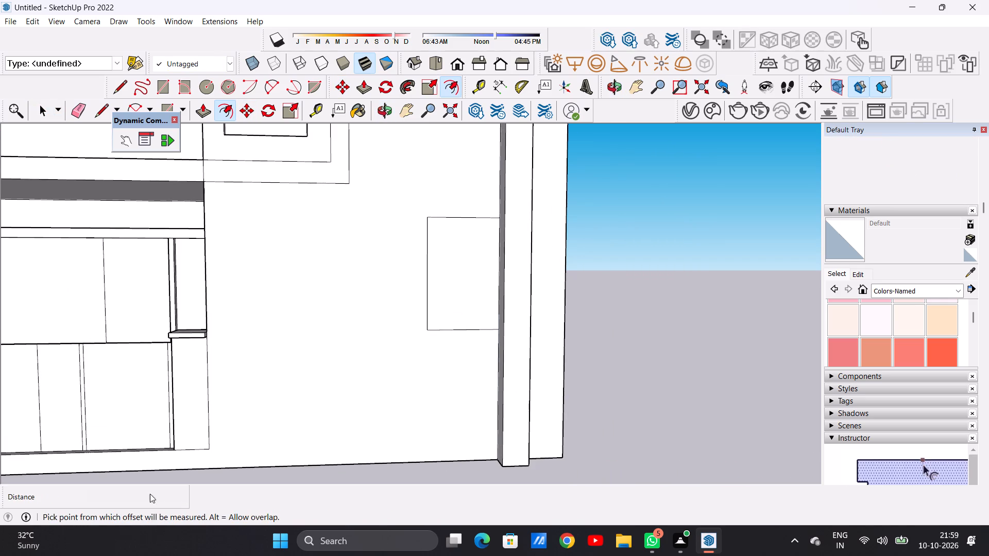
{"action": "left_click", "coordinate": [449, 226]}
{"action": "left_click", "coordinate": [448, 229]}
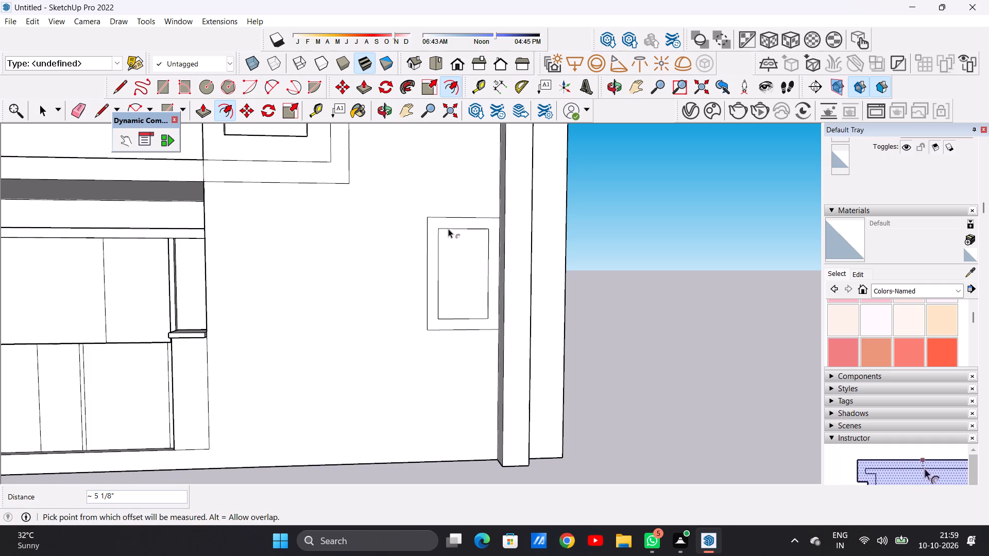
{"action": "key", "text": "space"}
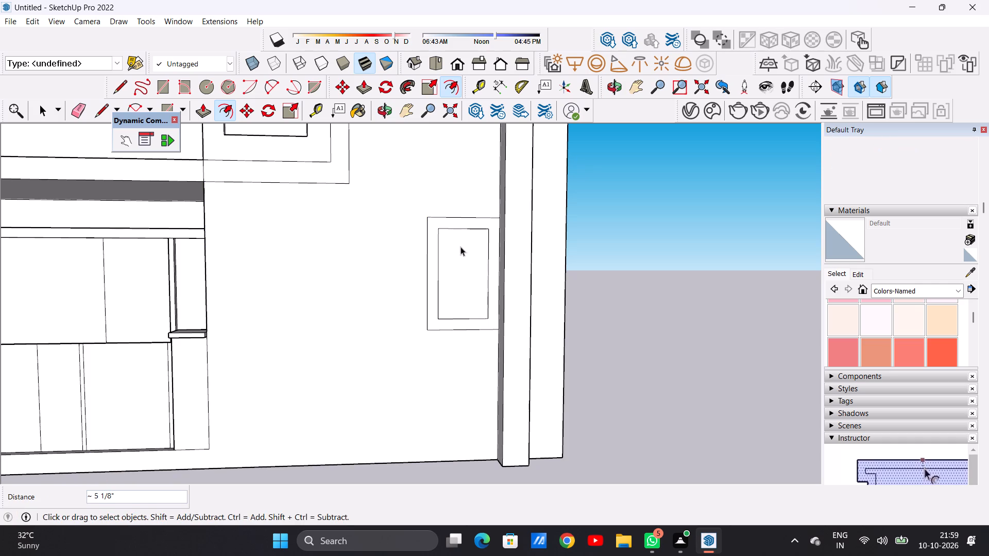
Draw a vertical line about 3' 5 3/4" long down the middle of the inner rectangle, splitting the window into two panes.
{"action": "middle_click_drag", "start_coordinate": [412, 326], "coordinate": [390, 321]}
{"action": "key", "text": "l"}
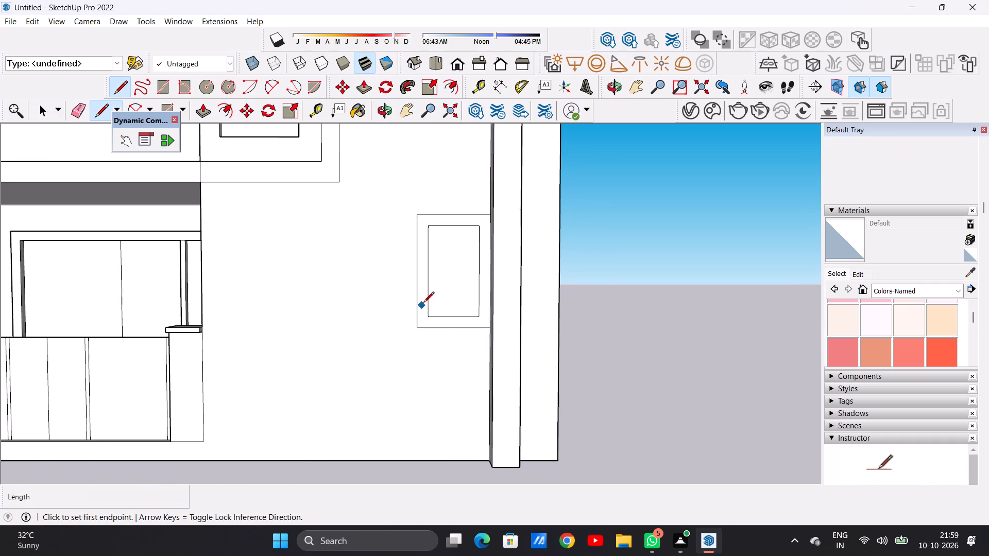
{"action": "scroll", "coordinate": [430, 294], "scroll_direction": "up", "scroll_amount": 3}
{"action": "scroll", "coordinate": [433, 290], "scroll_direction": "down", "scroll_amount": 1}
{"action": "scroll", "coordinate": [434, 290], "scroll_direction": "up", "scroll_amount": 1}
{"action": "scroll", "coordinate": [436, 286], "scroll_direction": "down", "scroll_amount": 1}
{"action": "left_click", "coordinate": [459, 212]}
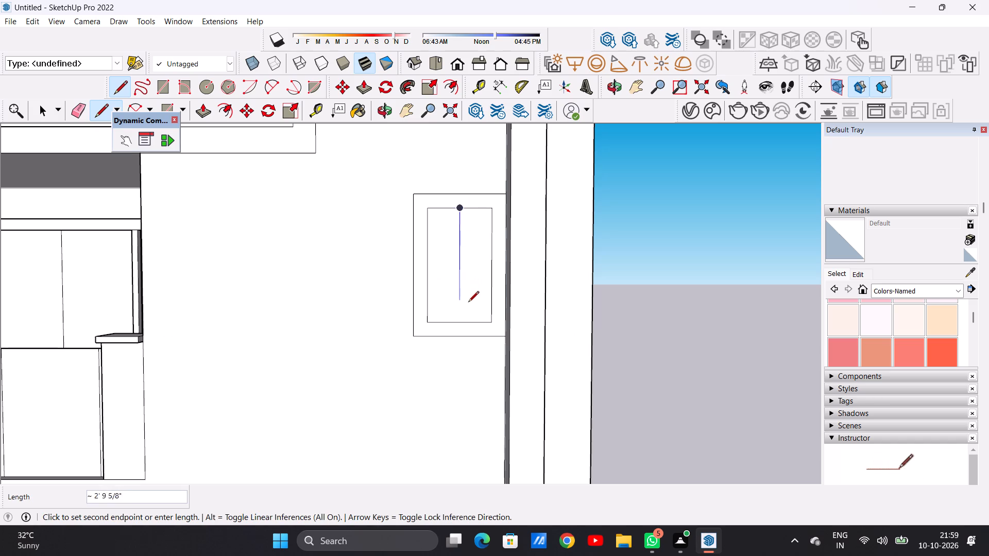
{"action": "left_click", "coordinate": [461, 320]}
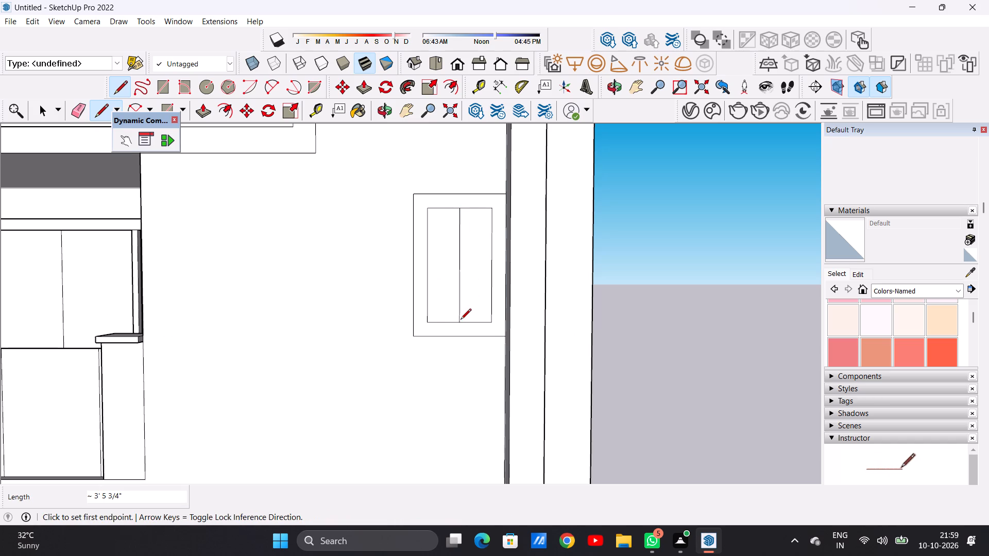
{"action": "key", "text": "space"}
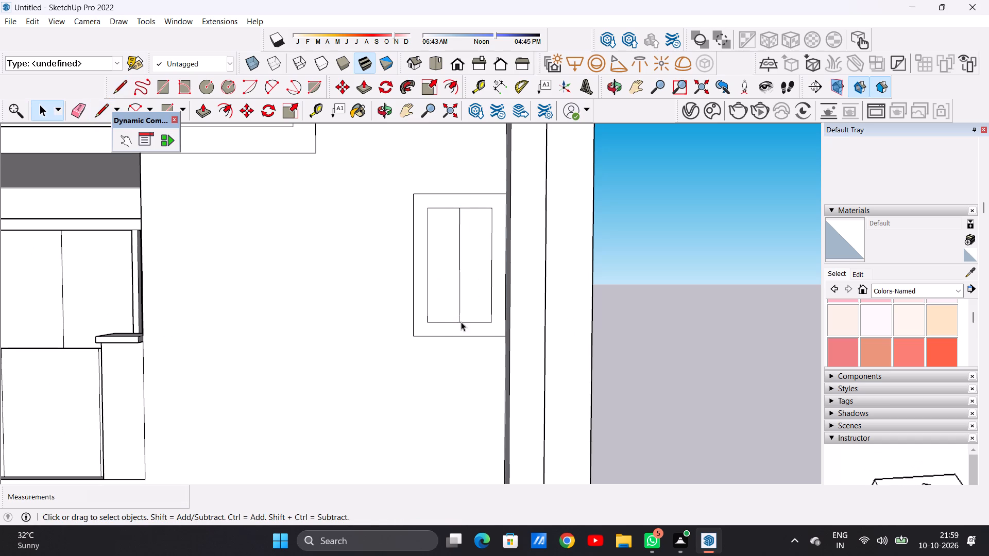
Draw a rectangle about 19' 8" high by 3' wide against the vertical band, from just above the small window to the wall's top edge.
{"action": "scroll", "coordinate": [421, 324], "scroll_direction": "down", "scroll_amount": 16}
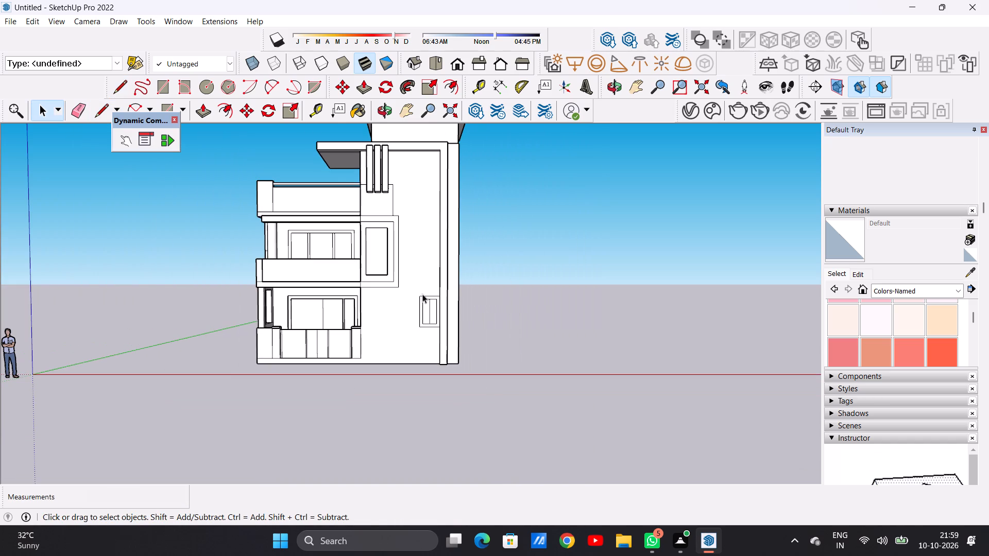
{"action": "scroll", "coordinate": [412, 297], "scroll_direction": "down", "scroll_amount": 4}
{"action": "scroll", "coordinate": [406, 227], "scroll_direction": "up", "scroll_amount": 4}
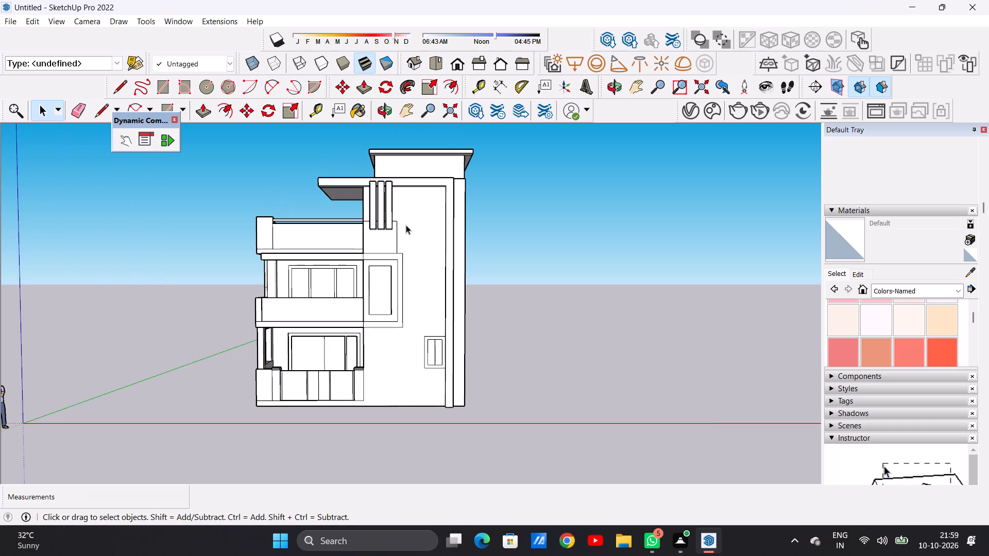
{"action": "key", "text": "r"}
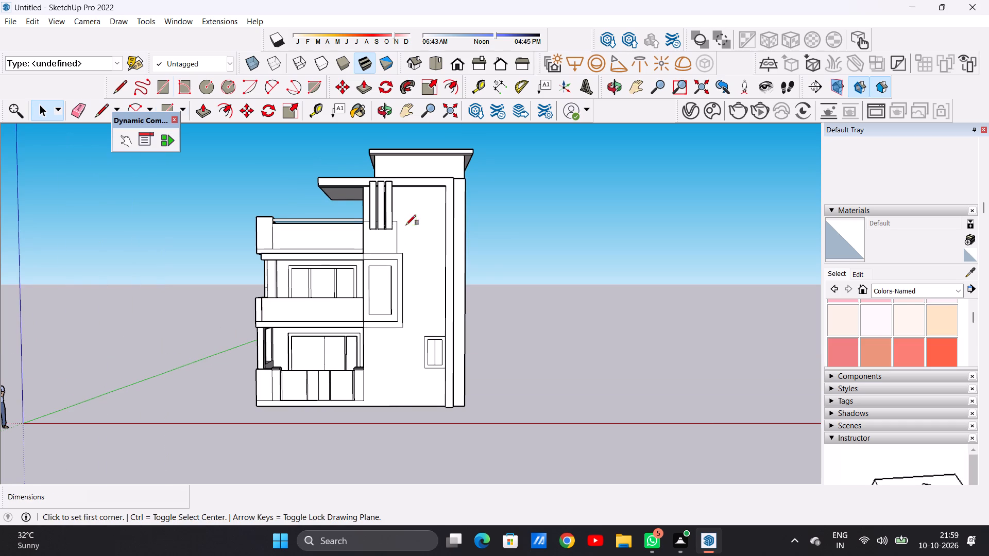
{"action": "middle_click_drag", "start_coordinate": [418, 332], "coordinate": [471, 361]}
{"action": "scroll", "coordinate": [432, 335], "scroll_direction": "up", "scroll_amount": 8}
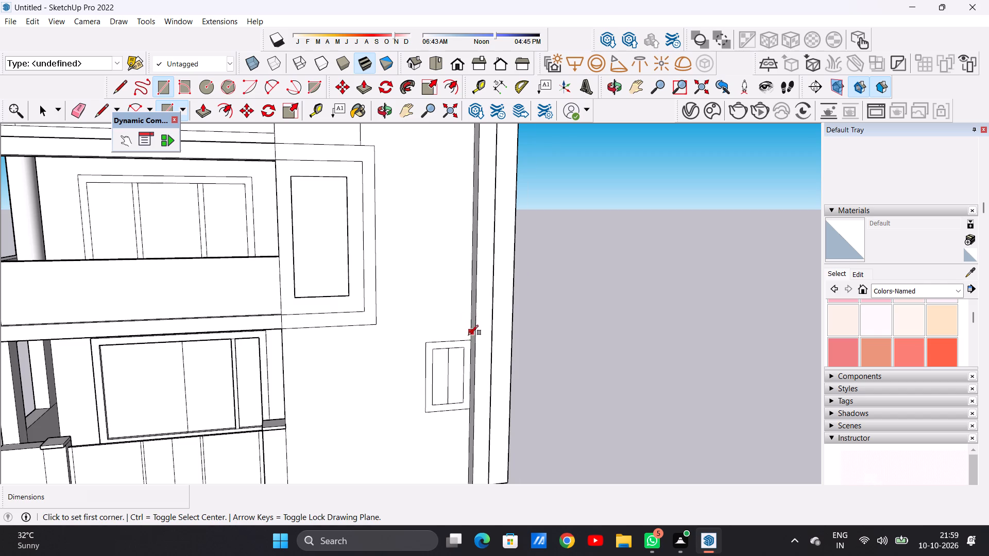
{"action": "scroll", "coordinate": [468, 335], "scroll_direction": "up", "scroll_amount": 7}
{"action": "left_click", "coordinate": [472, 329]}
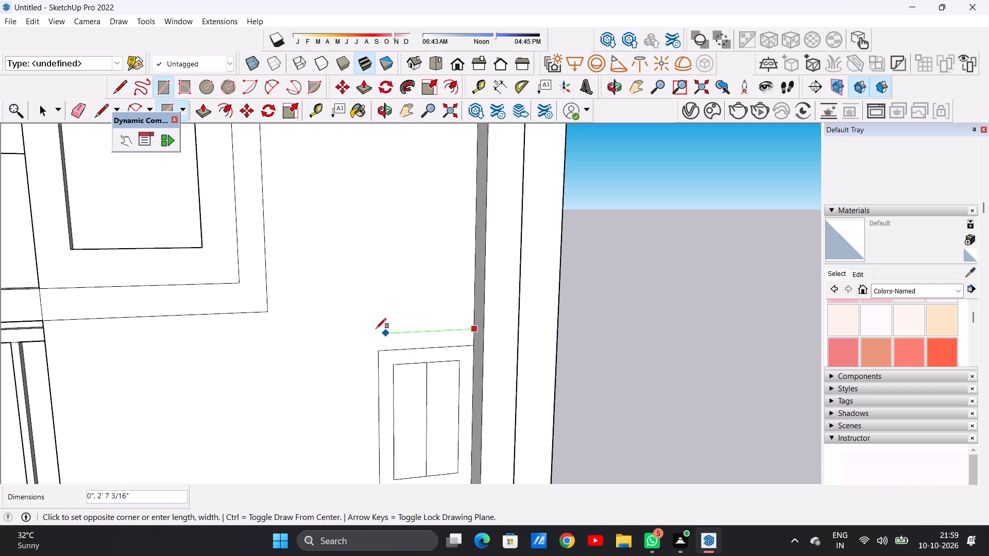
{"action": "scroll", "coordinate": [357, 333], "scroll_direction": "down", "scroll_amount": 7}
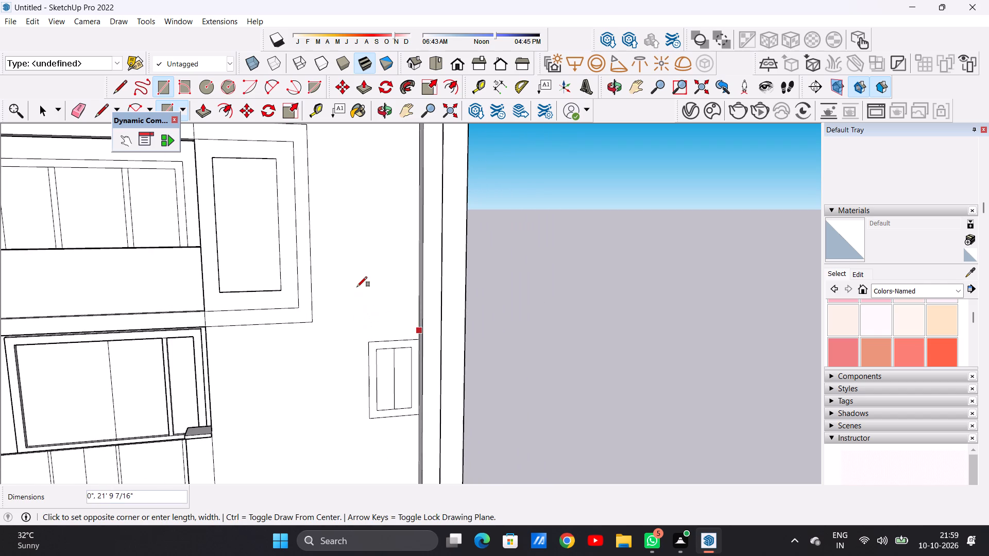
{"action": "scroll", "coordinate": [357, 288], "scroll_direction": "down", "scroll_amount": 12}
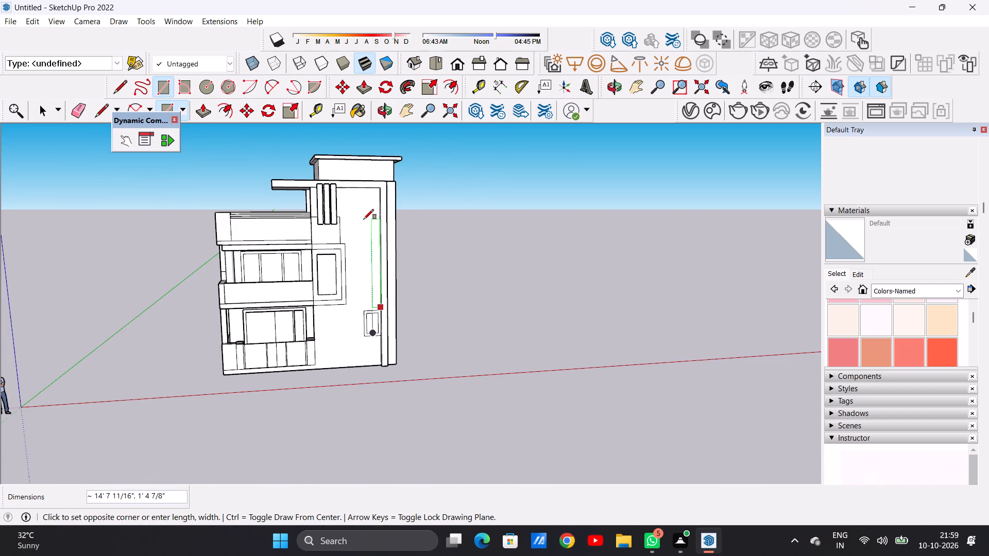
{"action": "scroll", "coordinate": [364, 219], "scroll_direction": "up", "scroll_amount": 4}
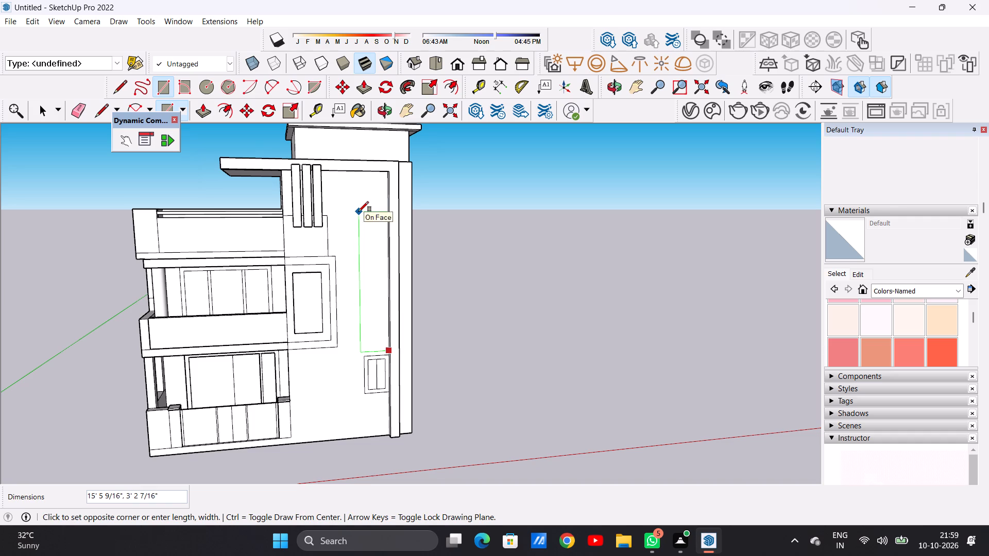
{"action": "left_click", "coordinate": [360, 175]}
{"action": "key", "text": "space"}
Examine the tall wall rectangle from below and within the whole facade at several distances.
{"action": "middle_click_drag", "start_coordinate": [381, 187], "coordinate": [301, 93]}
{"action": "scroll", "coordinate": [369, 211], "scroll_direction": "up", "scroll_amount": 14}
{"action": "scroll", "coordinate": [378, 218], "scroll_direction": "down", "scroll_amount": 8}
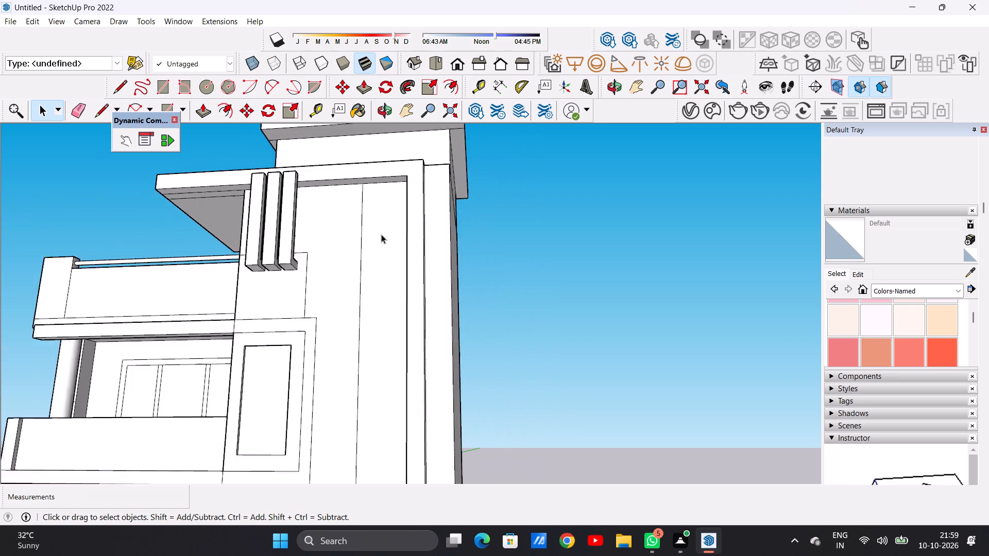
{"action": "scroll", "coordinate": [381, 234], "scroll_direction": "down", "scroll_amount": 8}
{"action": "middle_click_drag", "start_coordinate": [379, 236], "coordinate": [390, 299]}
{"action": "scroll", "coordinate": [380, 299], "scroll_direction": "down", "scroll_amount": 4}
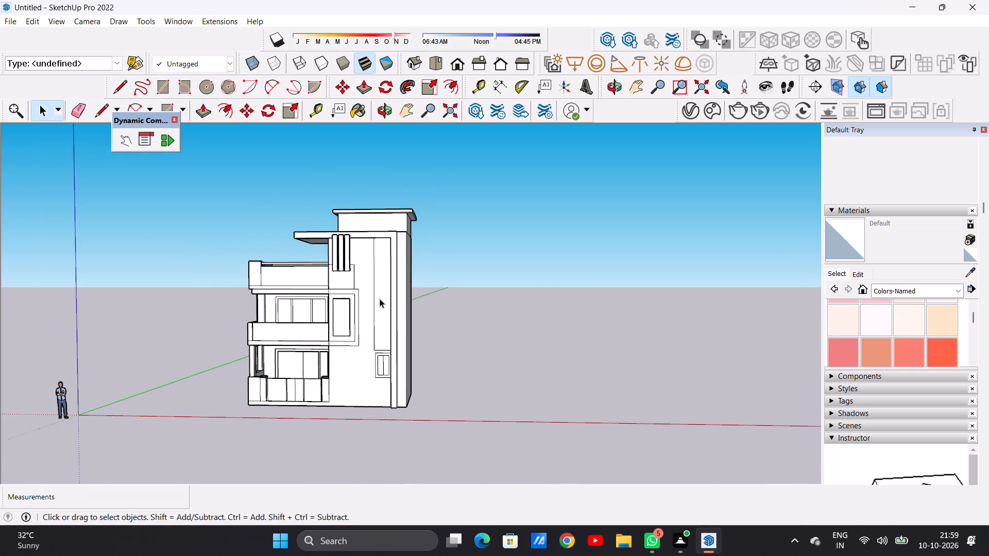
{"action": "scroll", "coordinate": [380, 299], "scroll_direction": "up", "scroll_amount": 2}
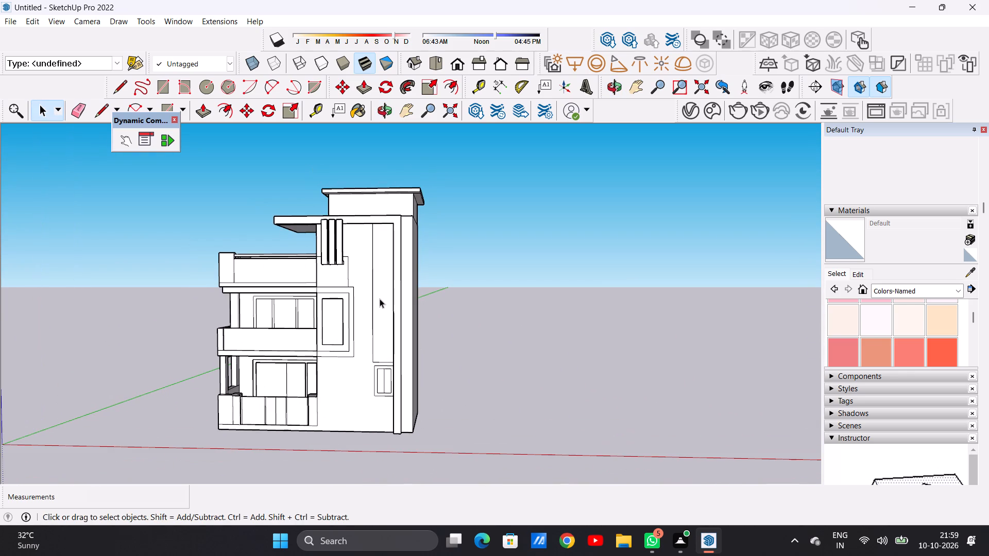
{"action": "scroll", "coordinate": [380, 299], "scroll_direction": "up", "scroll_amount": 2}
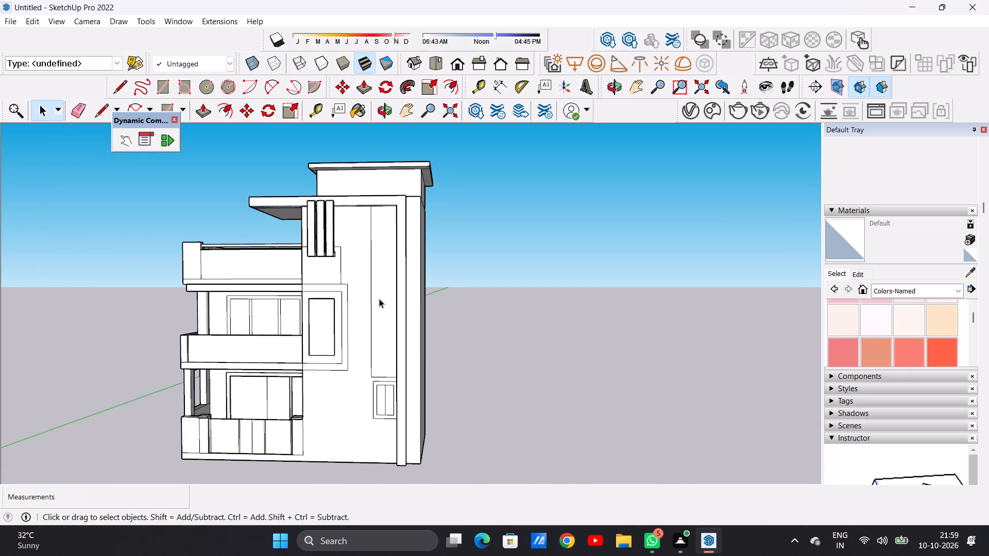
{"action": "scroll", "coordinate": [379, 299], "scroll_direction": "down", "scroll_amount": 2}
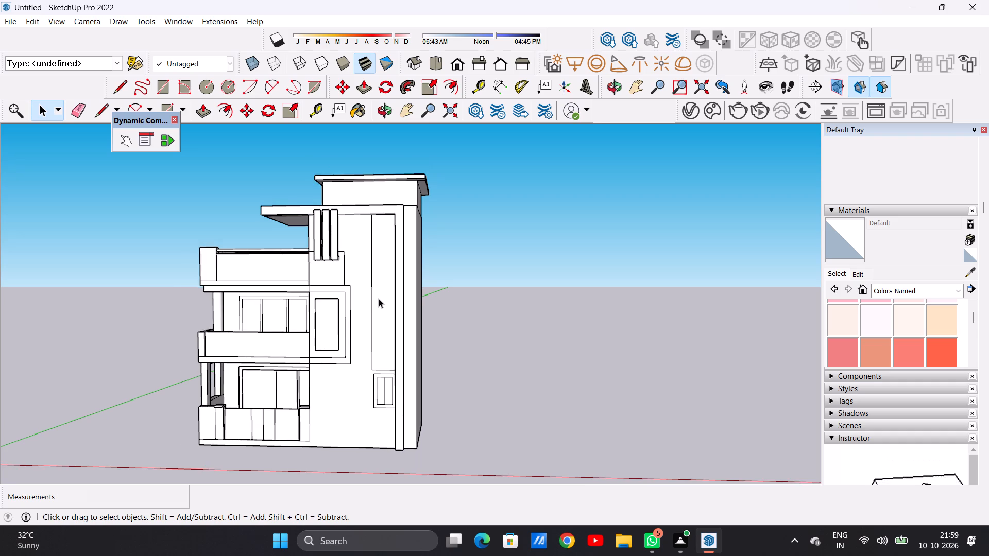
{"action": "scroll", "coordinate": [377, 265], "scroll_direction": "up", "scroll_amount": 1}
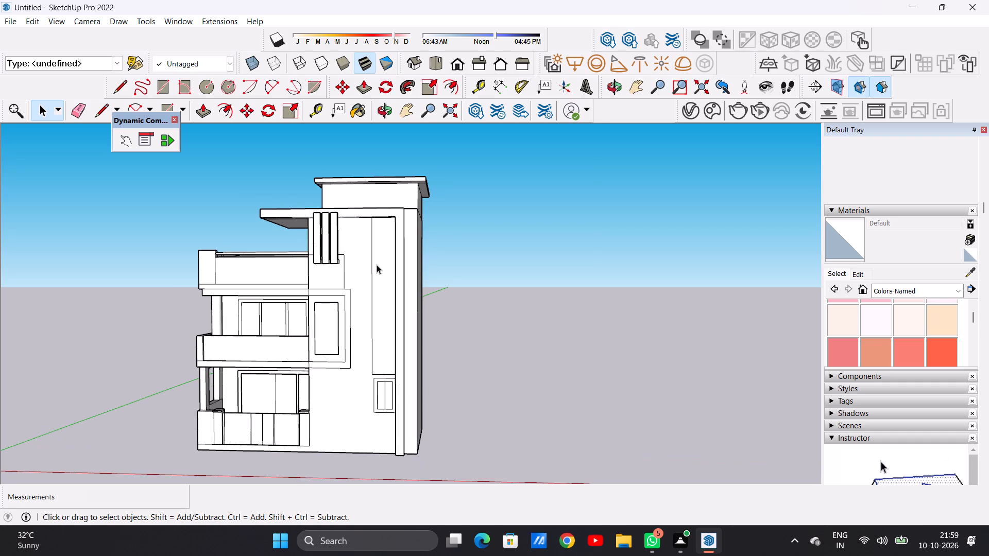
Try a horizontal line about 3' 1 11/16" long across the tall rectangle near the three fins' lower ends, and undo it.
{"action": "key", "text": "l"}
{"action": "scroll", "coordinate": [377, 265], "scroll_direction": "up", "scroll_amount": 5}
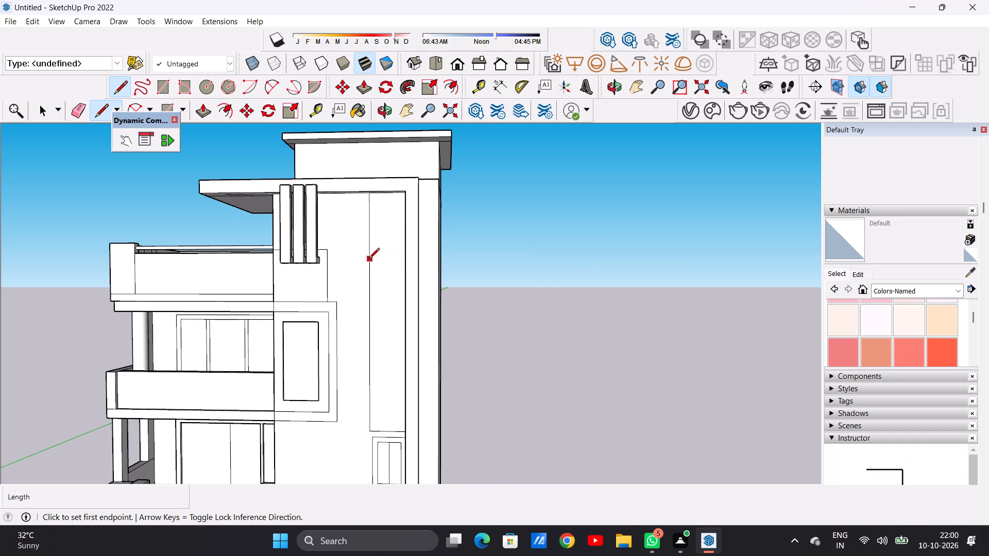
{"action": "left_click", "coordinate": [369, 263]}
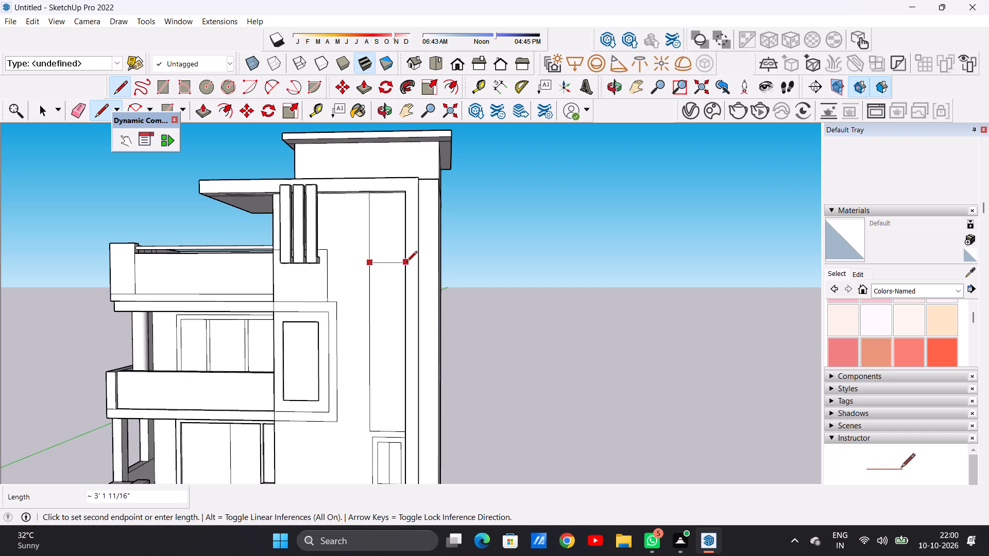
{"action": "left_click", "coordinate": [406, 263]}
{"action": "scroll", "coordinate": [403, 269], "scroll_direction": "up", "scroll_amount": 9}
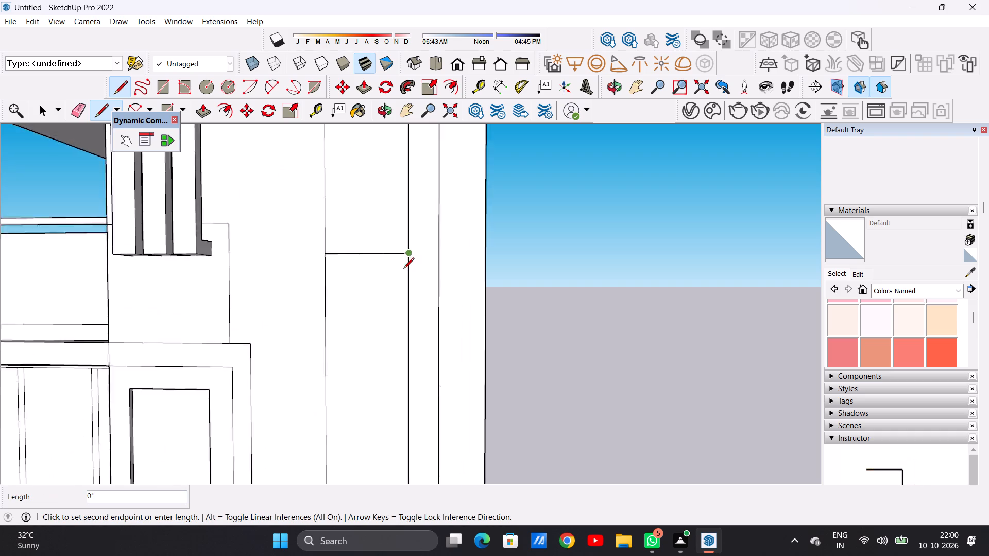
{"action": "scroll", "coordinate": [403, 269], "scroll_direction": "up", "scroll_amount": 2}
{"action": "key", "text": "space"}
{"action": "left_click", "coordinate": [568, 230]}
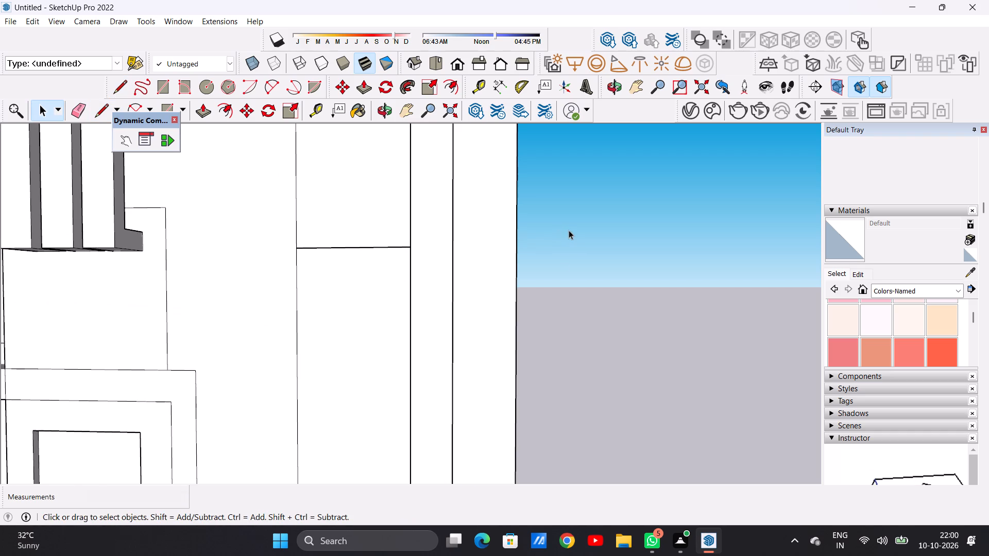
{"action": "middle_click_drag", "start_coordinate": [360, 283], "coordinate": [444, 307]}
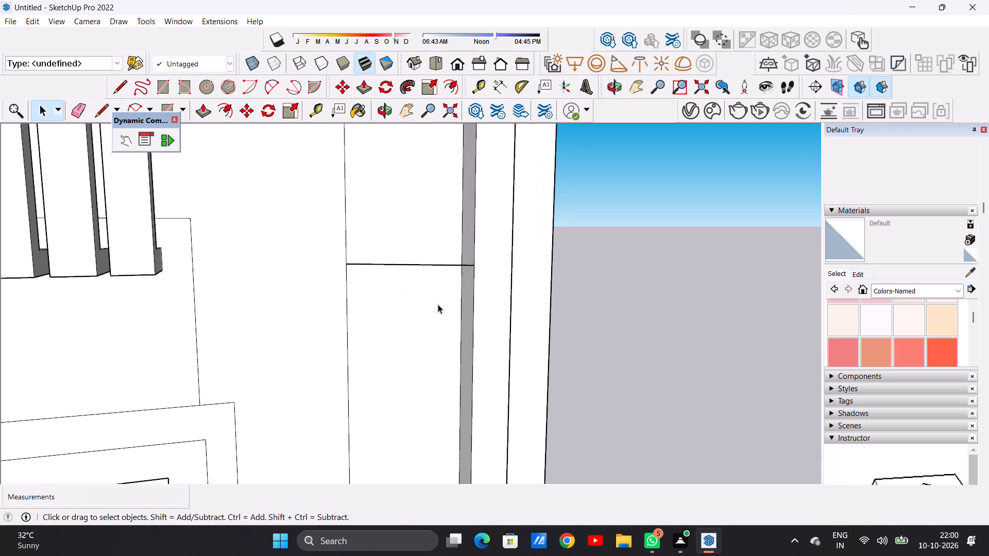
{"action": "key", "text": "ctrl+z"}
Draw a horizontal line across the tall rectangle slightly above the fins' lower ends, stopping at the wall face's edge against the vertical band.
{"action": "key", "text": "l"}
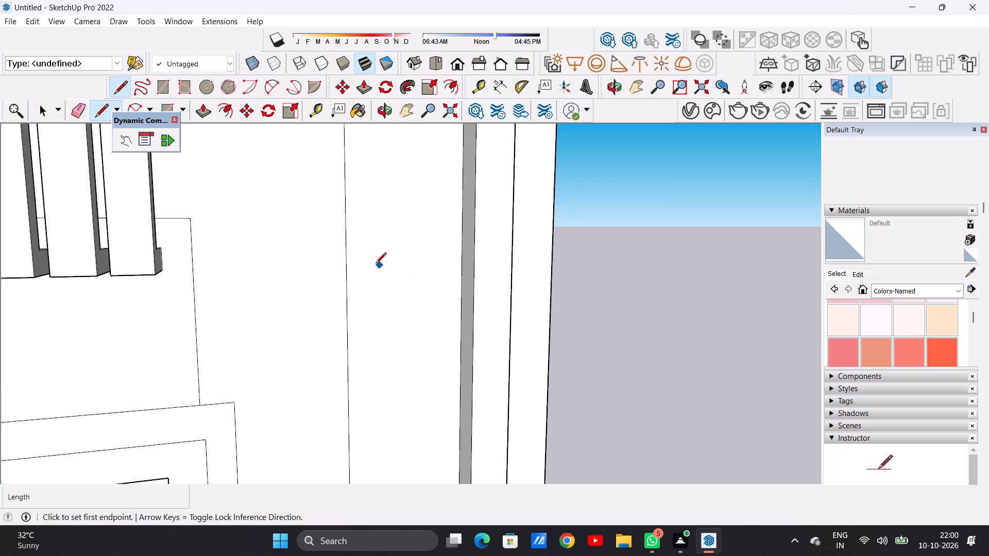
{"action": "left_click", "coordinate": [349, 247]}
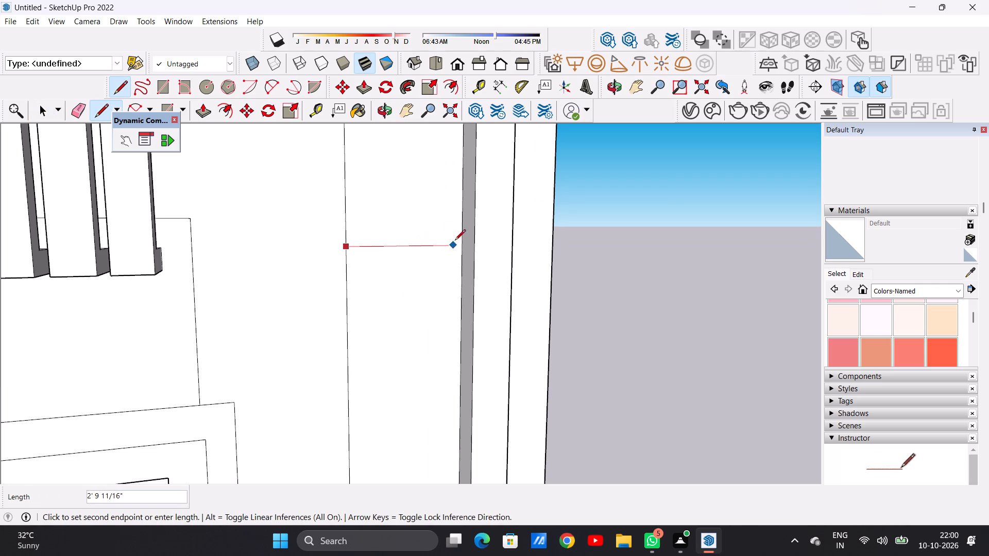
{"action": "left_click", "coordinate": [460, 245]}
{"action": "scroll", "coordinate": [336, 283], "scroll_direction": "down", "scroll_amount": 14}
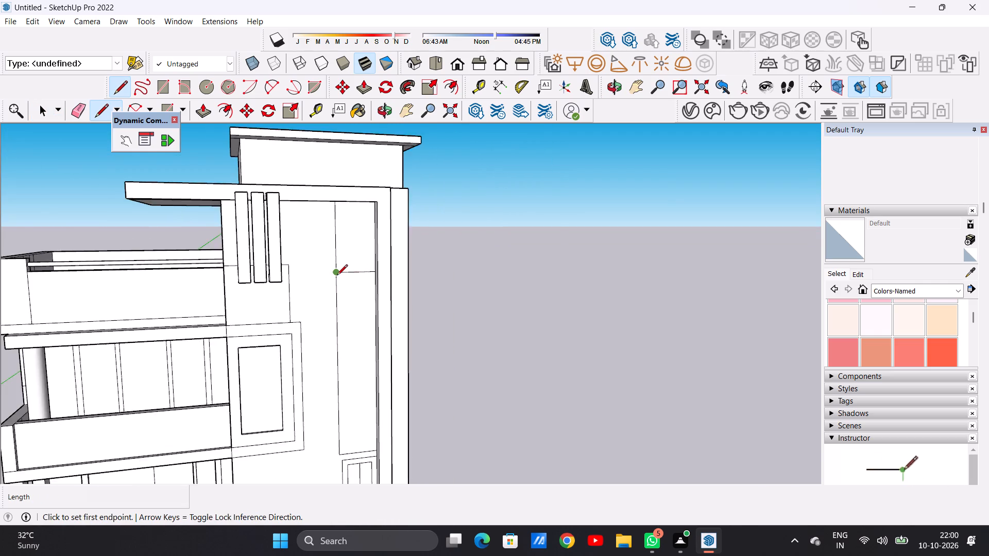
{"action": "scroll", "coordinate": [337, 276], "scroll_direction": "down", "scroll_amount": 2}
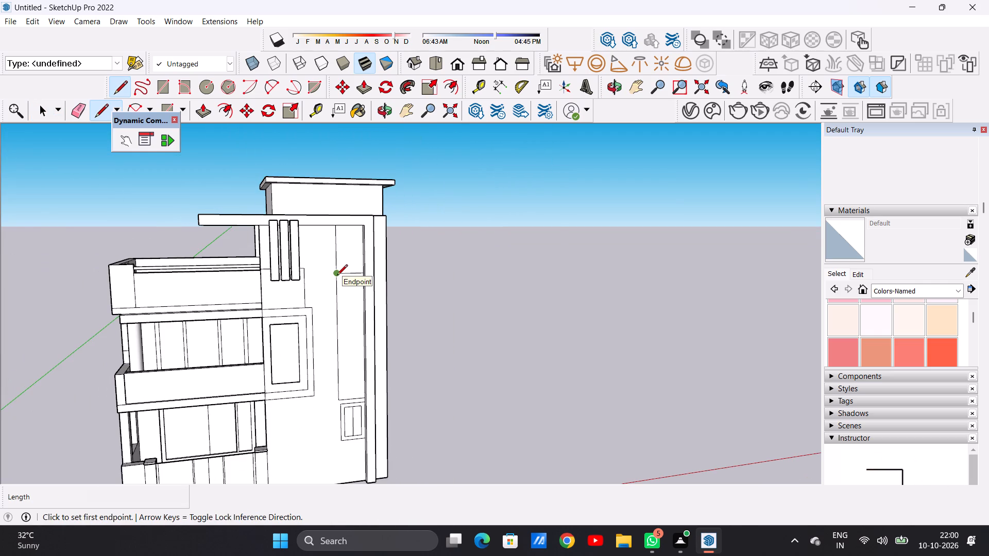
{"action": "key", "text": "space"}
{"action": "middle_click_drag", "start_coordinate": [337, 276], "coordinate": [368, 283]}
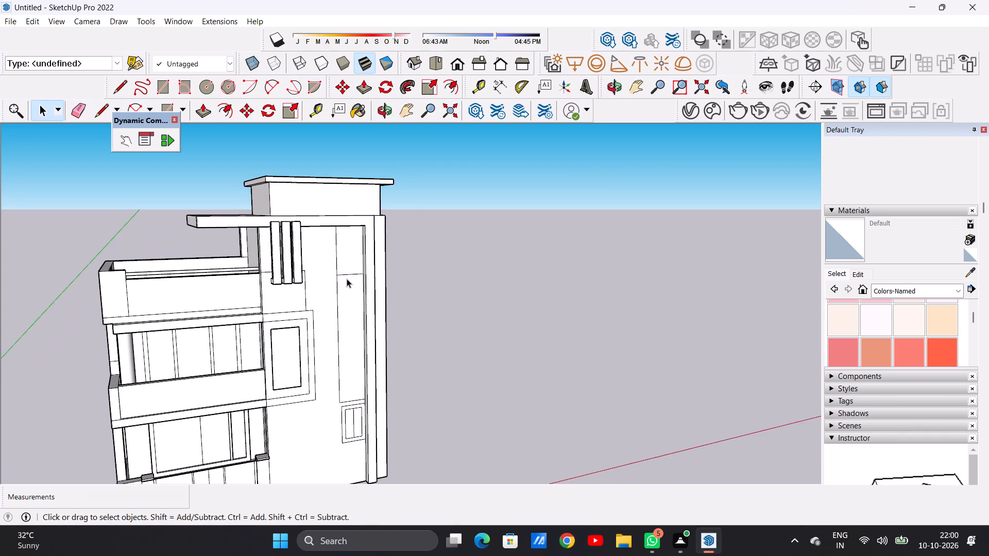
Copy the horizontal dividing line about 3' 11 1/8" down the tall wall rectangle, keeping it on the rectangle's side edge.
{"action": "scroll", "coordinate": [347, 277], "scroll_direction": "up", "scroll_amount": 6}
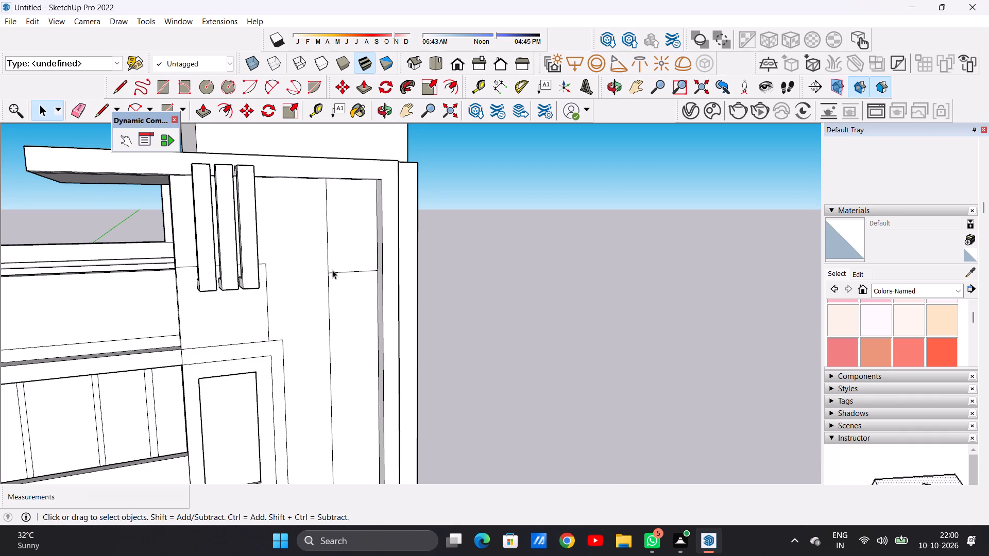
{"action": "left_click", "coordinate": [332, 270]}
{"action": "left_click", "coordinate": [520, 228]}
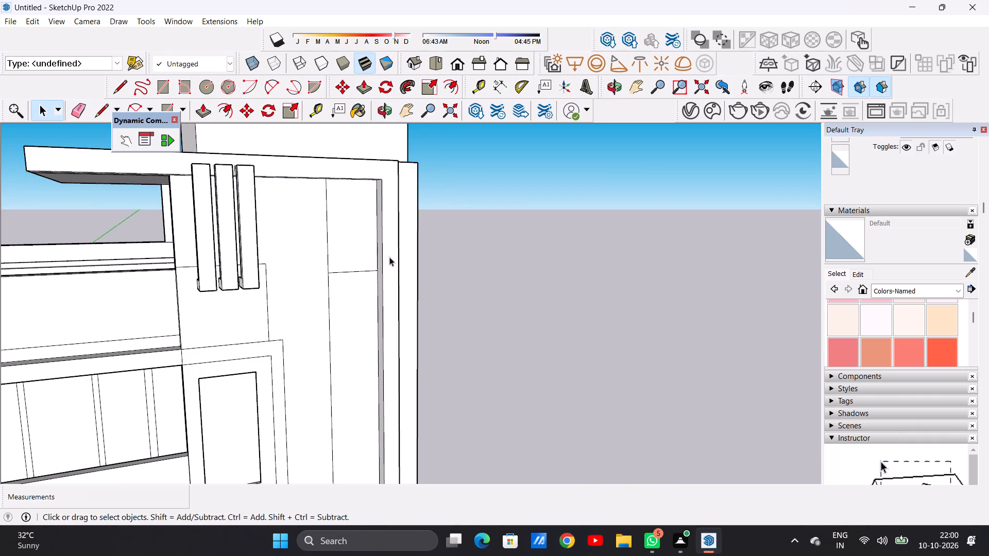
{"action": "scroll", "coordinate": [348, 268], "scroll_direction": "down", "scroll_amount": 1}
{"action": "scroll", "coordinate": [348, 268], "scroll_direction": "up", "scroll_amount": 8}
{"action": "scroll", "coordinate": [346, 275], "scroll_direction": "down", "scroll_amount": 1}
{"action": "left_click", "coordinate": [321, 273]}
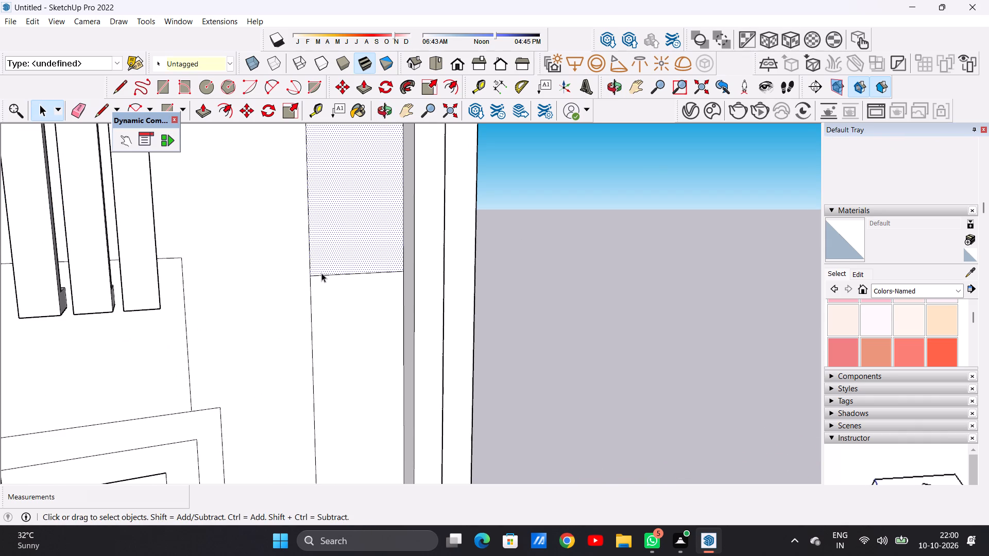
{"action": "left_click", "coordinate": [486, 239]}
{"action": "scroll", "coordinate": [343, 280], "scroll_direction": "up", "scroll_amount": 9}
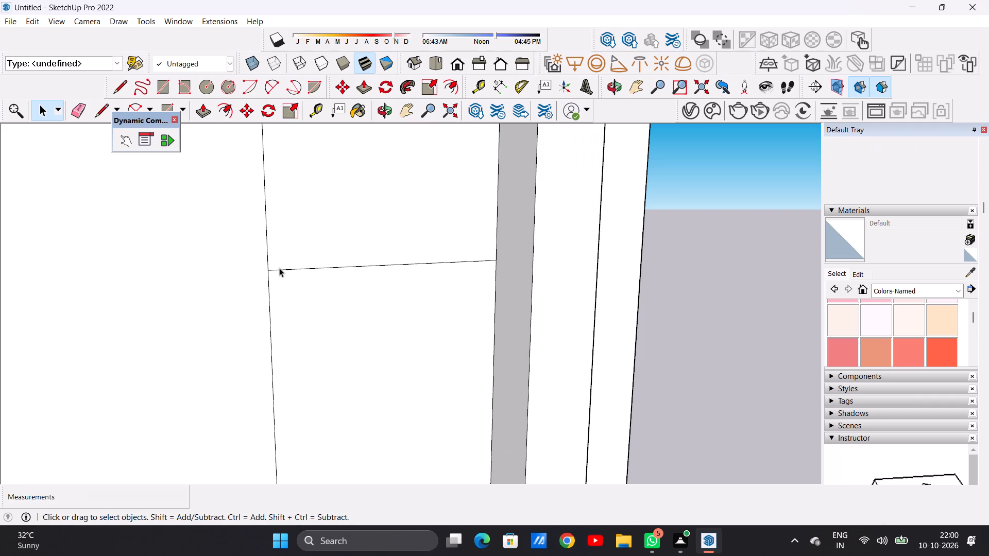
{"action": "left_click", "coordinate": [279, 268]}
{"action": "left_click", "coordinate": [731, 178]}
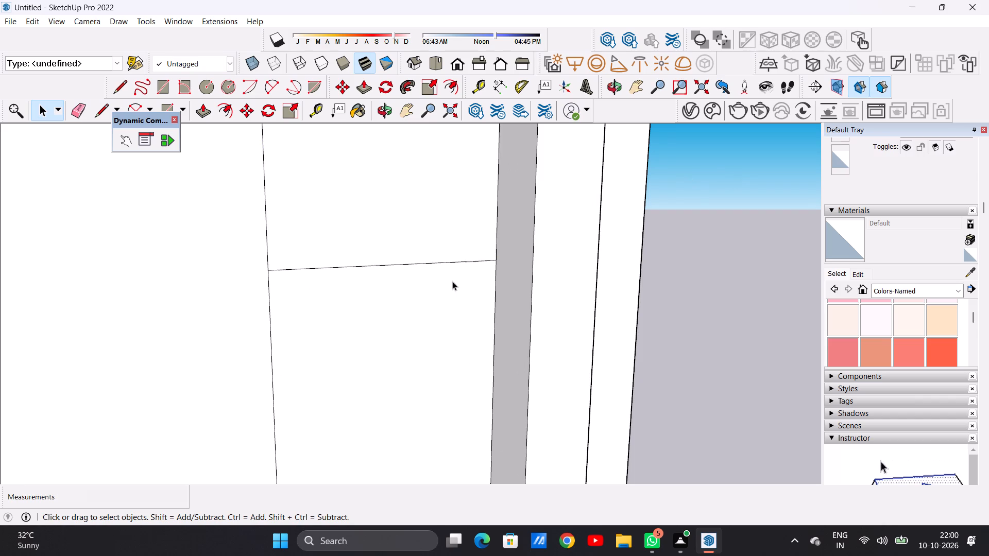
{"action": "scroll", "coordinate": [313, 293], "scroll_direction": "up", "scroll_amount": 9}
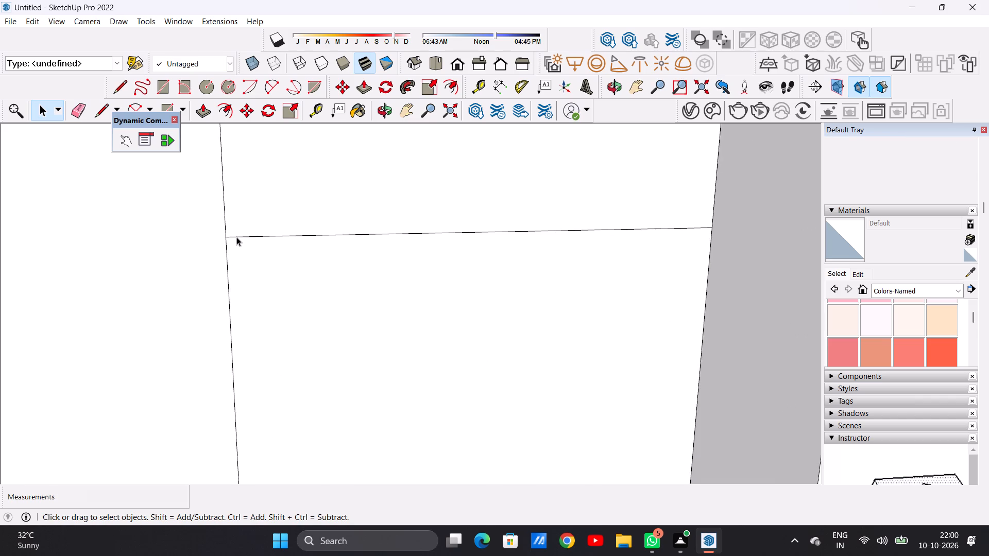
{"action": "left_click", "coordinate": [236, 237]}
{"action": "key", "text": "m"}
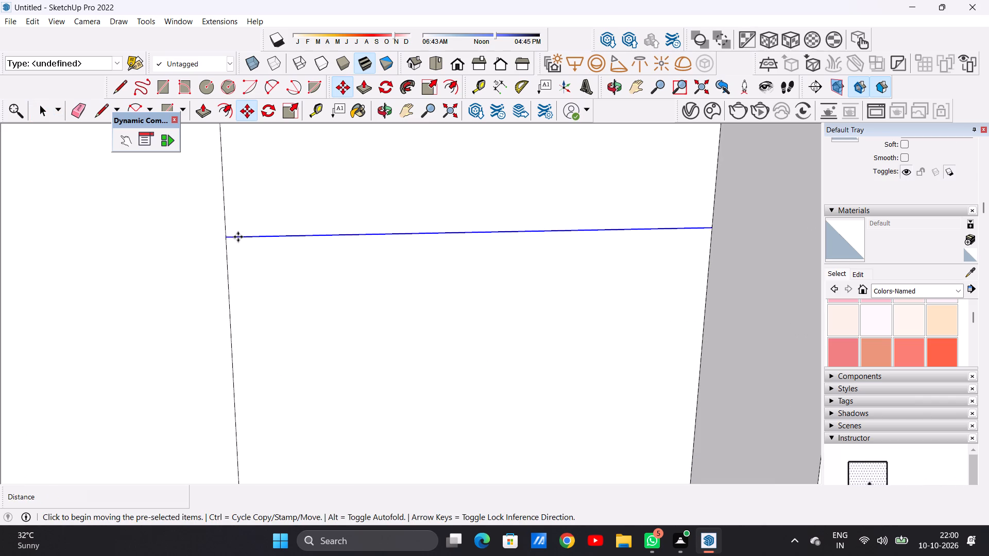
{"action": "left_click", "coordinate": [225, 238]}
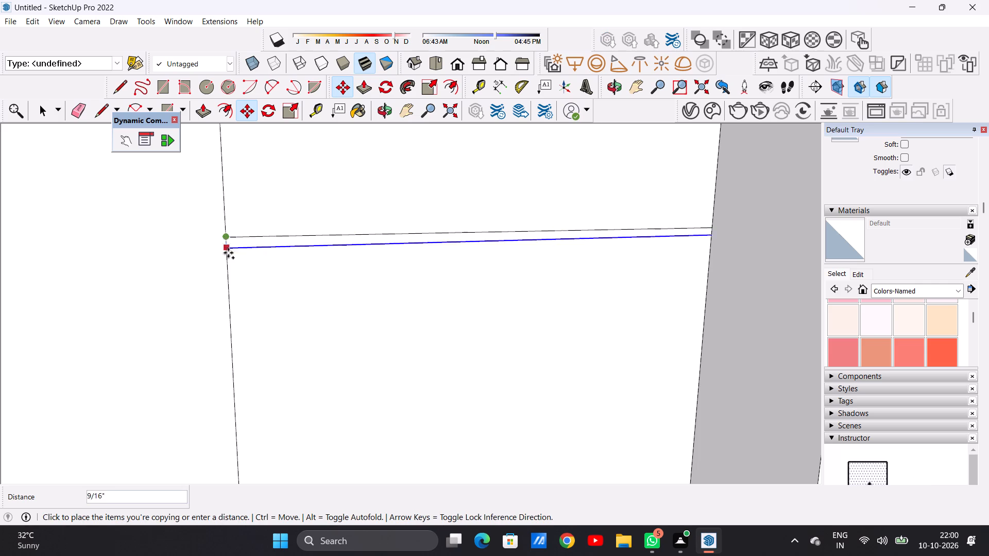
{"action": "scroll", "coordinate": [230, 272], "scroll_direction": "down", "scroll_amount": 1}
{"action": "scroll", "coordinate": [230, 272], "scroll_direction": "up", "scroll_amount": 1}
{"action": "scroll", "coordinate": [230, 272], "scroll_direction": "down", "scroll_amount": 20}
{"action": "scroll", "coordinate": [230, 272], "scroll_direction": "down", "scroll_amount": 7}
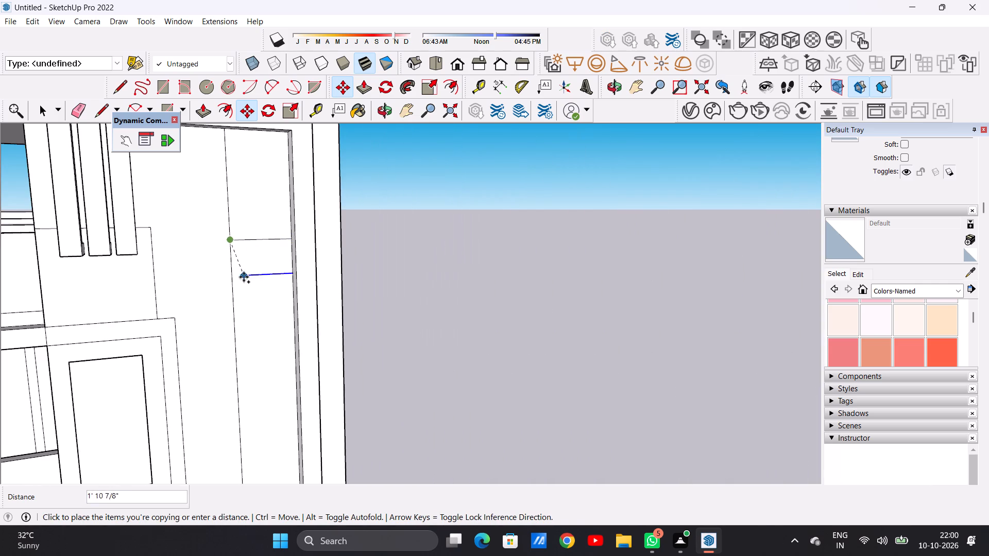
{"action": "left_click", "coordinate": [235, 319]}
Copy the new dividing line about 5' 2 13/16" further down, to the midpoint of the tall rectangle's remaining lower side edge.
{"action": "left_click", "coordinate": [235, 319]}
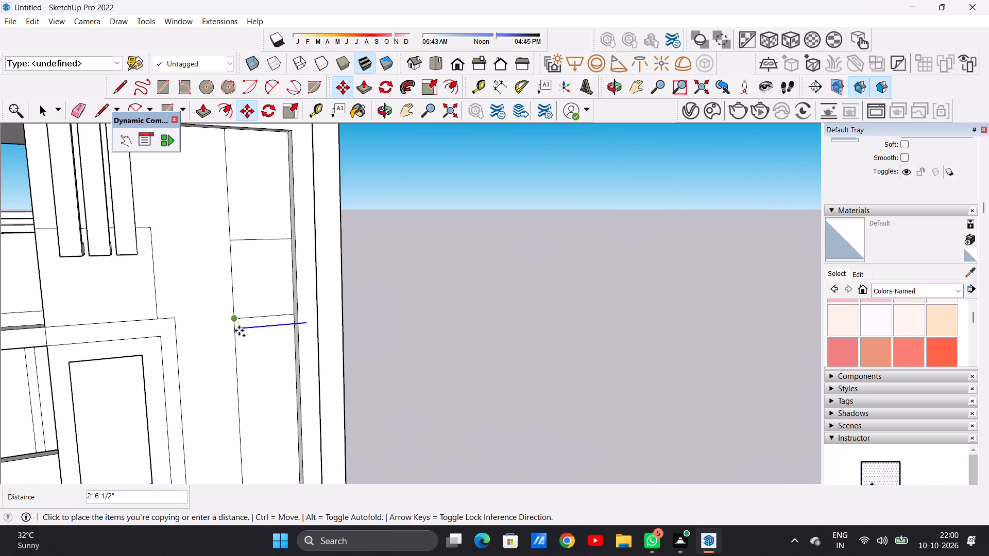
{"action": "scroll", "coordinate": [204, 333], "scroll_direction": "down", "scroll_amount": 10}
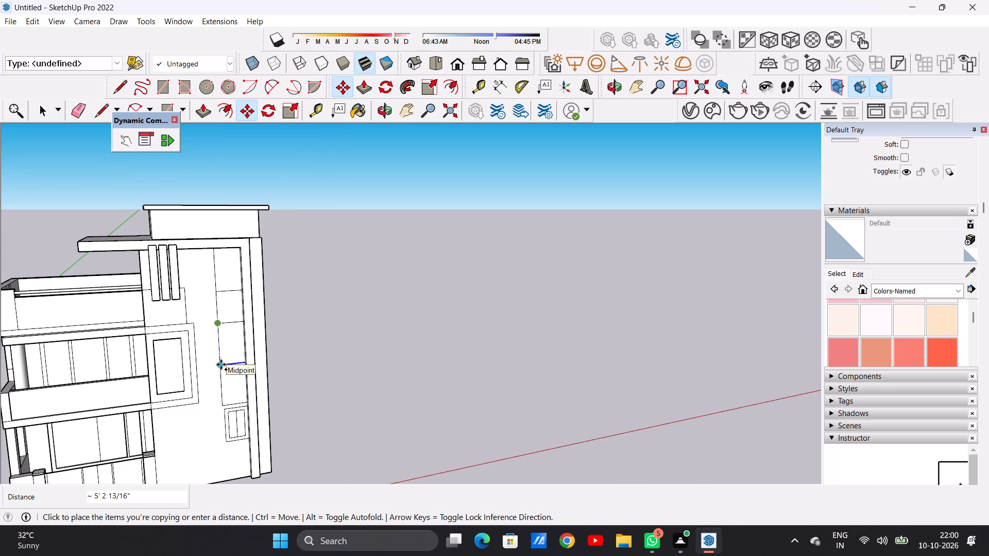
{"action": "left_click", "coordinate": [221, 364]}
{"action": "key", "text": "space"}
{"action": "left_click", "coordinate": [437, 314]}
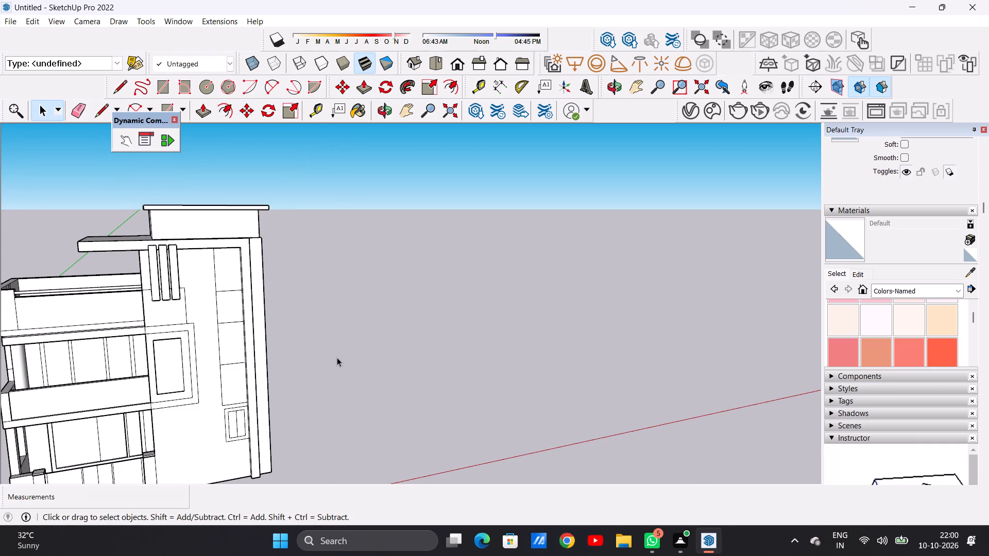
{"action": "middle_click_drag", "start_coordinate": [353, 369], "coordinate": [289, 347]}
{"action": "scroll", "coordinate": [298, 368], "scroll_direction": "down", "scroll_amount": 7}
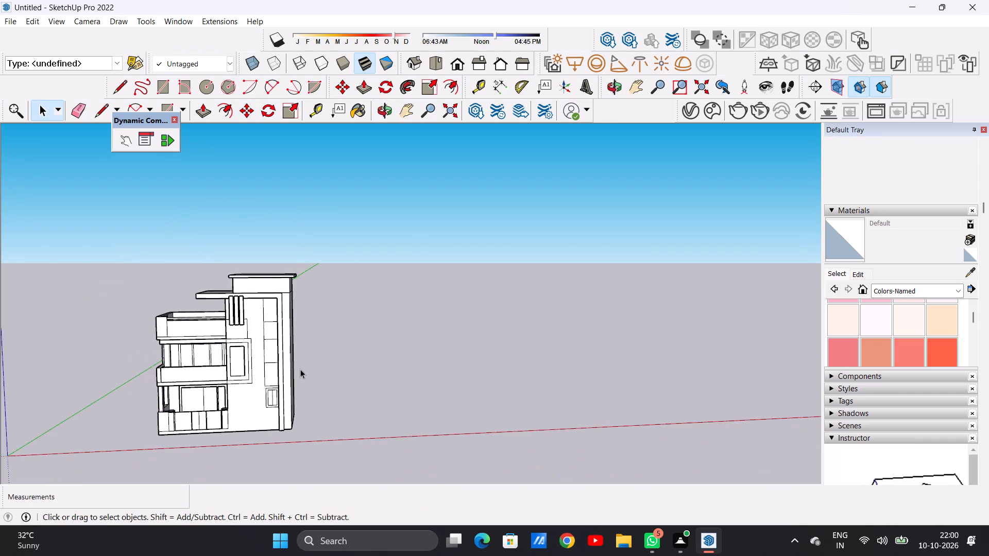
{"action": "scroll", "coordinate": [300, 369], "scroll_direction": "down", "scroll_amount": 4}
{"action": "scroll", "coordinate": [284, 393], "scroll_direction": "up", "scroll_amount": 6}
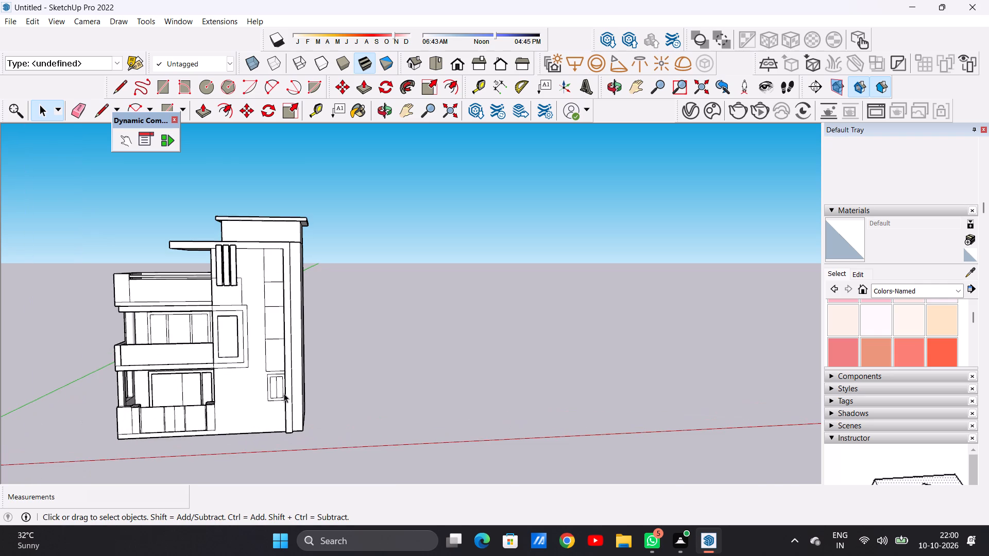
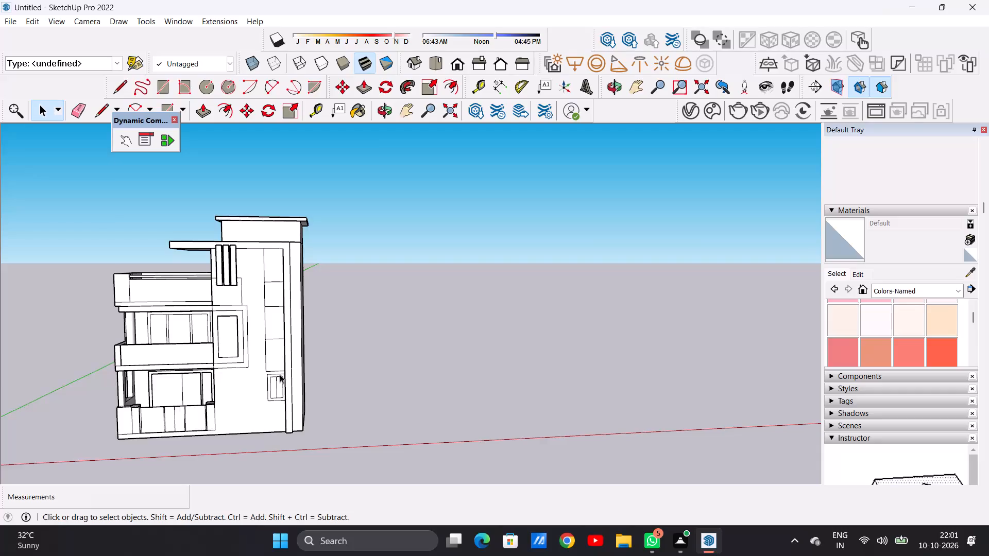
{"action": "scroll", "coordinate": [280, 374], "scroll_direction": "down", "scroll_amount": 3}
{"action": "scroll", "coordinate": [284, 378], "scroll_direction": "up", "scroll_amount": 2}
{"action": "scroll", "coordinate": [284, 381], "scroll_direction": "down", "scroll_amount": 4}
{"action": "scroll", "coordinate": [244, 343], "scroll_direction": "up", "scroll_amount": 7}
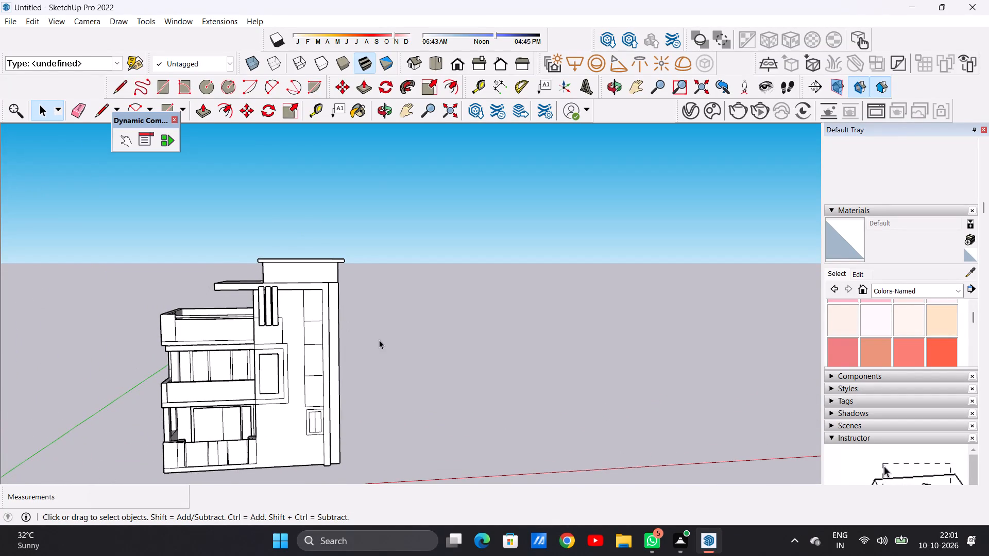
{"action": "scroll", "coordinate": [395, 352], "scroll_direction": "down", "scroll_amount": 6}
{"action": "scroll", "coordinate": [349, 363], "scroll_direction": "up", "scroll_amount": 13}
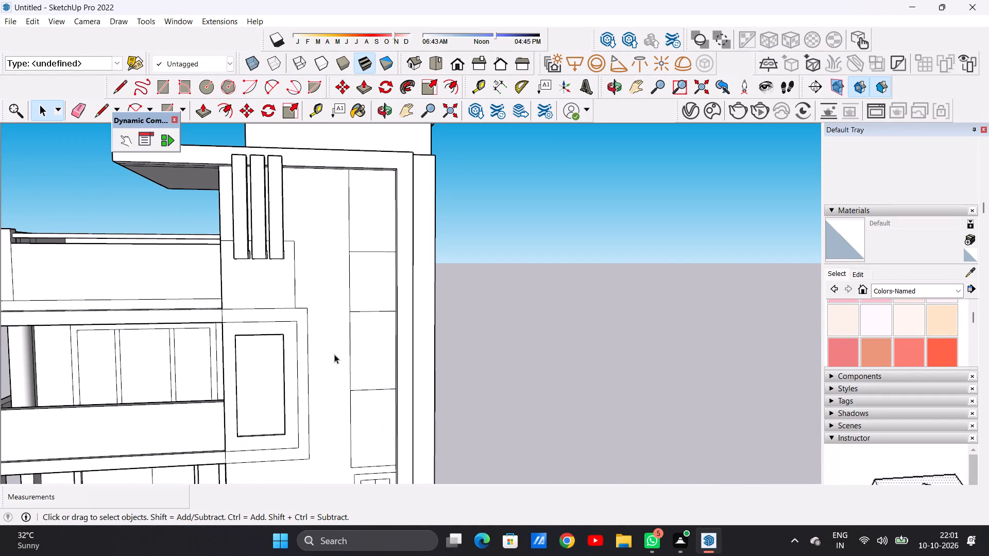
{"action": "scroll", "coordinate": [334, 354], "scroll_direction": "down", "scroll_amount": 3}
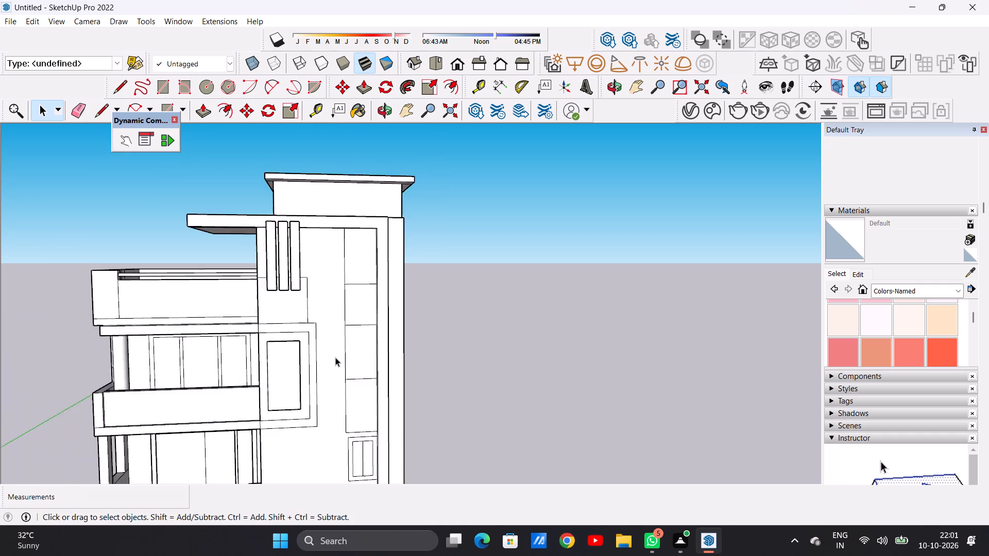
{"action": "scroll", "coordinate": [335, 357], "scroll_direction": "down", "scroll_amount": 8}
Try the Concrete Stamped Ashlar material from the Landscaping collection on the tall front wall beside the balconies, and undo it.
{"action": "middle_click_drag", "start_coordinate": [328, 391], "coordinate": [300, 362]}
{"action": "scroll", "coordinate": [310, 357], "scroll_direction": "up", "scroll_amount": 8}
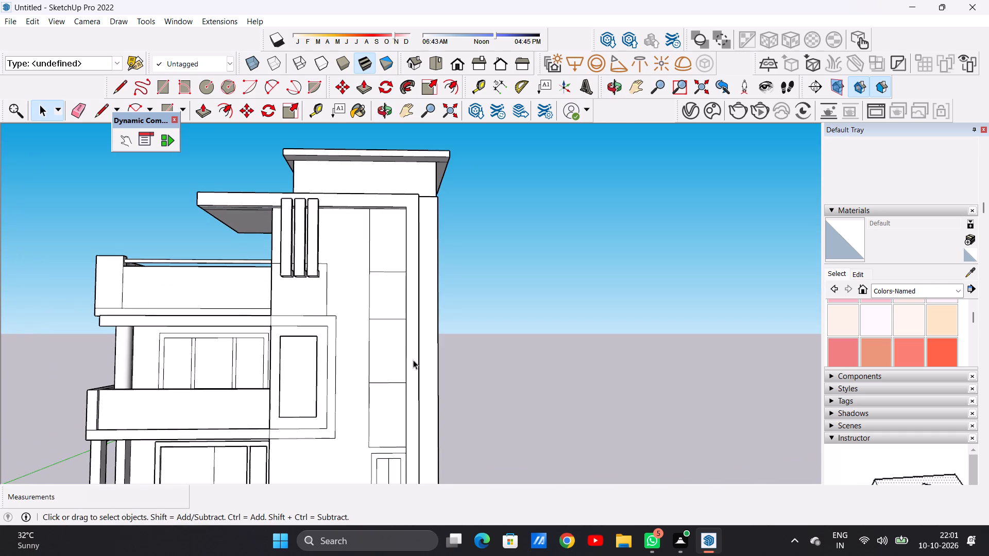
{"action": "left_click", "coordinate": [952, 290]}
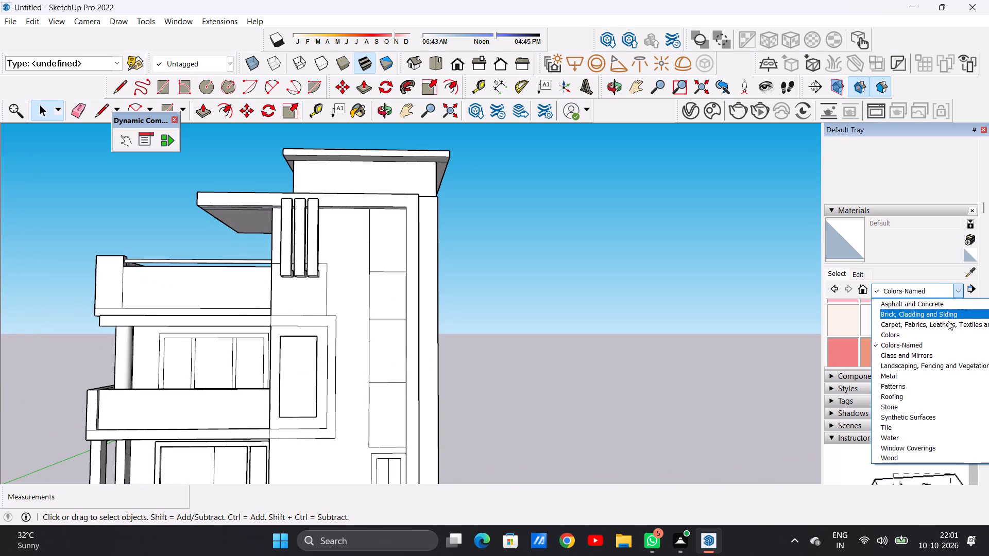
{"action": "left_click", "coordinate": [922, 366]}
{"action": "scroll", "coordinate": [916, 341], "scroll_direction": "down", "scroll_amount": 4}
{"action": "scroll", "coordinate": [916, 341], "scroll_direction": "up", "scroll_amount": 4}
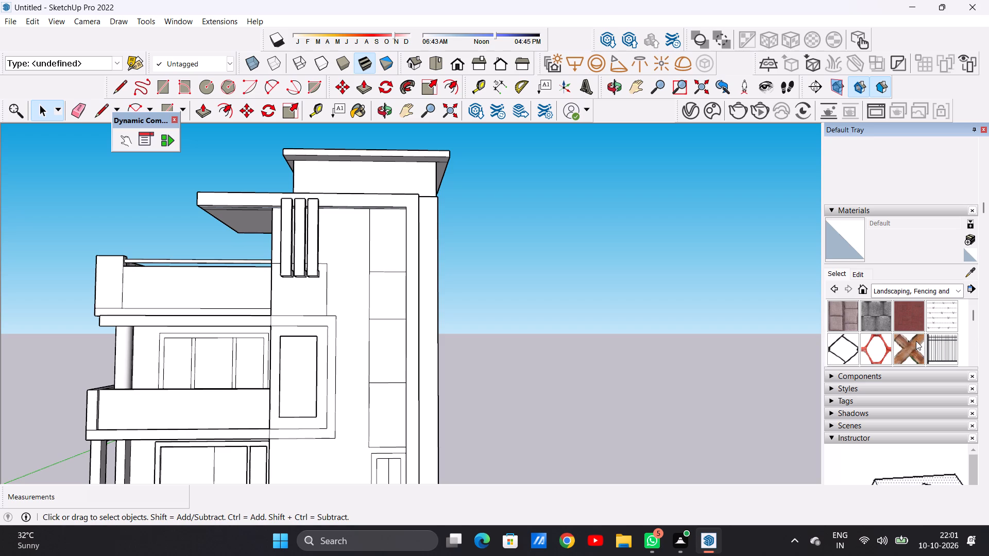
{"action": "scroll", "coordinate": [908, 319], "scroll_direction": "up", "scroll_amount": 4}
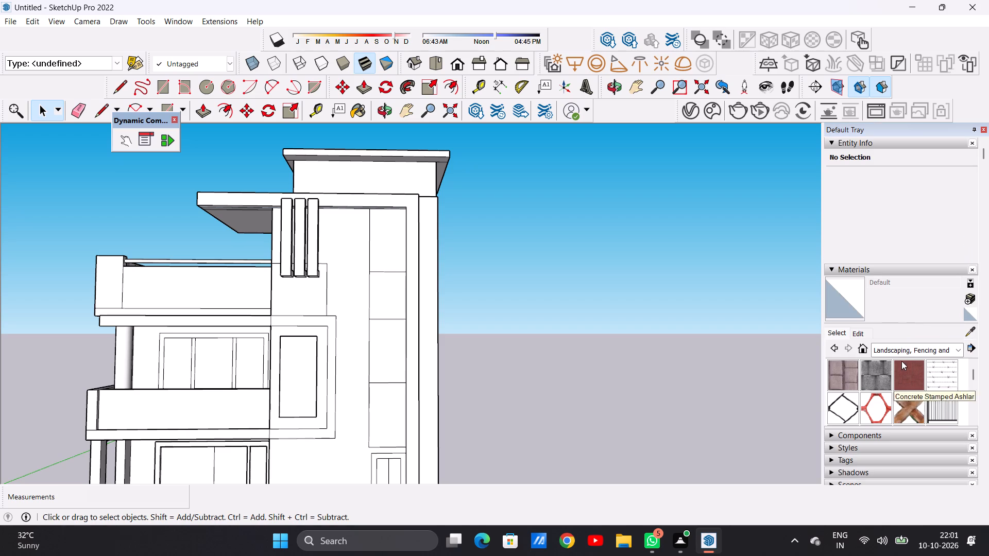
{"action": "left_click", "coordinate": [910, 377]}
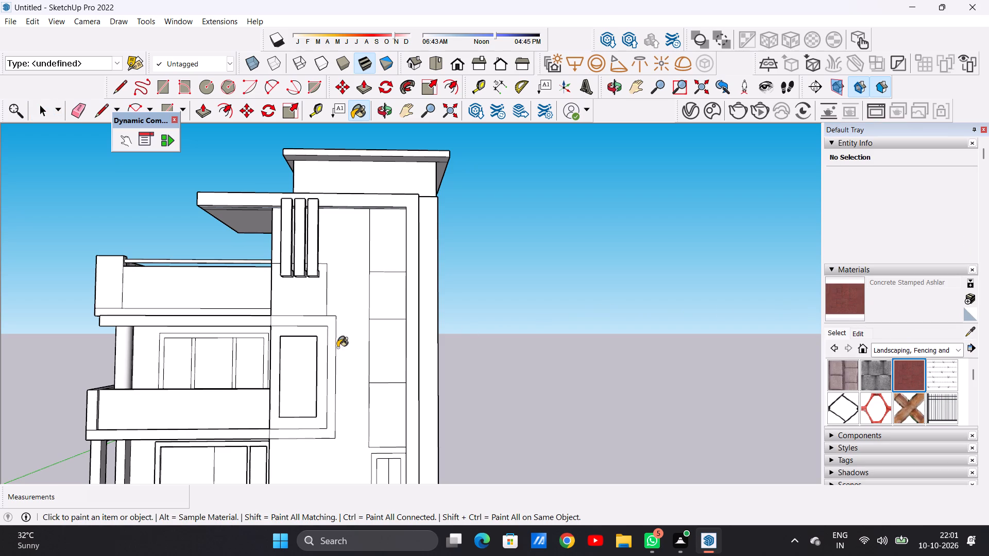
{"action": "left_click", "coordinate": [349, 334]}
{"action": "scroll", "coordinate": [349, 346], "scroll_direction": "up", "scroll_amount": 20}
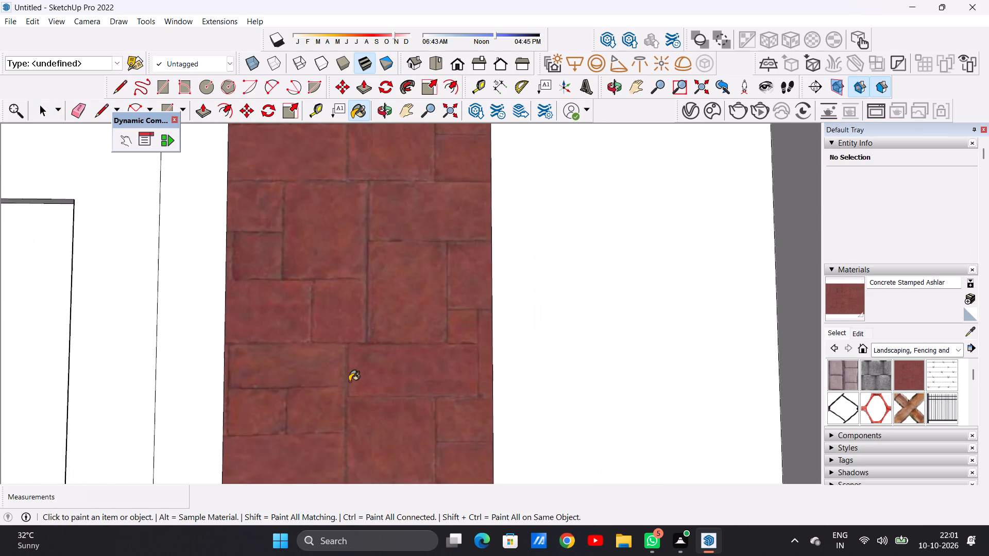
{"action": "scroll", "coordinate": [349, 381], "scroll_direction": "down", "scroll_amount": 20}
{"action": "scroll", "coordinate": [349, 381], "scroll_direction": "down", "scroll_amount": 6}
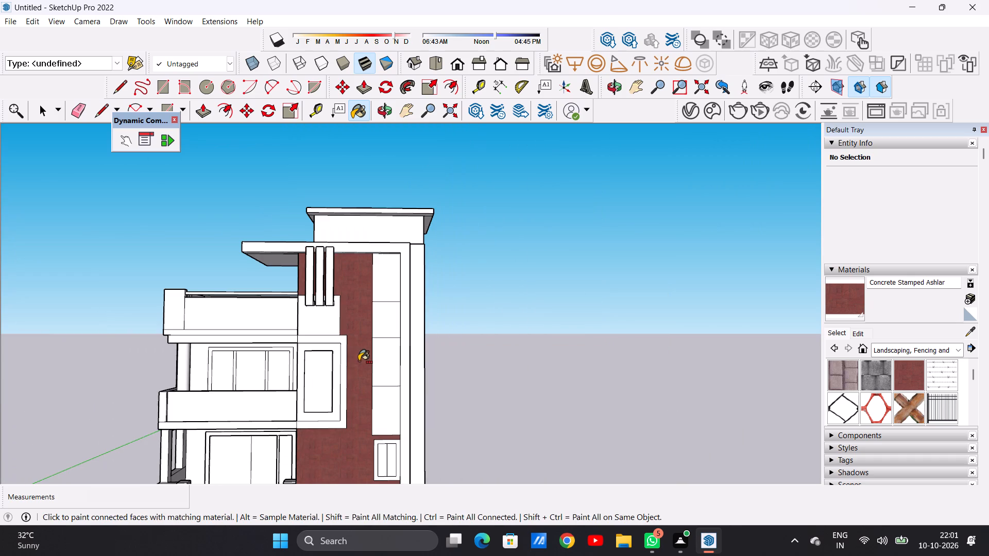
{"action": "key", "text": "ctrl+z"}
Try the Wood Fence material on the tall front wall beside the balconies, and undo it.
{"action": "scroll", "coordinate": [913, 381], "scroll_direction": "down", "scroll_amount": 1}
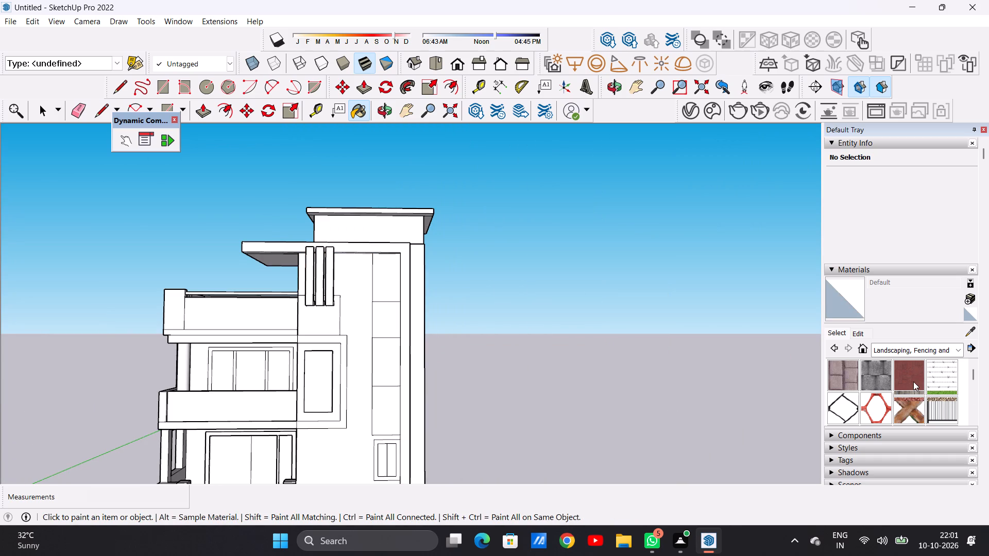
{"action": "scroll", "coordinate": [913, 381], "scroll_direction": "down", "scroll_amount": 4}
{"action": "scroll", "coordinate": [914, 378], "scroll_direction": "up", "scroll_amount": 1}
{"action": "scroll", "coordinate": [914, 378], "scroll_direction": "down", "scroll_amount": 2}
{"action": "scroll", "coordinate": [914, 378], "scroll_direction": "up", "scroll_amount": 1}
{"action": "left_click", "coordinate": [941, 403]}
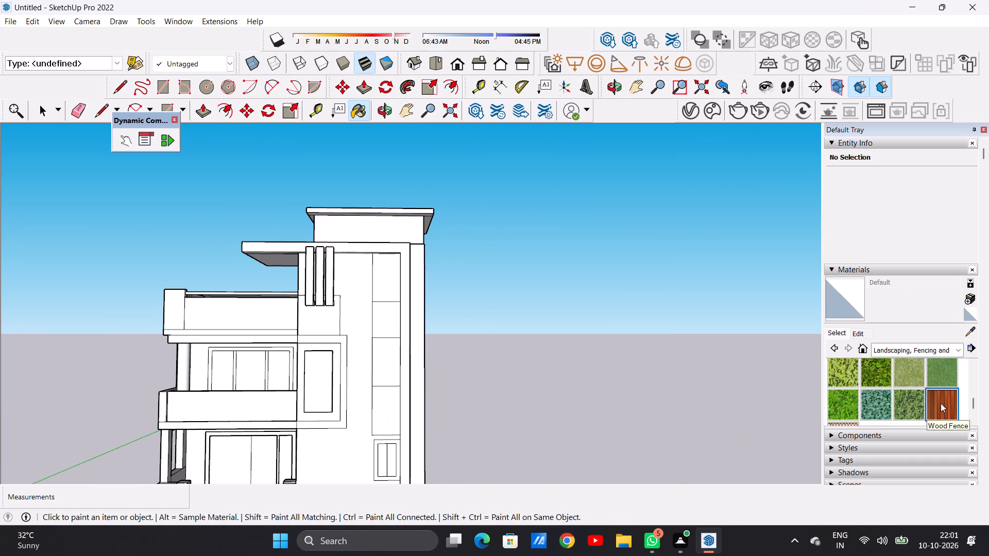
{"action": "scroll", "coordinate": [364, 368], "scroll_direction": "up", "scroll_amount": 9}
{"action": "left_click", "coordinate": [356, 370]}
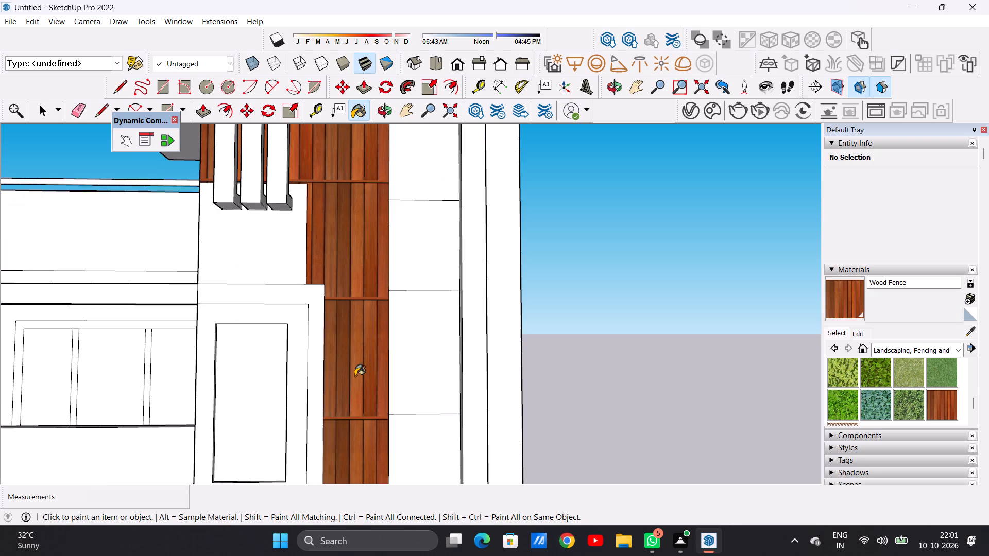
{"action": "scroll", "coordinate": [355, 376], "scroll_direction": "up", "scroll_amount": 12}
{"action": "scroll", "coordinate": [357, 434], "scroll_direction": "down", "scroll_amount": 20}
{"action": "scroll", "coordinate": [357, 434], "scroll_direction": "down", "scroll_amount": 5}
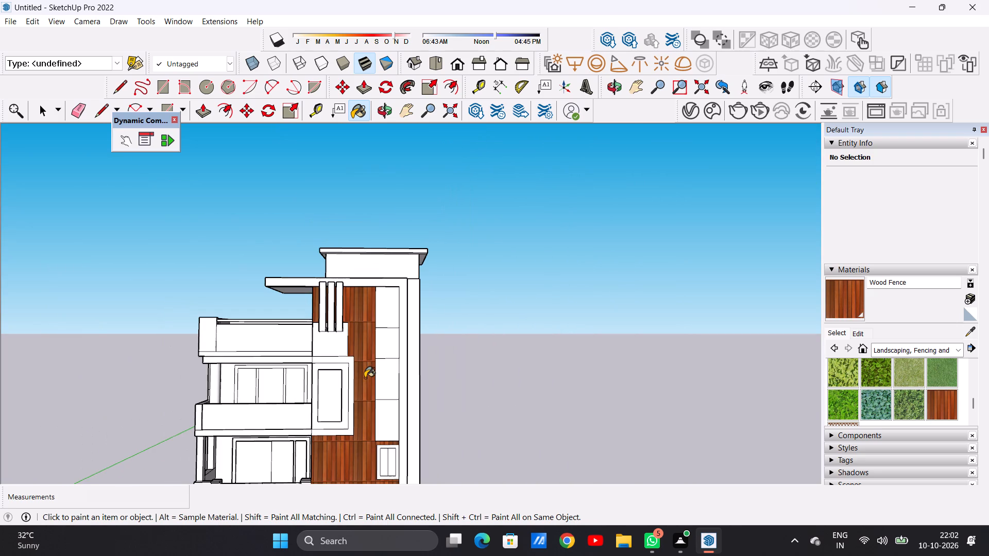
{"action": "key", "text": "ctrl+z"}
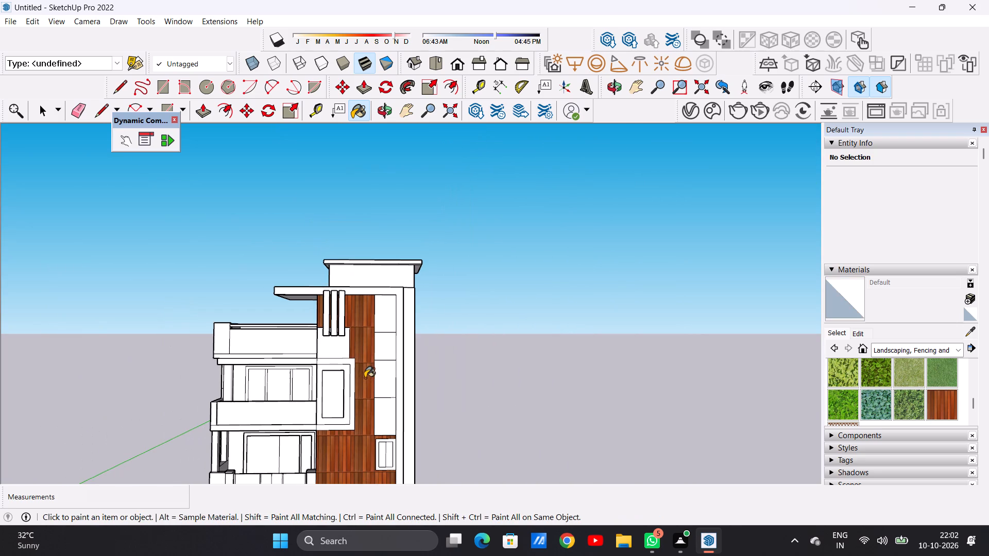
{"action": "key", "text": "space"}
Paint the tall front wall beside the balconies with Blinds Wood Natural from the Window Coverings collection.
{"action": "scroll", "coordinate": [403, 391], "scroll_direction": "down", "scroll_amount": 12}
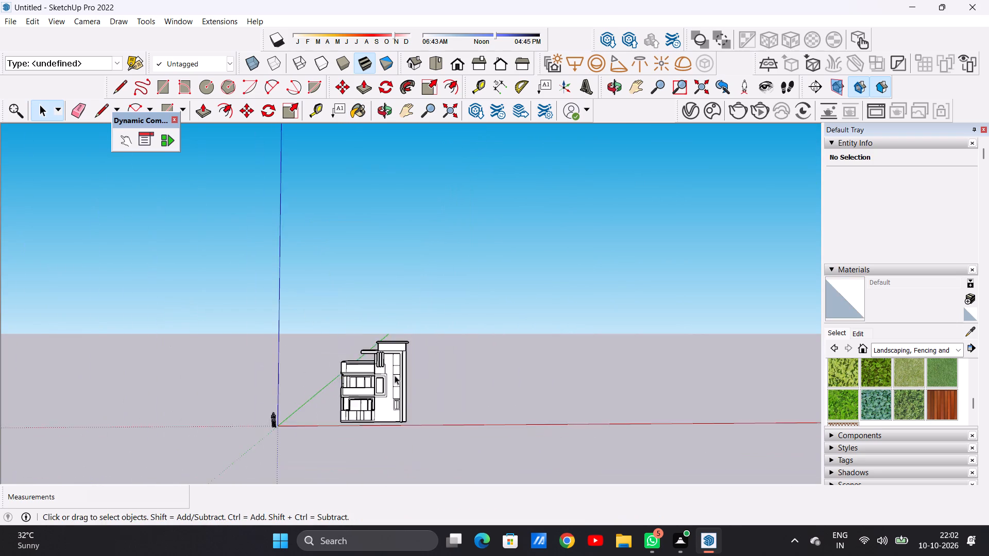
{"action": "scroll", "coordinate": [397, 394], "scroll_direction": "up", "scroll_amount": 11}
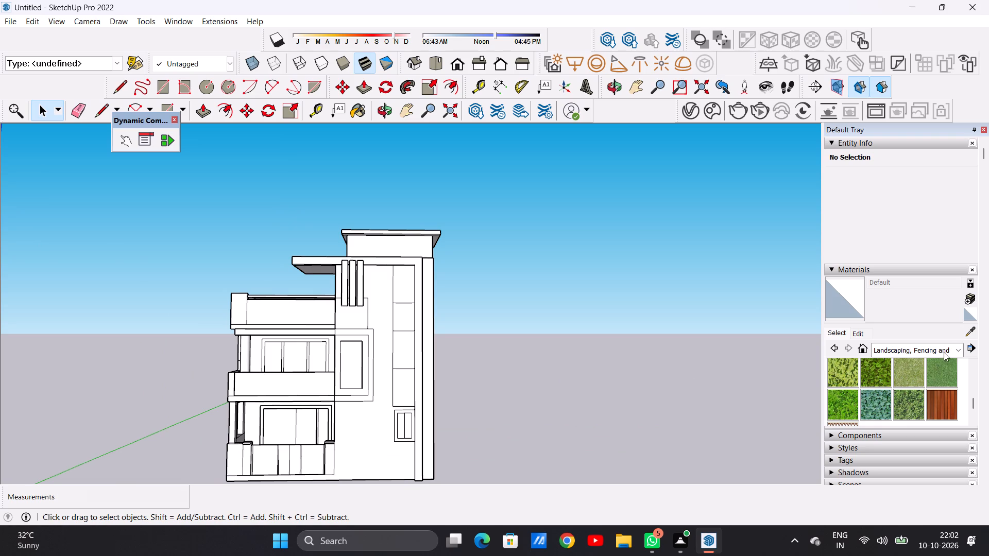
{"action": "left_click", "coordinate": [958, 349]}
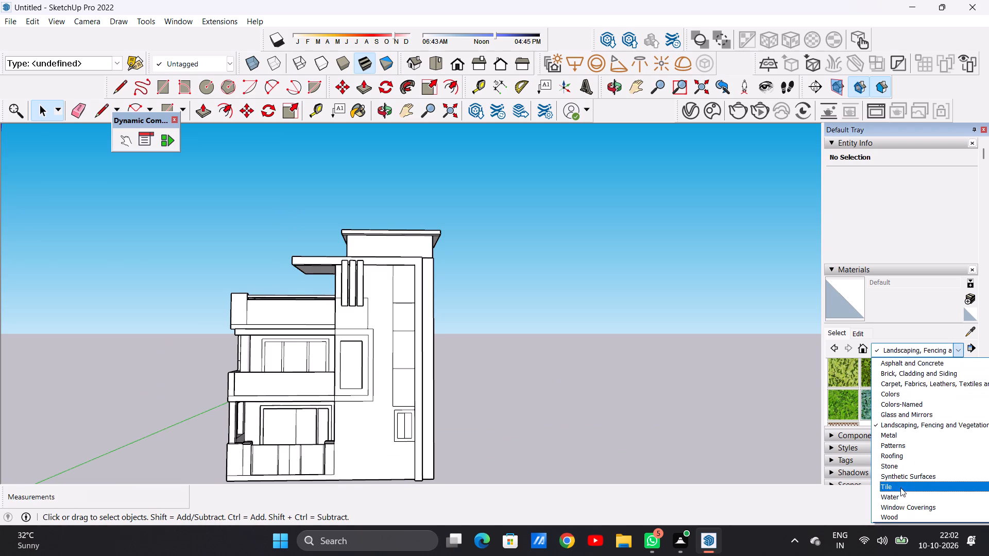
{"action": "left_click", "coordinate": [891, 514]}
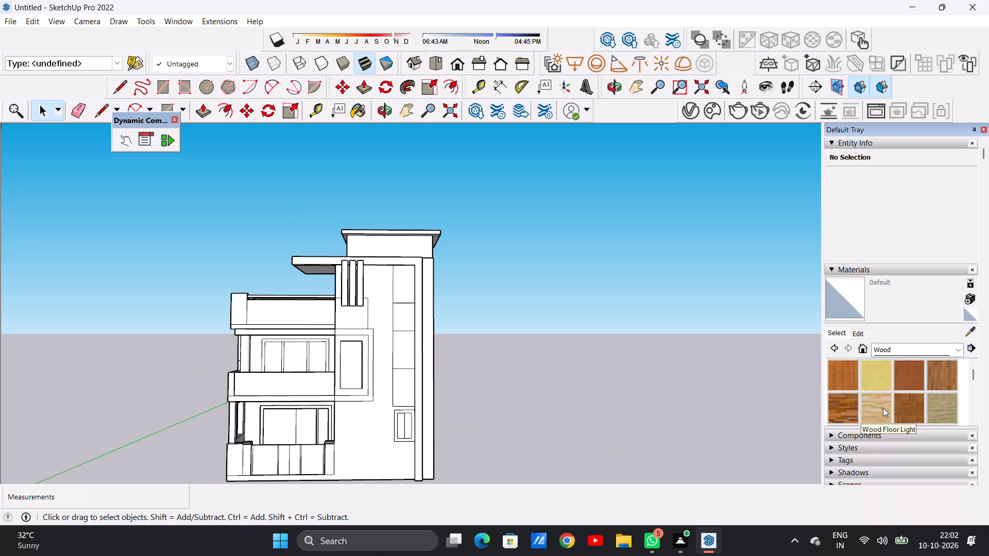
{"action": "scroll", "coordinate": [883, 408], "scroll_direction": "down", "scroll_amount": 1}
{"action": "left_click", "coordinate": [959, 347]}
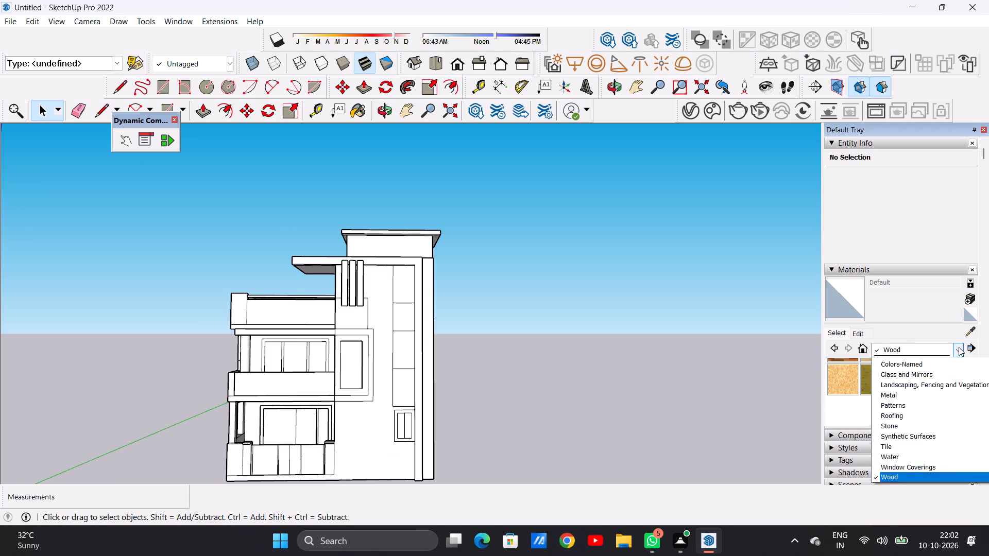
{"action": "left_click", "coordinate": [899, 505]}
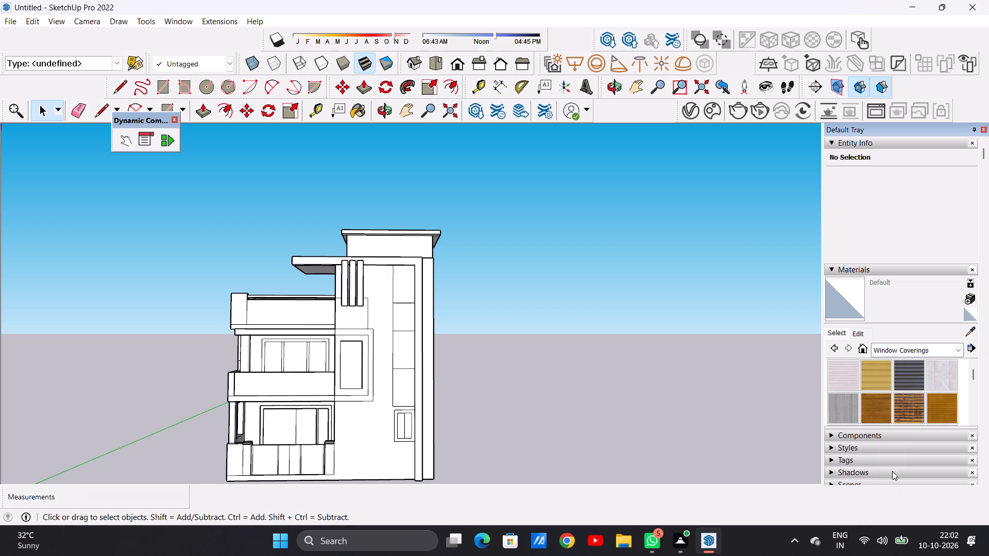
{"action": "scroll", "coordinate": [888, 401], "scroll_direction": "down", "scroll_amount": 1}
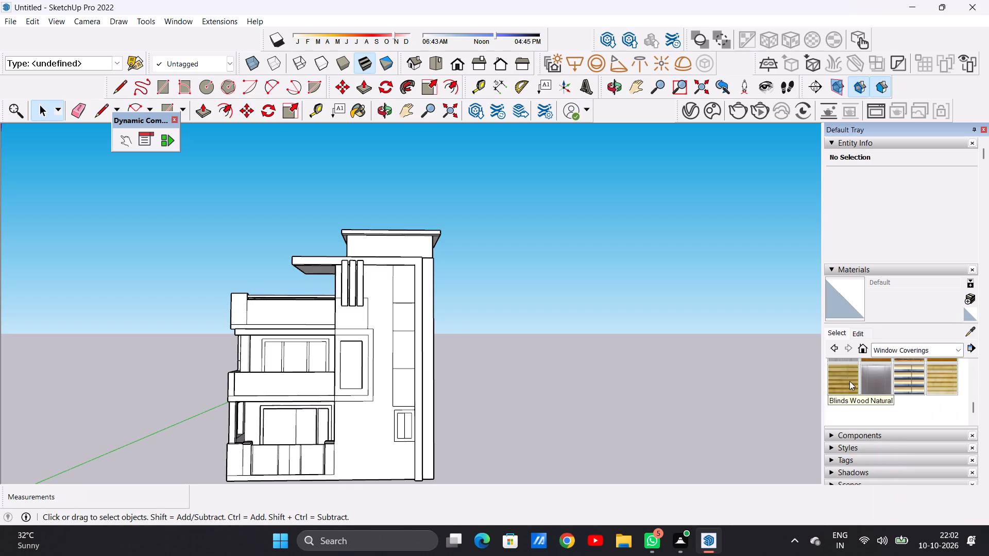
{"action": "left_click", "coordinate": [849, 381]}
{"action": "scroll", "coordinate": [390, 358], "scroll_direction": "up", "scroll_amount": 4}
{"action": "scroll", "coordinate": [386, 361], "scroll_direction": "down", "scroll_amount": 1}
{"action": "scroll", "coordinate": [381, 364], "scroll_direction": "up", "scroll_amount": 4}
{"action": "left_click", "coordinate": [383, 370]}
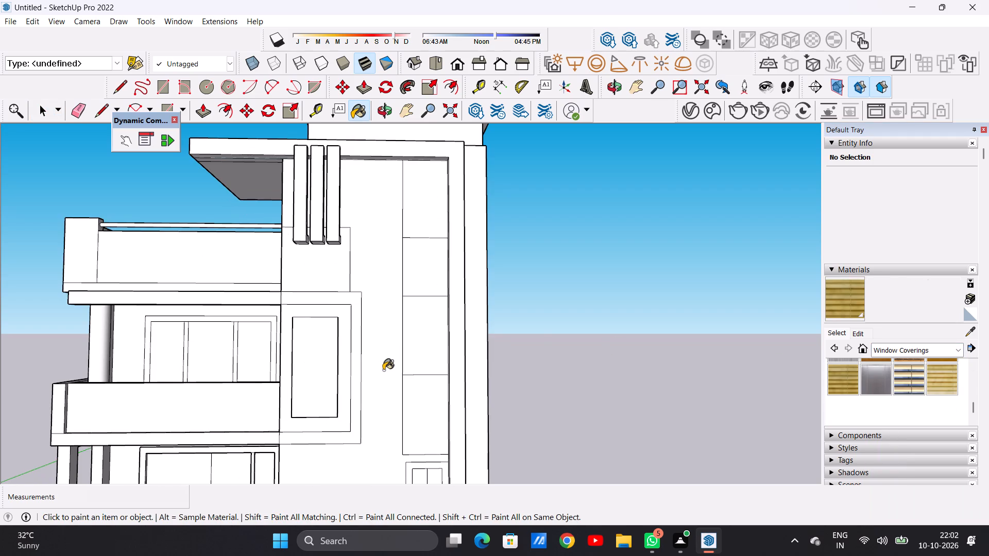
{"action": "scroll", "coordinate": [381, 373], "scroll_direction": "up", "scroll_amount": 12}
{"action": "scroll", "coordinate": [381, 380], "scroll_direction": "down", "scroll_amount": 18}
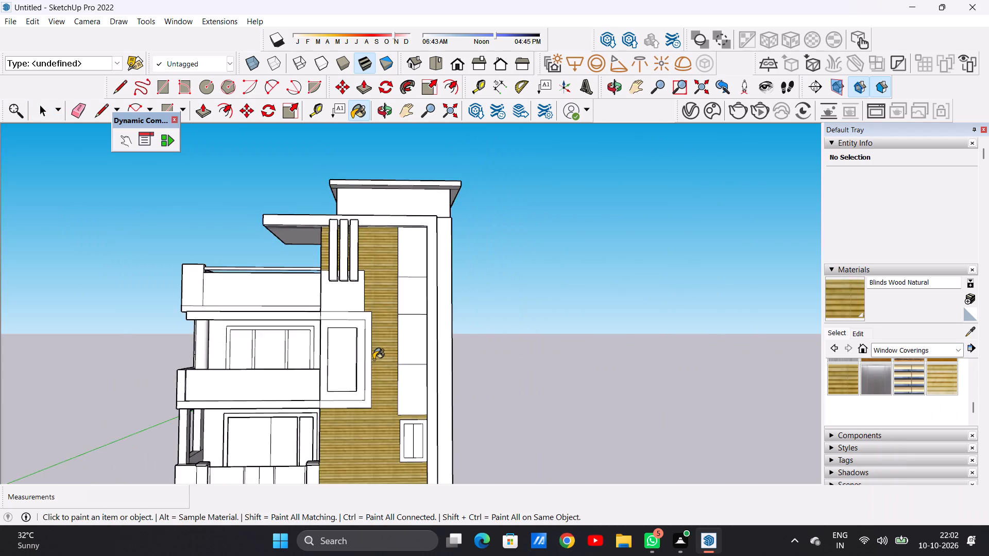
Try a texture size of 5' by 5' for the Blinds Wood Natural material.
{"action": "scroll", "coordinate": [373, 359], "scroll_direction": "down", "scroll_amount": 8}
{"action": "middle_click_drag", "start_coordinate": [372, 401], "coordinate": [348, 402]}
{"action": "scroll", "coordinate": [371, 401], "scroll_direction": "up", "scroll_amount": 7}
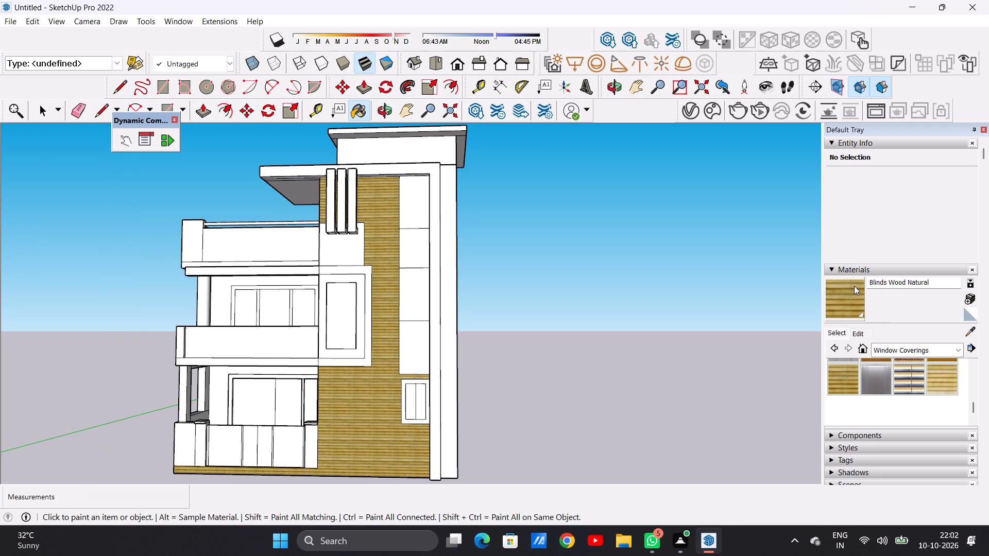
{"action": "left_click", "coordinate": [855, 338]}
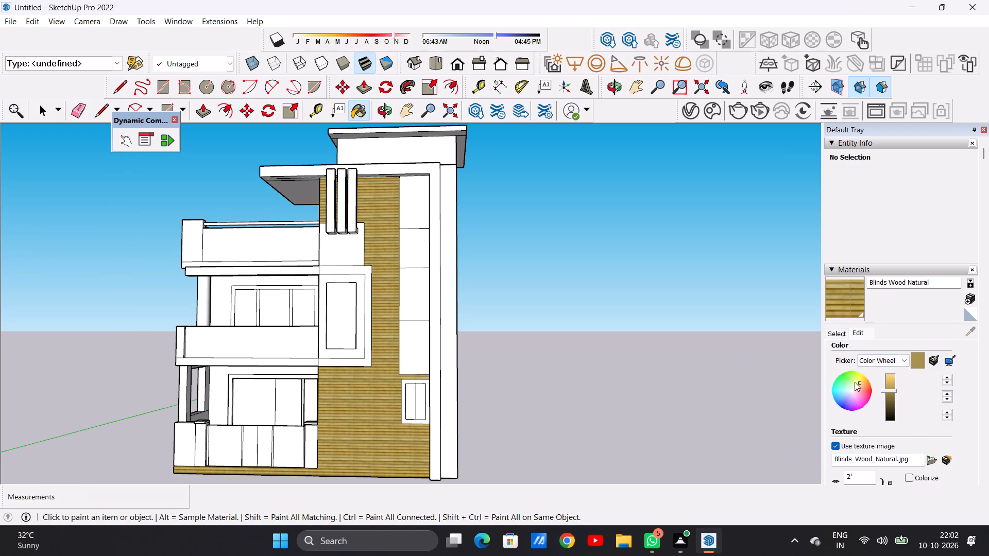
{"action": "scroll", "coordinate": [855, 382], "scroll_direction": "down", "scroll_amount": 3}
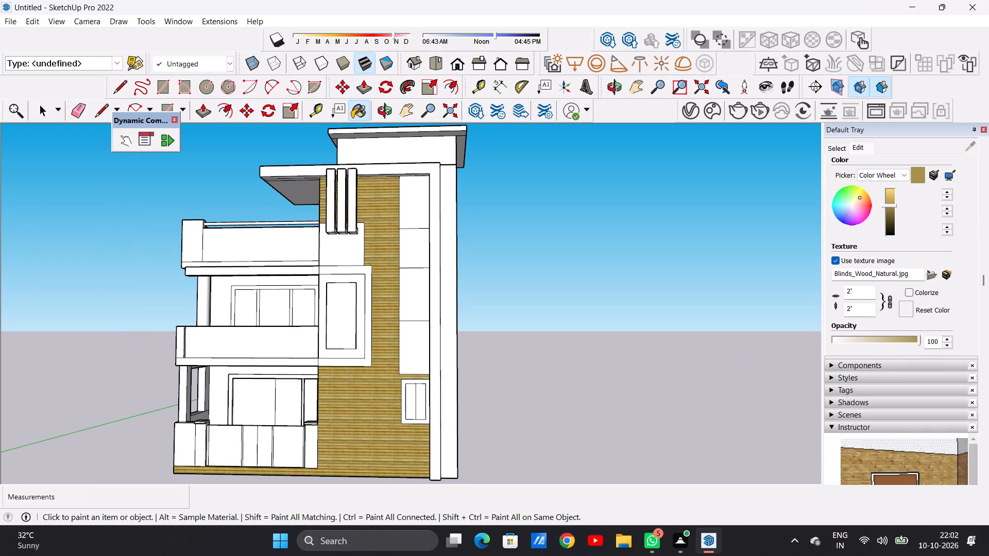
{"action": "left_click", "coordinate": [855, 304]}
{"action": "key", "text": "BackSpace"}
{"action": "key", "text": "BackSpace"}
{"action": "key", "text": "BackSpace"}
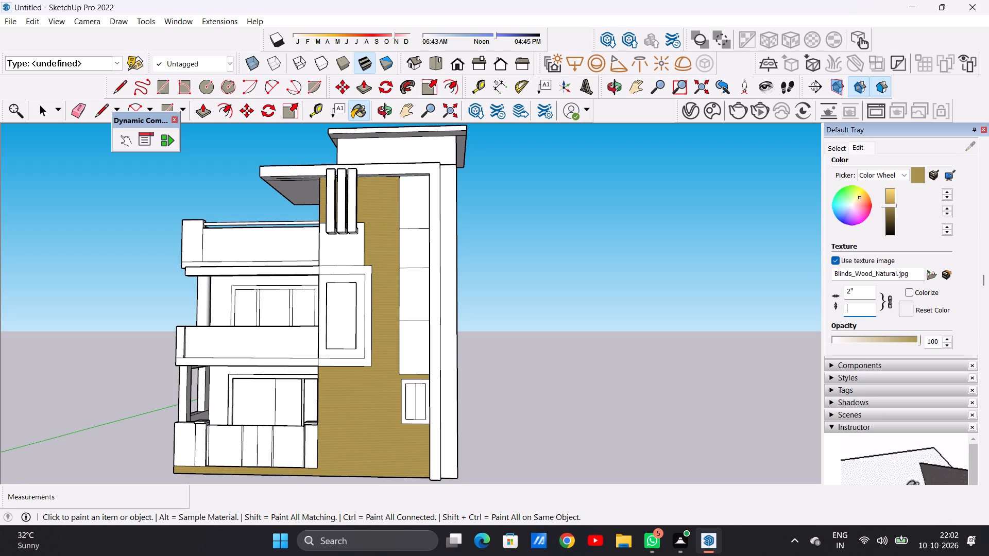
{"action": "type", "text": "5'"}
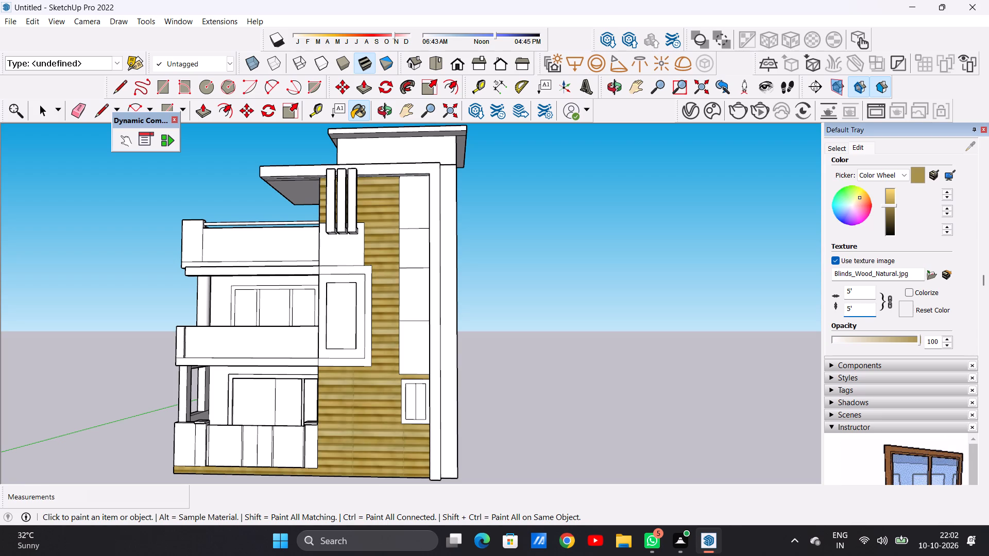
Set the Blinds Wood Natural texture size to 10' by 10'.
{"action": "key", "text": "BackSpace"}
{"action": "key", "text": "BackSpace"}
{"action": "key", "text": "BackSpace"}
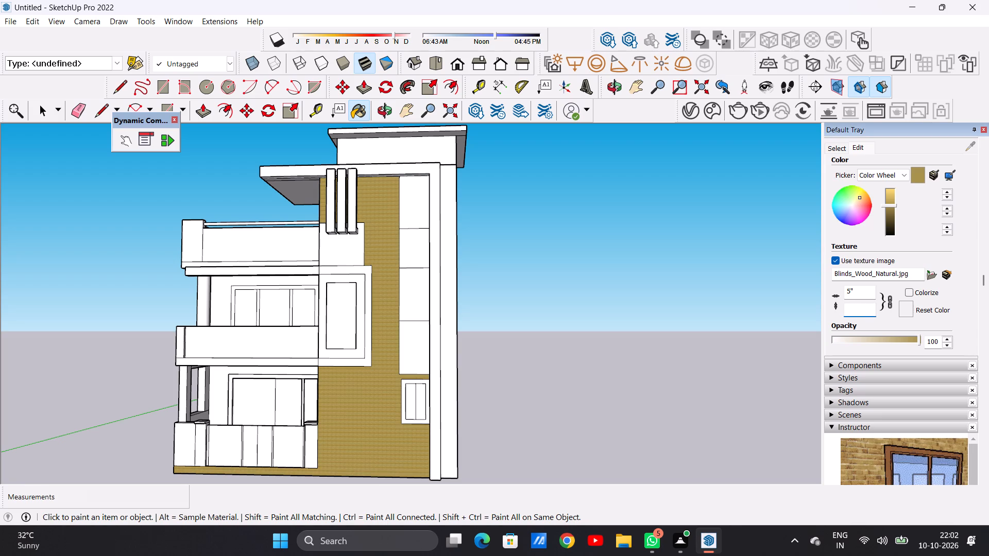
{"action": "type", "text": "10'"}
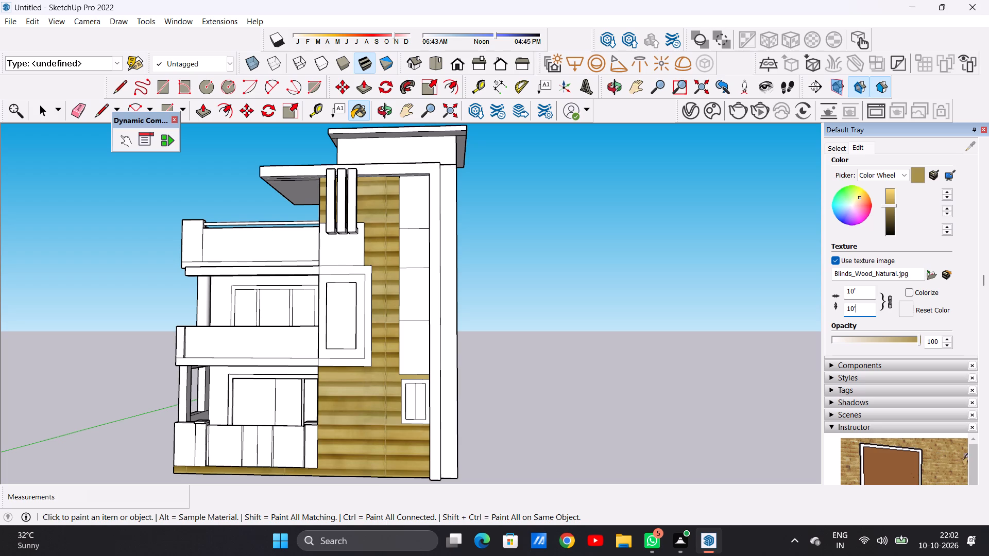
{"action": "key", "text": "Return"}
{"action": "key", "text": "space"}
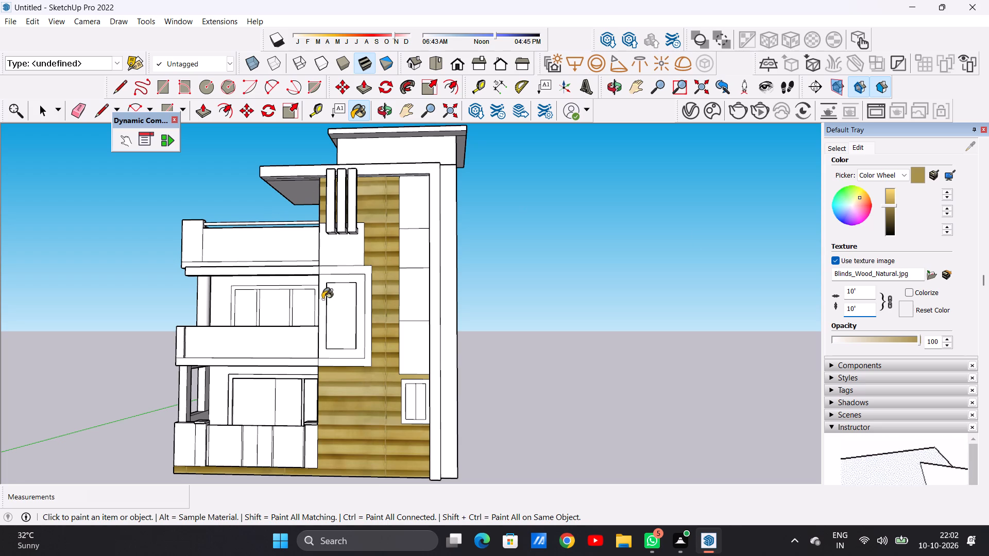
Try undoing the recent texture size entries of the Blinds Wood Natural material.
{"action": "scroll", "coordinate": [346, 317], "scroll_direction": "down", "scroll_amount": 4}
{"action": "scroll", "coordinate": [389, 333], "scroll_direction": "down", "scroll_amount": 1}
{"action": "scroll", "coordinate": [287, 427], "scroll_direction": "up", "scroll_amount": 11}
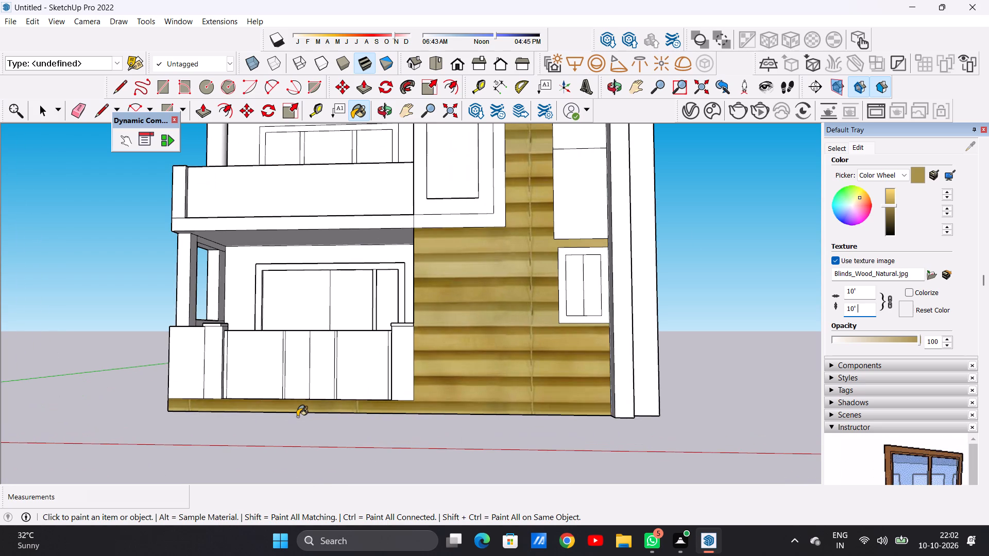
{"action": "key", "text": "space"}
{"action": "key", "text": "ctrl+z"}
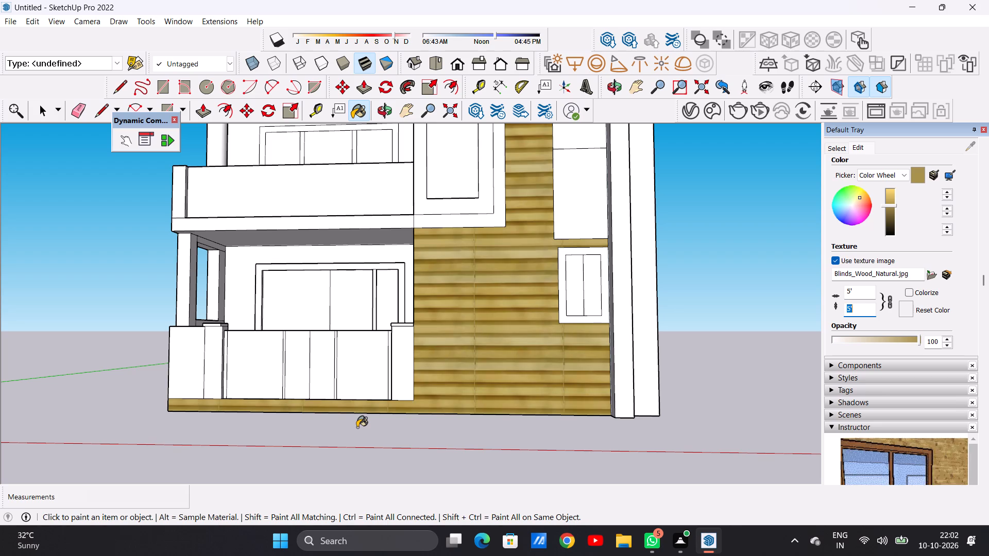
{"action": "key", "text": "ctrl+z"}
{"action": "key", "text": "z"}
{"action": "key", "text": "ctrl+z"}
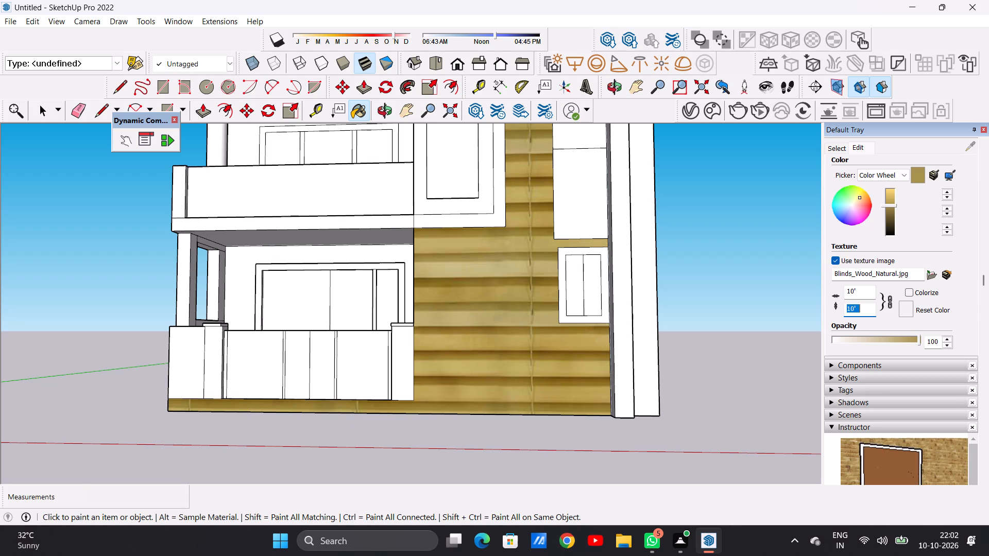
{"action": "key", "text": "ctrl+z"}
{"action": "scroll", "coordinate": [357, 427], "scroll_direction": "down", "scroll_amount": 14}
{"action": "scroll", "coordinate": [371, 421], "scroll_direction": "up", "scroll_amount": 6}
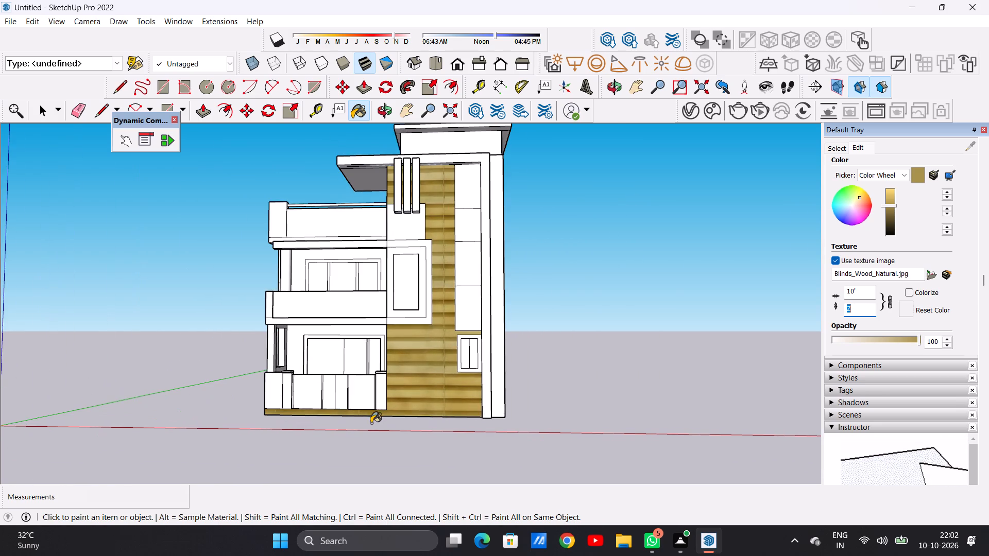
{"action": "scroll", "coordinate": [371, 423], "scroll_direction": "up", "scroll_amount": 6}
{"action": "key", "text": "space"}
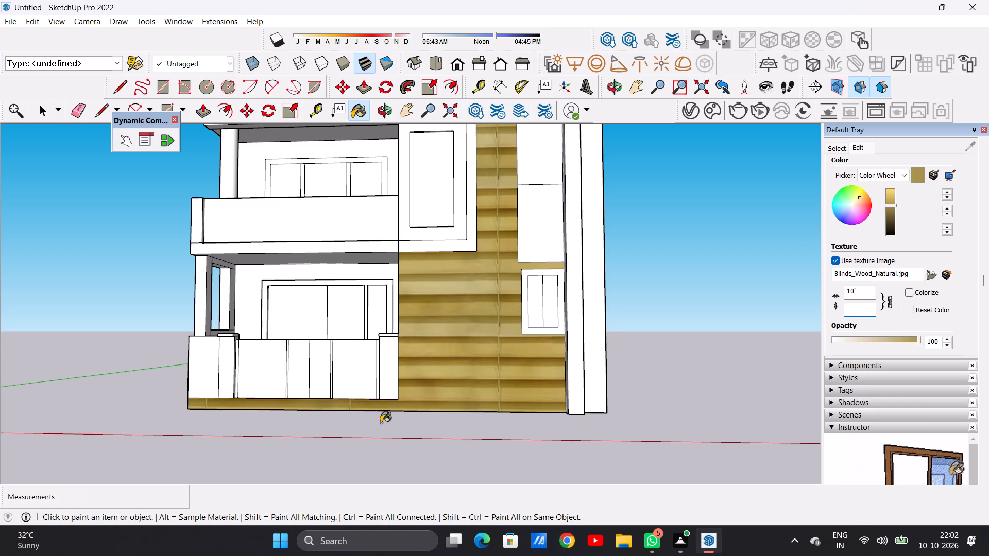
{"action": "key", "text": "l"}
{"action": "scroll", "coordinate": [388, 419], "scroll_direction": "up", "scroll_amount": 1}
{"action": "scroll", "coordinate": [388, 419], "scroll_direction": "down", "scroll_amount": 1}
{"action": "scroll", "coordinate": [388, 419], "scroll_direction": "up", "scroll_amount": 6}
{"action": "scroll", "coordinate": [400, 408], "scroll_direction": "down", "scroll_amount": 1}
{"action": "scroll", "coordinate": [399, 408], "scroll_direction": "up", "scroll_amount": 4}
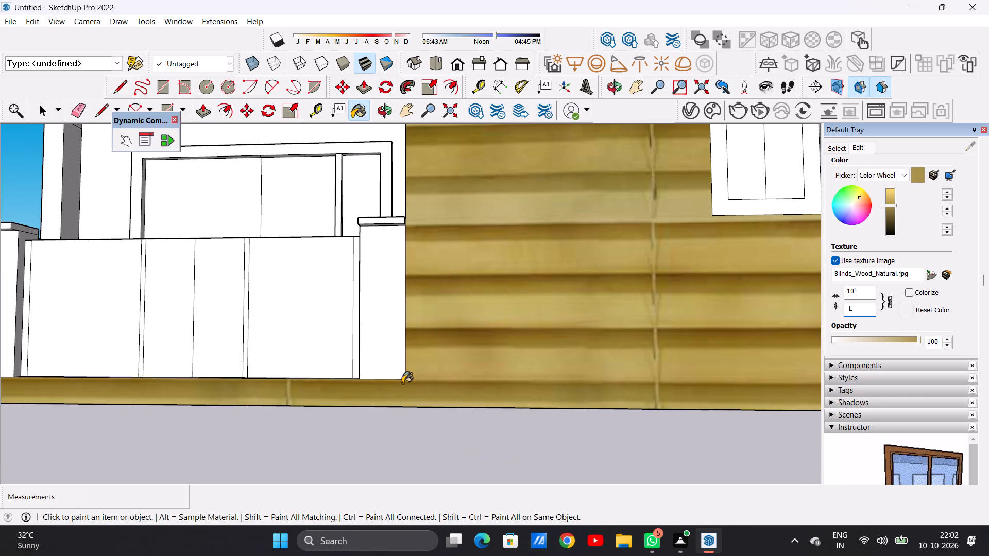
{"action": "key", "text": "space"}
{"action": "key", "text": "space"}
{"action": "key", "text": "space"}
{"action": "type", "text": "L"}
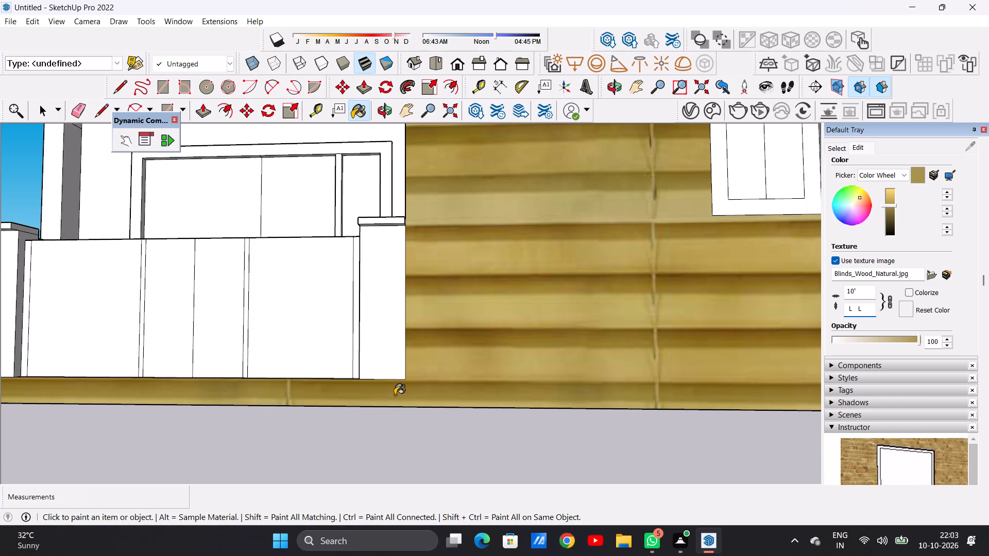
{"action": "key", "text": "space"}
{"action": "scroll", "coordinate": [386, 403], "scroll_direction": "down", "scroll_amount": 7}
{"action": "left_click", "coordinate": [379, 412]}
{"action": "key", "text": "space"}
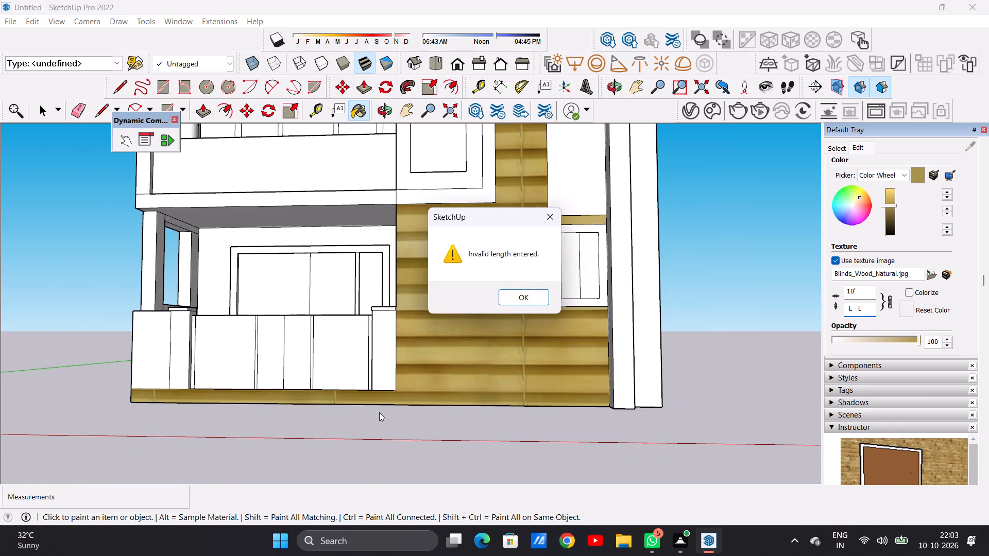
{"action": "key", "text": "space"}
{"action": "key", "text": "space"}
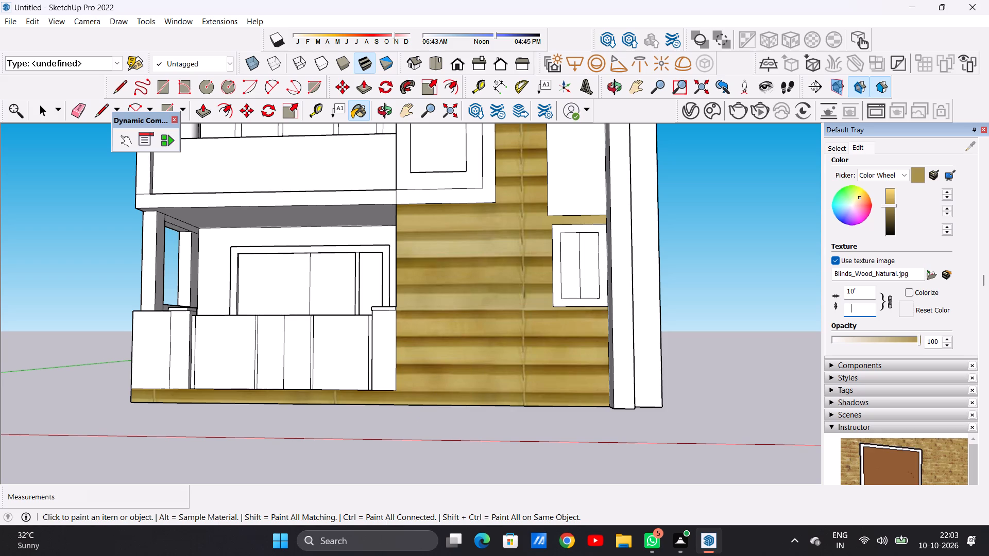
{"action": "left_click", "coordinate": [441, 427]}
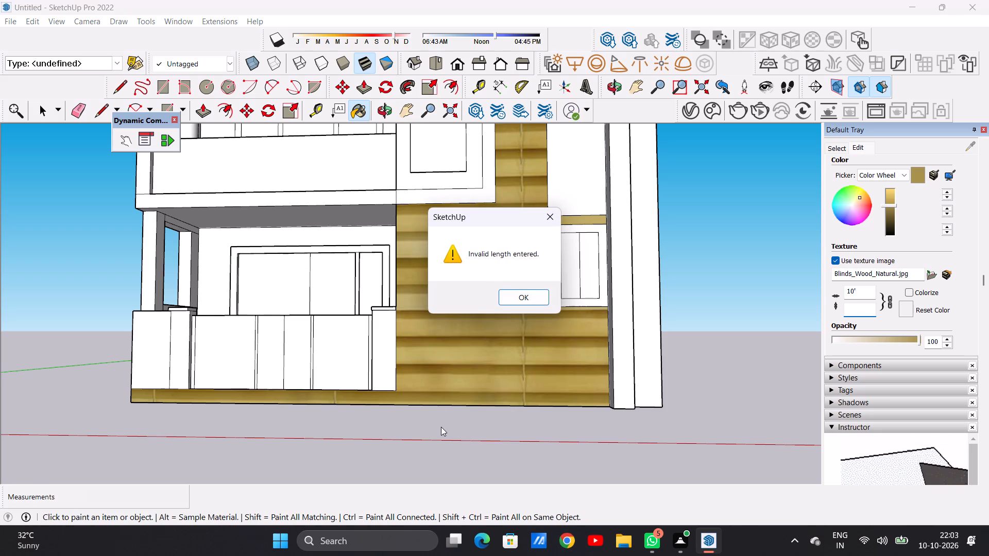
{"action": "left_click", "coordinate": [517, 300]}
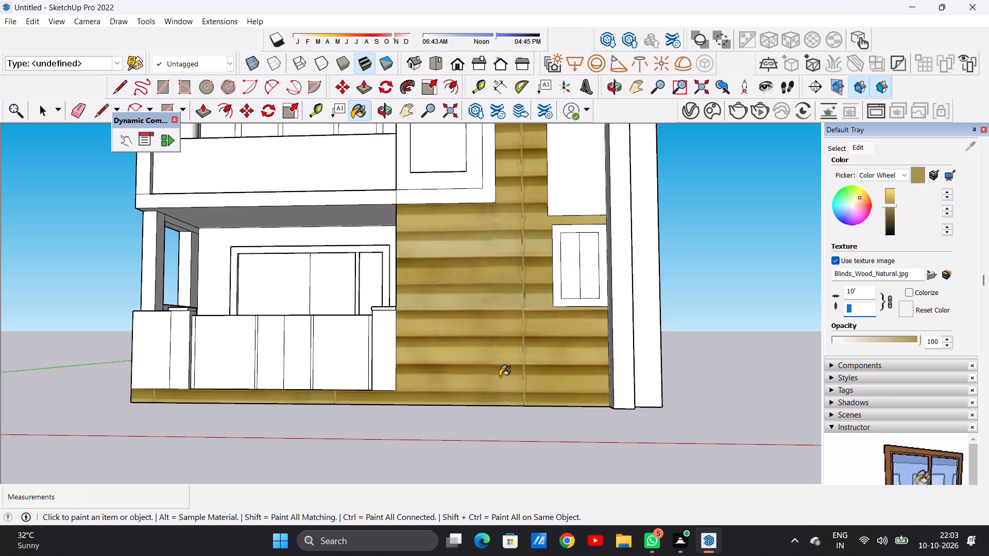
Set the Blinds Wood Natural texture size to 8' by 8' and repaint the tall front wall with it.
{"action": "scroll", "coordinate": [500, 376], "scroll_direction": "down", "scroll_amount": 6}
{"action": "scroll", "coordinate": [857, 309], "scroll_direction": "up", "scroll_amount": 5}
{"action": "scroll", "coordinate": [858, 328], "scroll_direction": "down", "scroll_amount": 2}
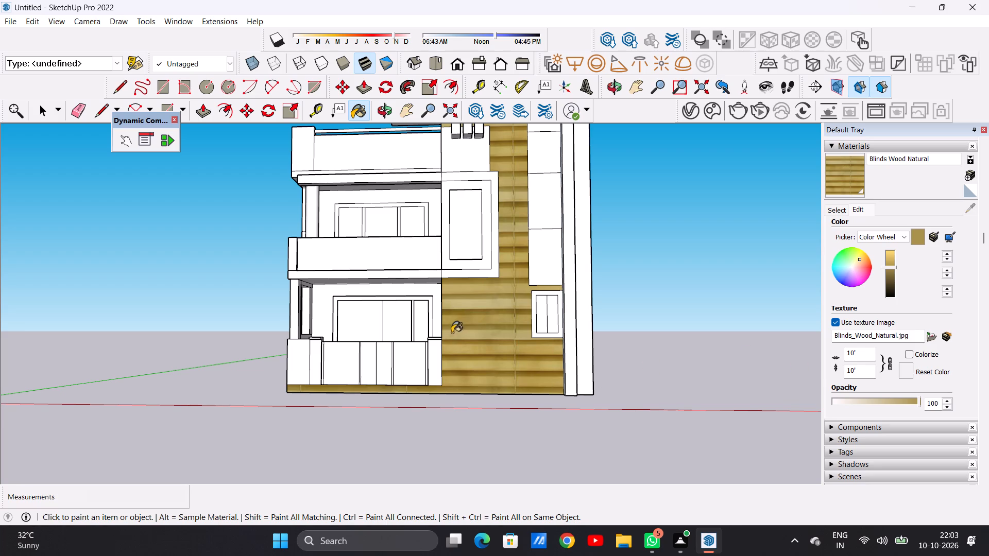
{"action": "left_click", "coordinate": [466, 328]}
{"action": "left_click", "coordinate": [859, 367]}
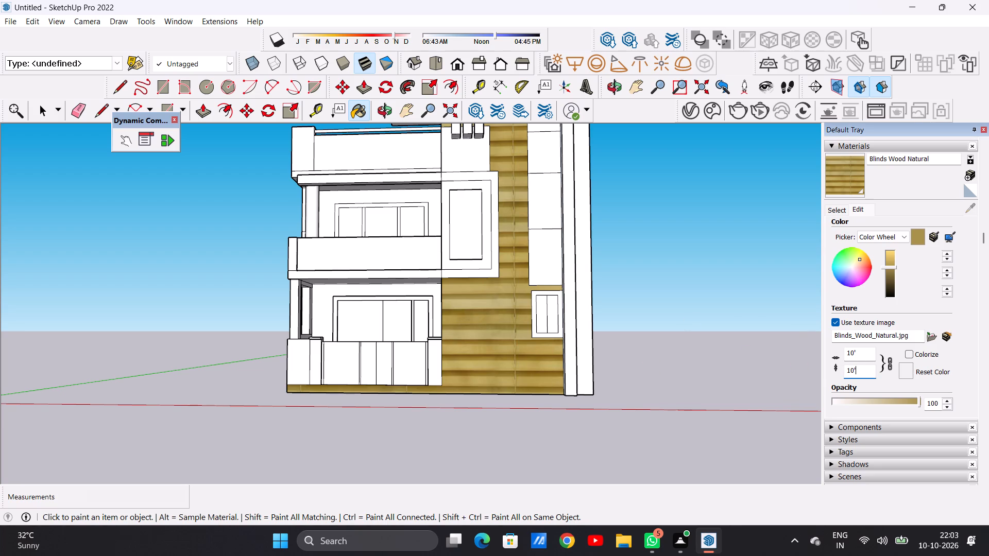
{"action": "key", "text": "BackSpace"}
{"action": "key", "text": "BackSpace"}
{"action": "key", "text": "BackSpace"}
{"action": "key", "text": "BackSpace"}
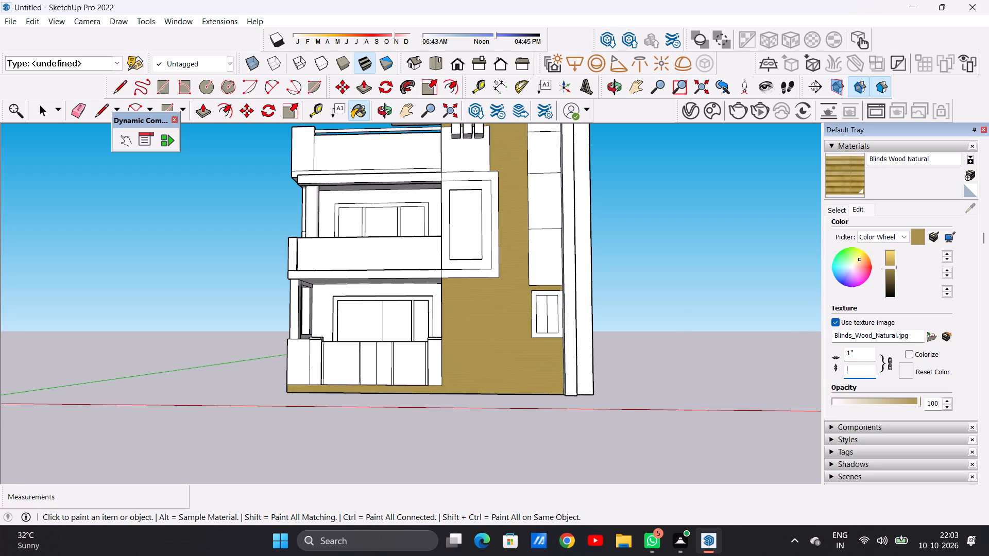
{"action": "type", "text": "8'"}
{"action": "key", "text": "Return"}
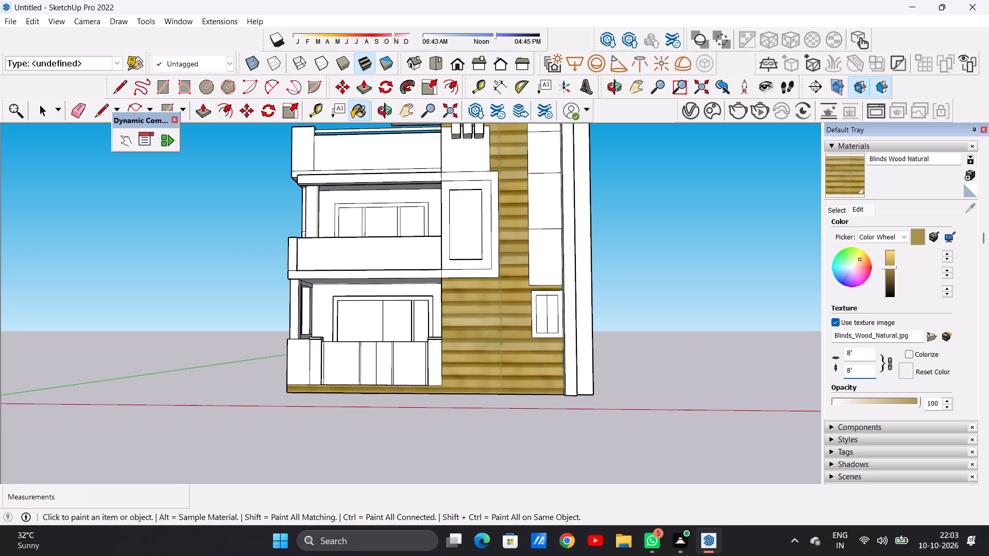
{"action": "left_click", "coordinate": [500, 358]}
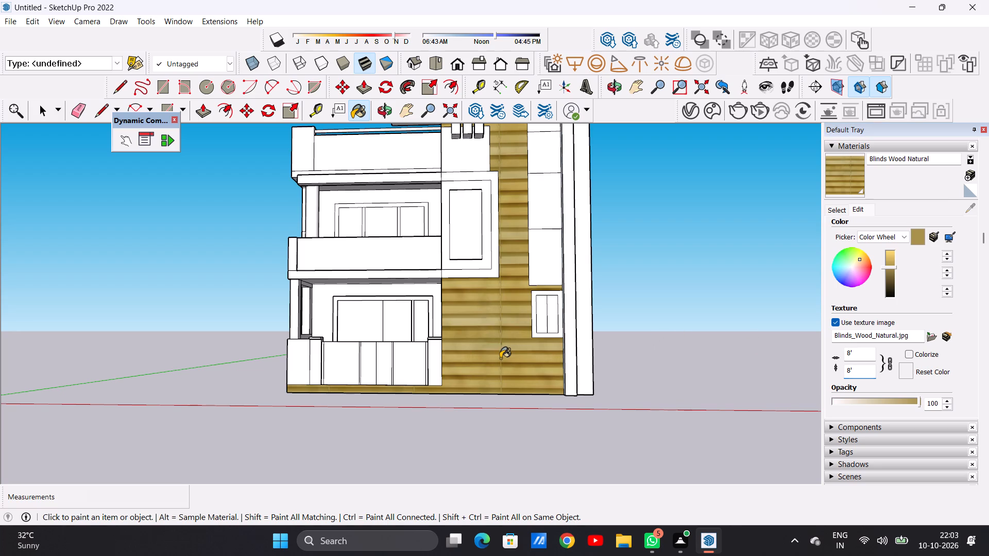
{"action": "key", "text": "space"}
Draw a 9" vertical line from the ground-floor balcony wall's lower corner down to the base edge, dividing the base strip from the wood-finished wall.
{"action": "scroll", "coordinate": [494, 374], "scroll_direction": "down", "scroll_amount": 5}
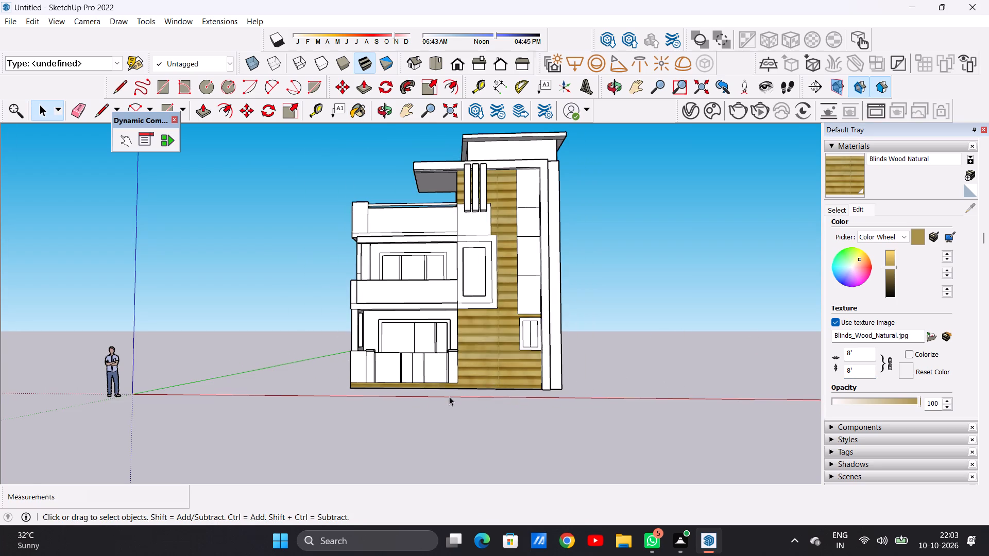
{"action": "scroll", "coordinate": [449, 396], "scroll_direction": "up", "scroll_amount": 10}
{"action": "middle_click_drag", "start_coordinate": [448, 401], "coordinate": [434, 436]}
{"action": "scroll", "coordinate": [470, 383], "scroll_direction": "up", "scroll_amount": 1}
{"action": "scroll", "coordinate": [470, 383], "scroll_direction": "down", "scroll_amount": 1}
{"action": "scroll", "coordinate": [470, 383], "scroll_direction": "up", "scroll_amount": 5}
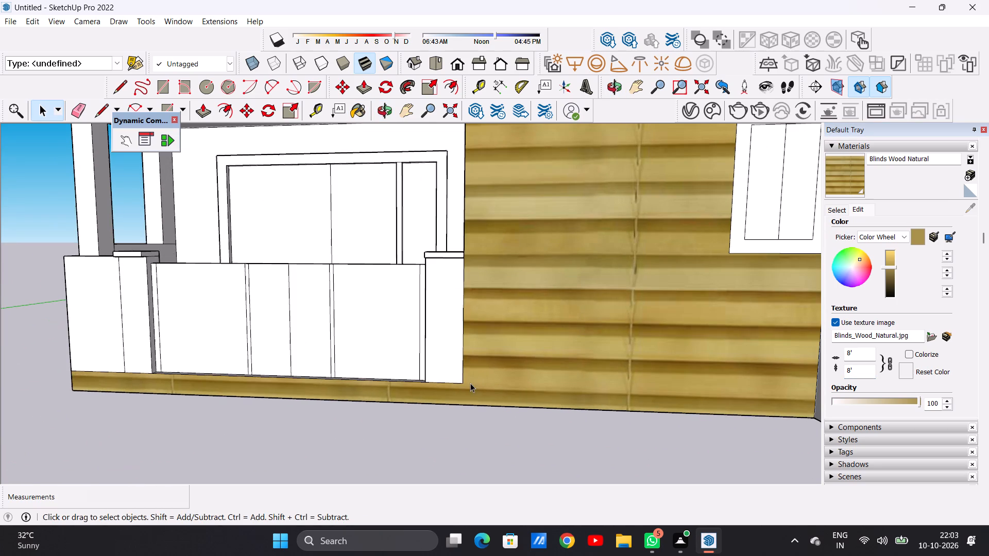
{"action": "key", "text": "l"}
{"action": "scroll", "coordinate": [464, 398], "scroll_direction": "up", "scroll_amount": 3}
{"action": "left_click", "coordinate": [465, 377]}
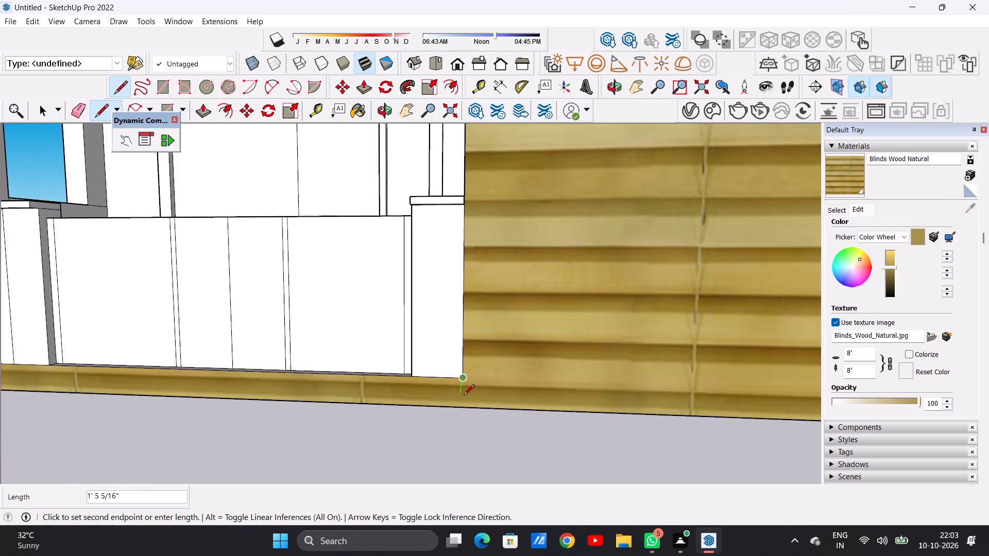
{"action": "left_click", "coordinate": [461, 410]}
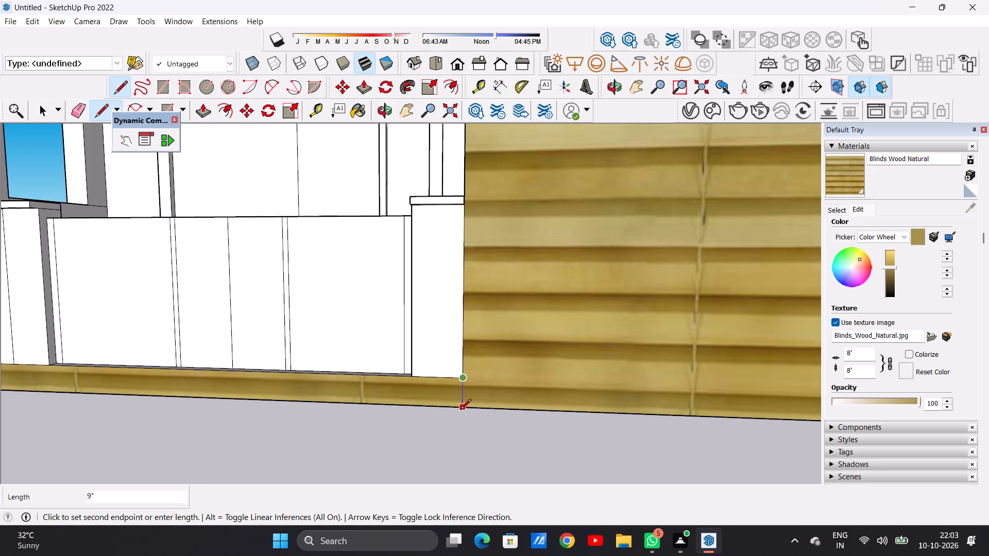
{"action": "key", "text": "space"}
Examine the wood finish on the front facade, from the base up to the roof canopy.
{"action": "scroll", "coordinate": [496, 422], "scroll_direction": "down", "scroll_amount": 11}
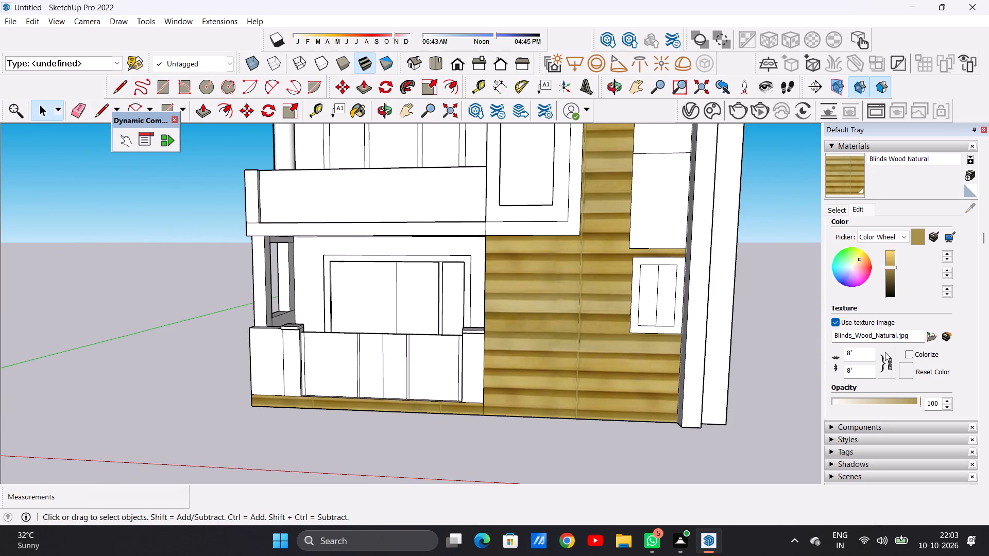
{"action": "scroll", "coordinate": [519, 429], "scroll_direction": "down", "scroll_amount": 5}
{"action": "scroll", "coordinate": [490, 435], "scroll_direction": "up", "scroll_amount": 1}
{"action": "scroll", "coordinate": [490, 435], "scroll_direction": "down", "scroll_amount": 10}
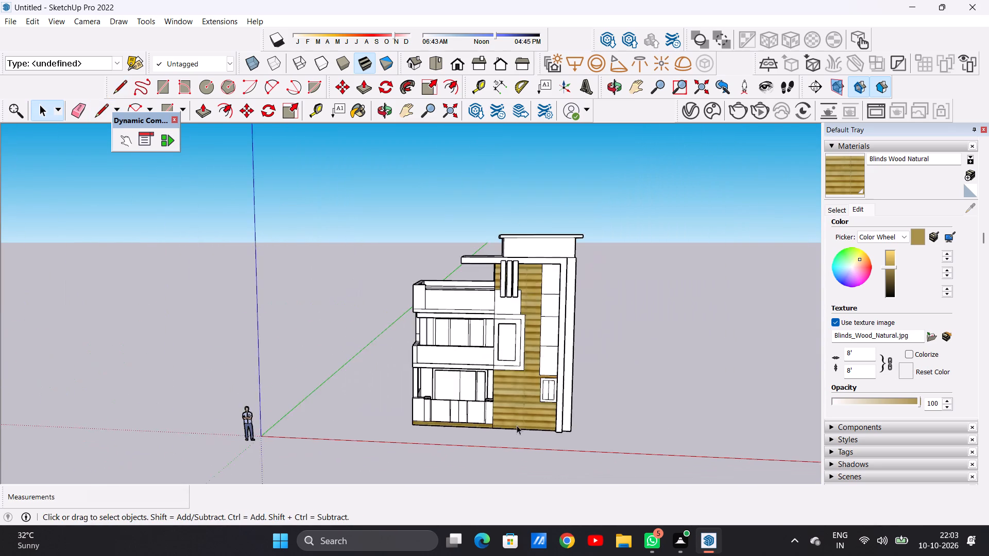
{"action": "scroll", "coordinate": [515, 423], "scroll_direction": "up", "scroll_amount": 6}
{"action": "scroll", "coordinate": [515, 426], "scroll_direction": "down", "scroll_amount": 10}
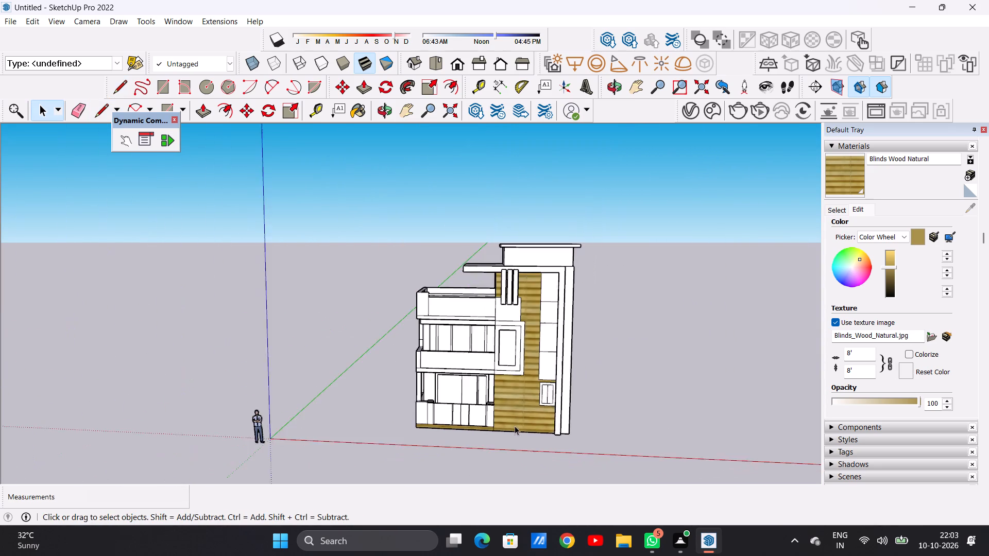
{"action": "scroll", "coordinate": [515, 426], "scroll_direction": "down", "scroll_amount": 3}
{"action": "middle_click_drag", "start_coordinate": [516, 428], "coordinate": [519, 363]}
{"action": "scroll", "coordinate": [527, 360], "scroll_direction": "up", "scroll_amount": 14}
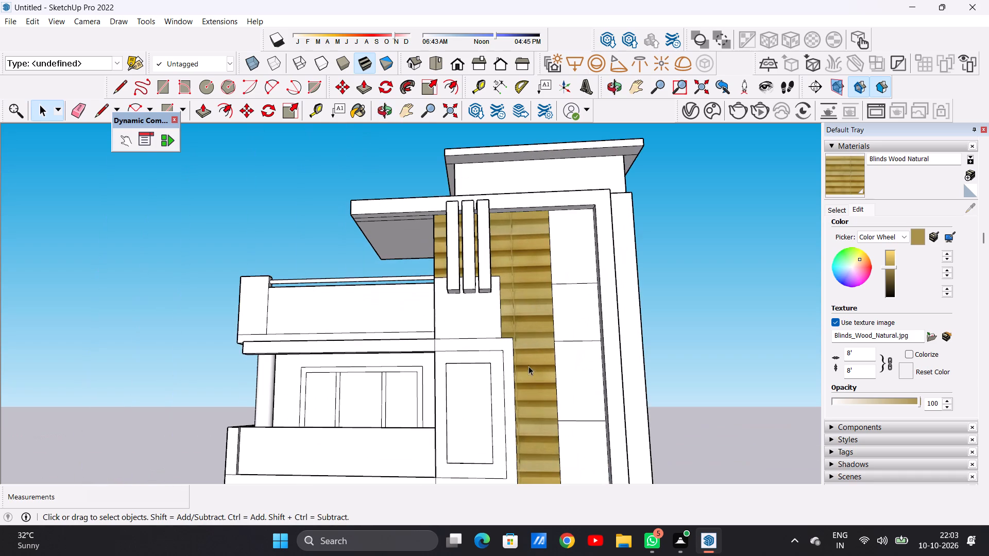
{"action": "scroll", "coordinate": [523, 385], "scroll_direction": "down", "scroll_amount": 16}
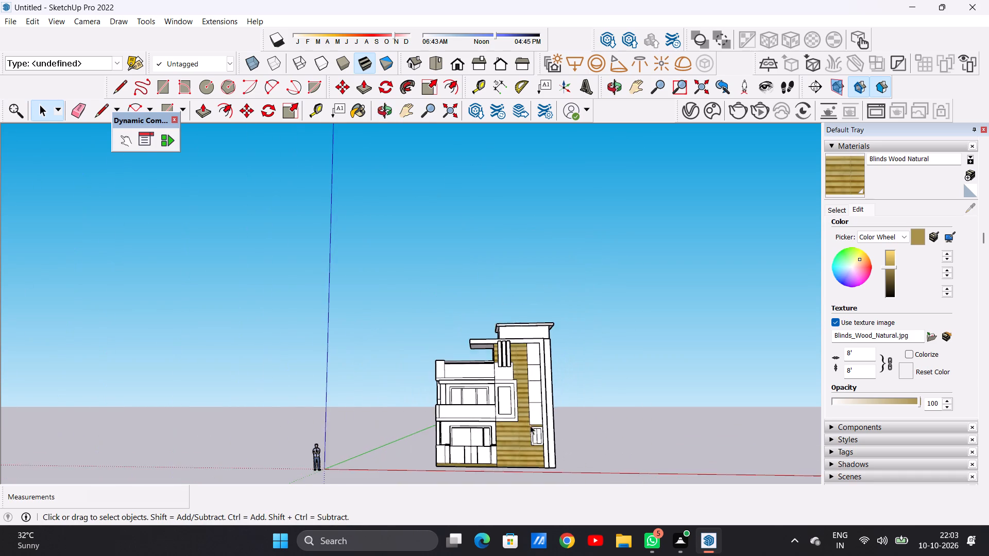
{"action": "middle_click_drag", "start_coordinate": [525, 455], "coordinate": [507, 503]}
{"action": "scroll", "coordinate": [511, 432], "scroll_direction": "up", "scroll_amount": 7}
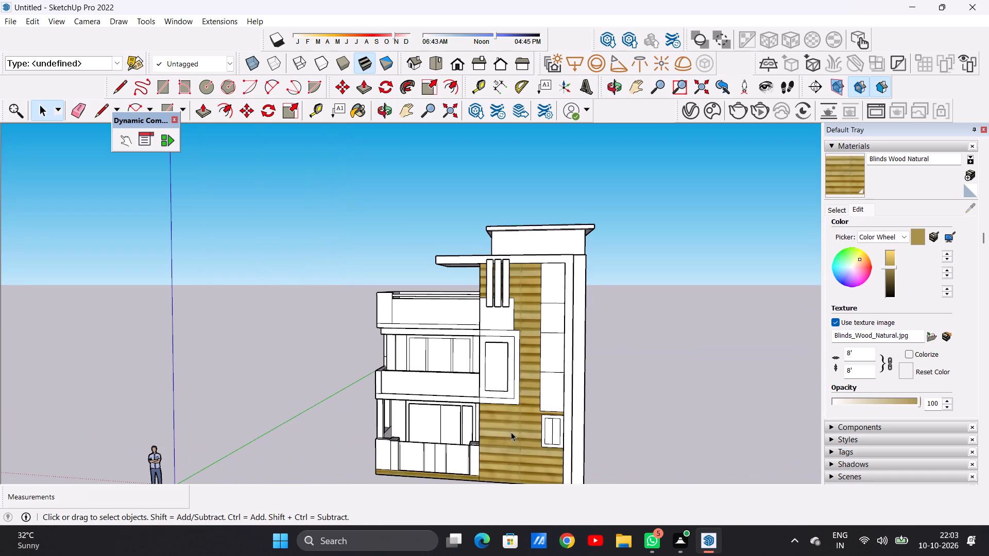
Undo the recent edits back through the Blinds Wood Natural paint, restoring the tall front wall to the default material.
{"action": "key", "text": "ctrl+z"}
{"action": "key", "text": "ctrl+z"}
{"action": "key", "text": "ctrl+z"}
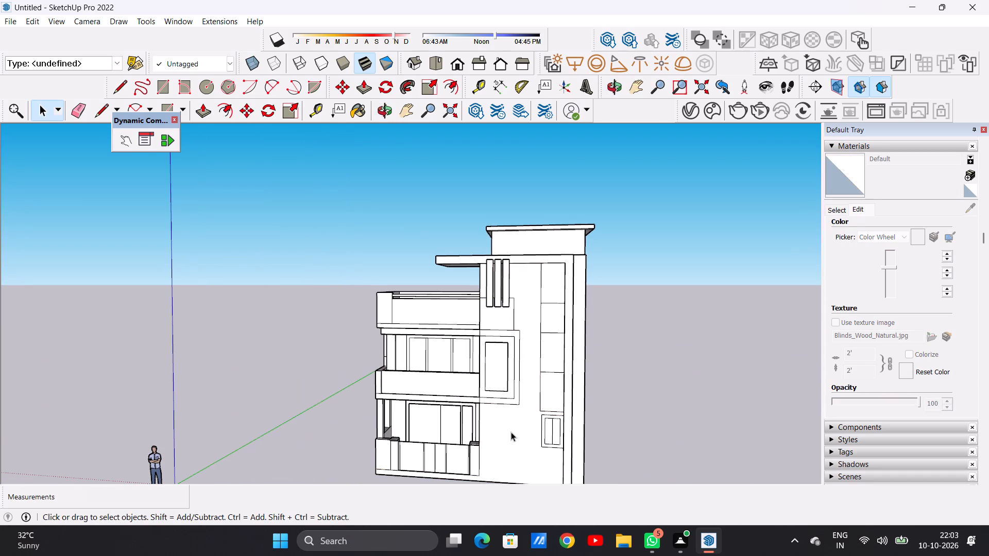
Examine the unpainted front facade, including the balconies, vertical fins and roof slabs.
{"action": "scroll", "coordinate": [516, 437], "scroll_direction": "down", "scroll_amount": 2}
{"action": "scroll", "coordinate": [519, 456], "scroll_direction": "up", "scroll_amount": 4}
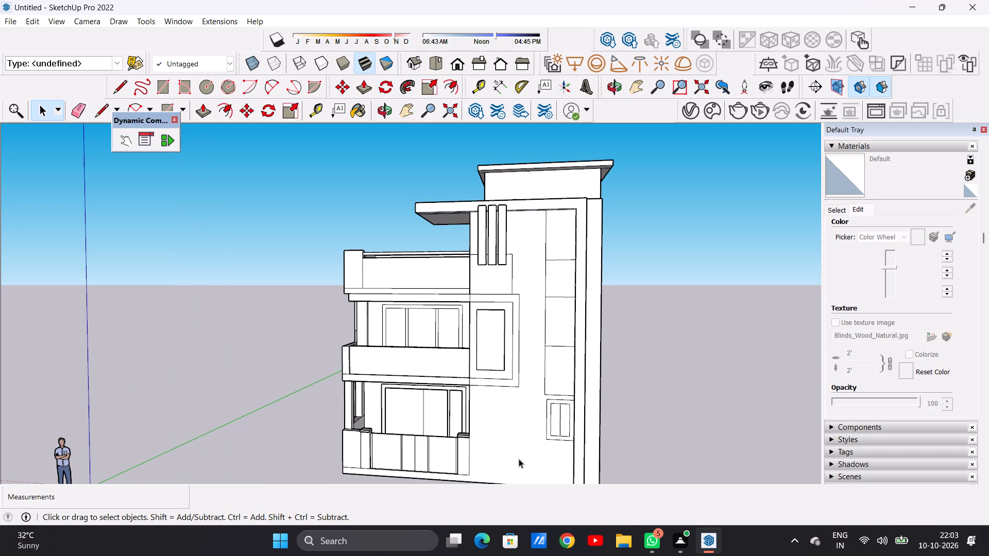
{"action": "key", "text": "space"}
{"action": "scroll", "coordinate": [519, 459], "scroll_direction": "down", "scroll_amount": 8}
{"action": "middle_click_drag", "start_coordinate": [513, 442], "coordinate": [528, 418]}
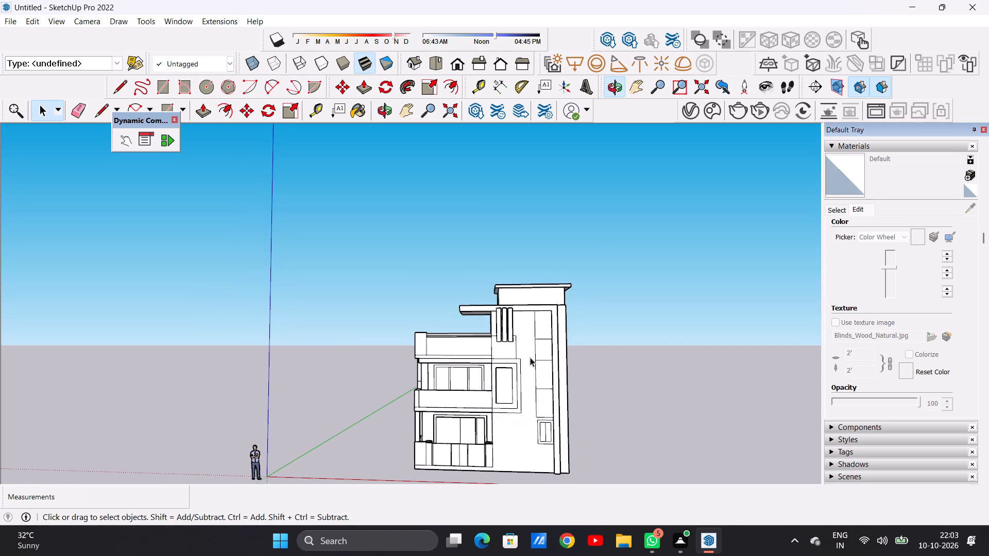
{"action": "scroll", "coordinate": [528, 337], "scroll_direction": "up", "scroll_amount": 6}
{"action": "middle_click_drag", "start_coordinate": [523, 332], "coordinate": [516, 359]}
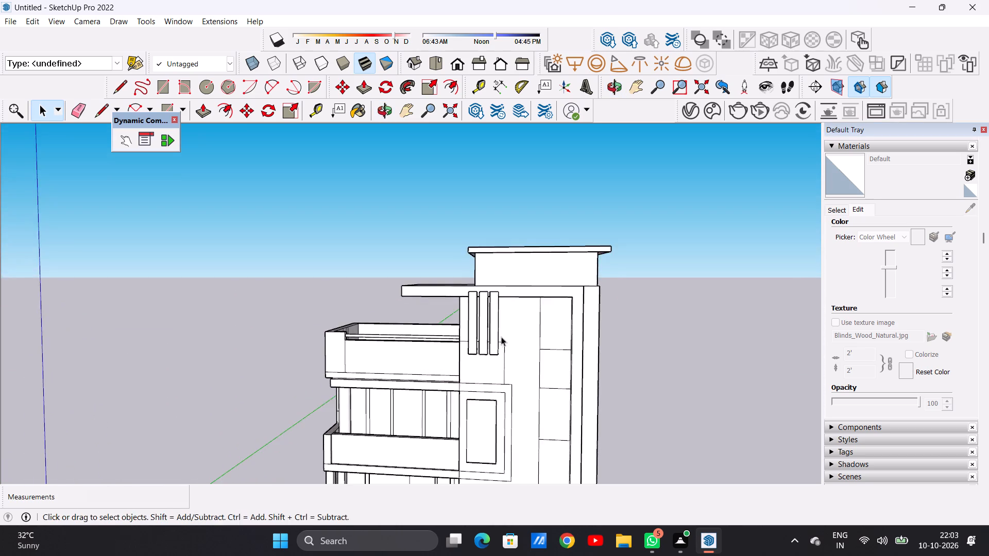
{"action": "scroll", "coordinate": [439, 336], "scroll_direction": "up", "scroll_amount": 1}
{"action": "middle_click_drag", "start_coordinate": [438, 336], "coordinate": [470, 331]}
{"action": "scroll", "coordinate": [477, 343], "scroll_direction": "down", "scroll_amount": 6}
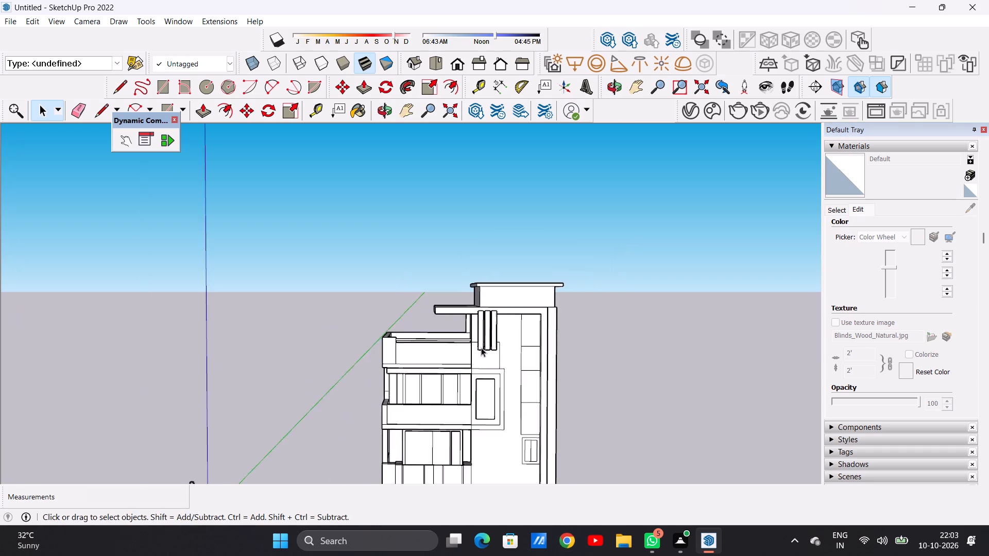
{"action": "scroll", "coordinate": [481, 347], "scroll_direction": "down", "scroll_amount": 6}
{"action": "scroll", "coordinate": [502, 402], "scroll_direction": "up", "scroll_amount": 4}
{"action": "scroll", "coordinate": [491, 429], "scroll_direction": "down", "scroll_amount": 5}
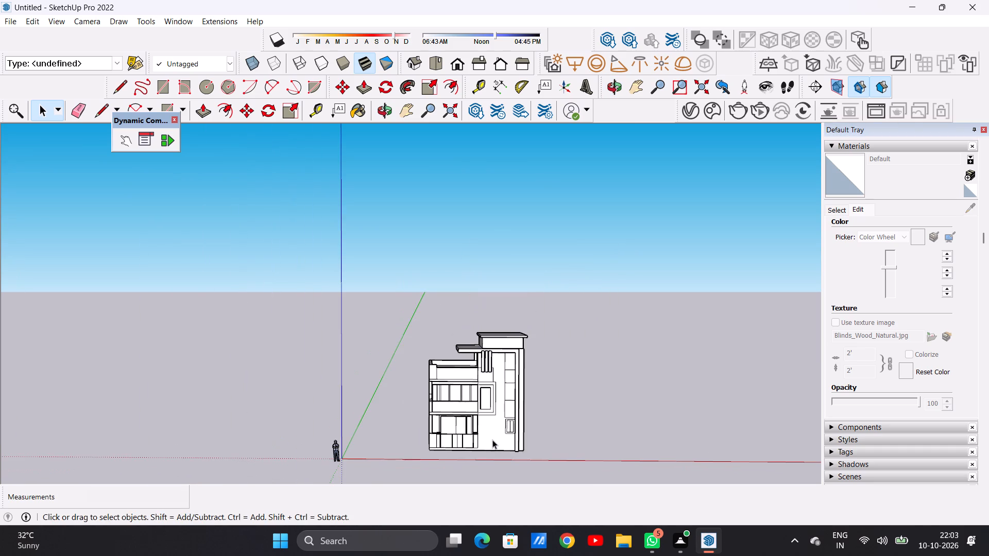
{"action": "scroll", "coordinate": [492, 440], "scroll_direction": "up", "scroll_amount": 14}
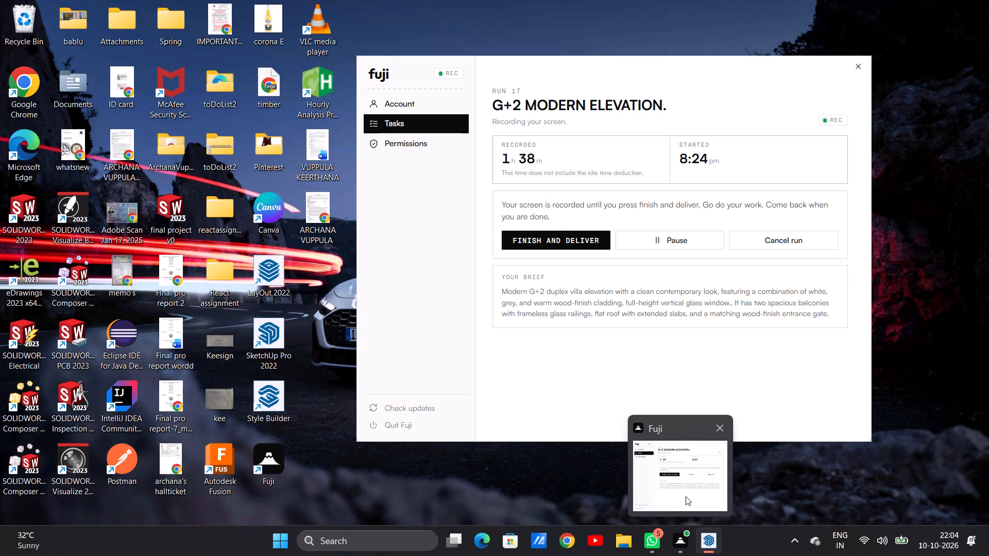
Return to SketchUp and examine the unpainted front facade from several angles, including the balconies, side wall and roof slabs.
{"action": "left_click", "coordinate": [686, 484]}
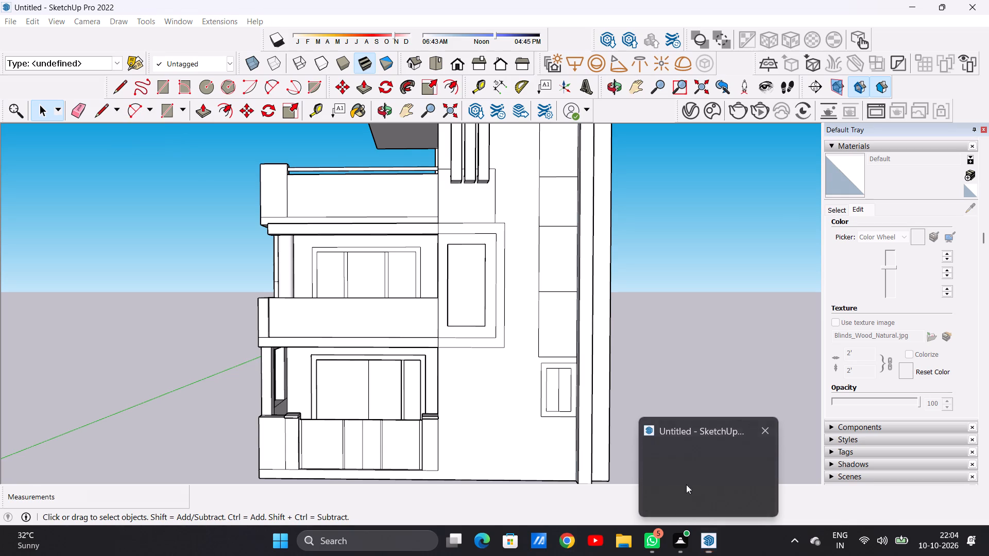
{"action": "scroll", "coordinate": [565, 433], "scroll_direction": "down", "scroll_amount": 13}
{"action": "scroll", "coordinate": [563, 390], "scroll_direction": "up", "scroll_amount": 7}
{"action": "middle_click_drag", "start_coordinate": [595, 385], "coordinate": [421, 397]}
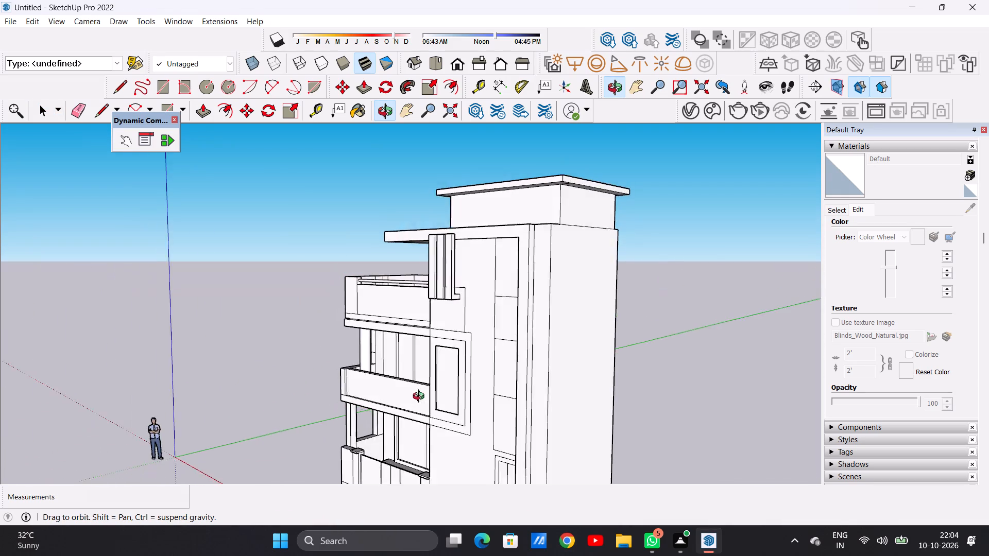
{"action": "middle_click_drag", "start_coordinate": [421, 397], "coordinate": [561, 383]}
{"action": "scroll", "coordinate": [566, 387], "scroll_direction": "down", "scroll_amount": 13}
{"action": "scroll", "coordinate": [559, 398], "scroll_direction": "up", "scroll_amount": 13}
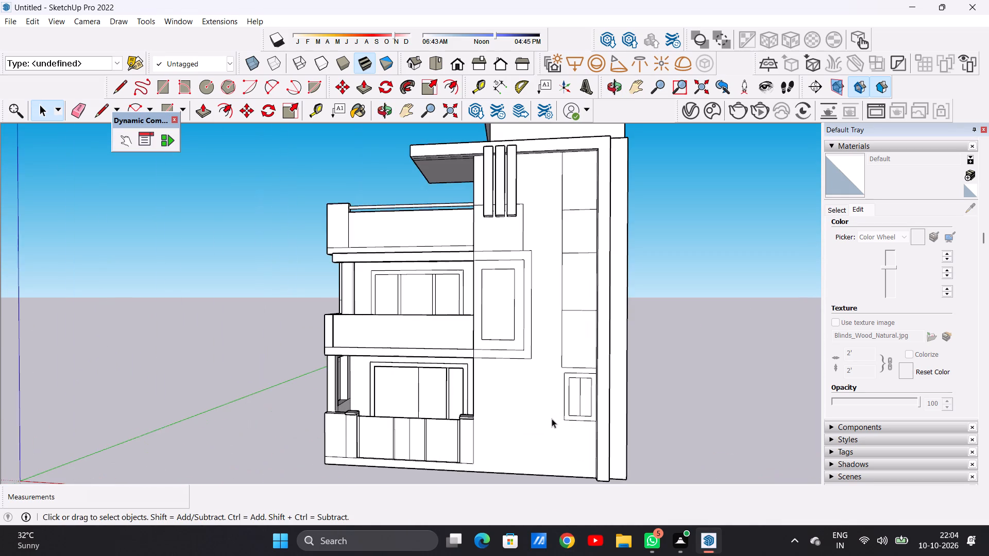
{"action": "middle_click_drag", "start_coordinate": [659, 386], "coordinate": [642, 403]}
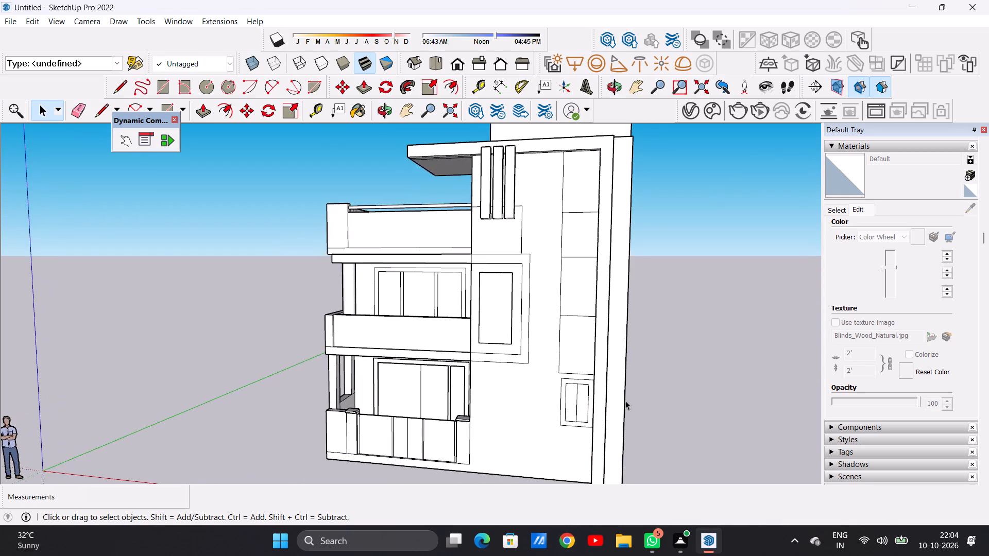
{"action": "scroll", "coordinate": [586, 390], "scroll_direction": "down", "scroll_amount": 6}
{"action": "scroll", "coordinate": [585, 384], "scroll_direction": "up", "scroll_amount": 13}
{"action": "scroll", "coordinate": [569, 394], "scroll_direction": "down", "scroll_amount": 3}
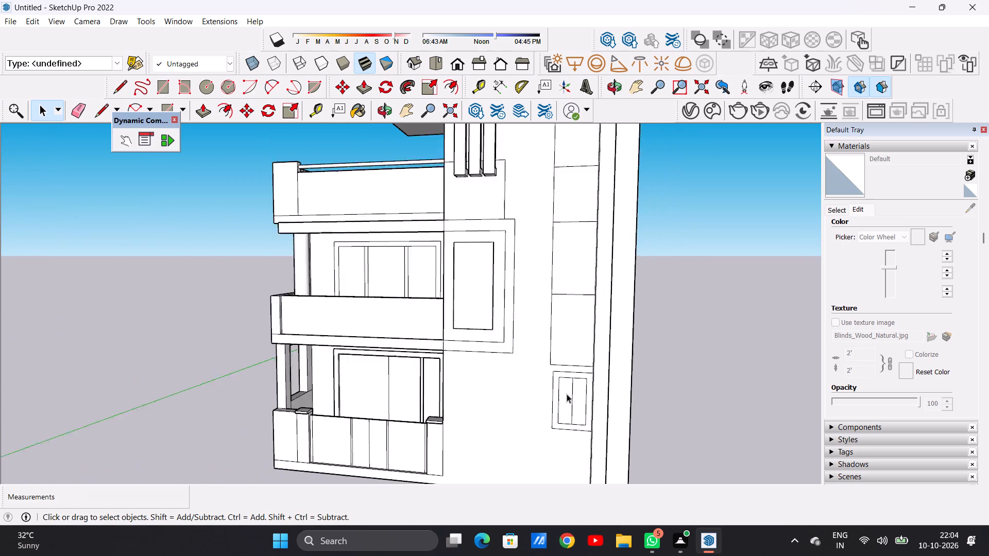
{"action": "scroll", "coordinate": [567, 394], "scroll_direction": "down", "scroll_amount": 8}
{"action": "scroll", "coordinate": [414, 445], "scroll_direction": "up", "scroll_amount": 5}
{"action": "middle_click_drag", "start_coordinate": [414, 409], "coordinate": [649, 407]}
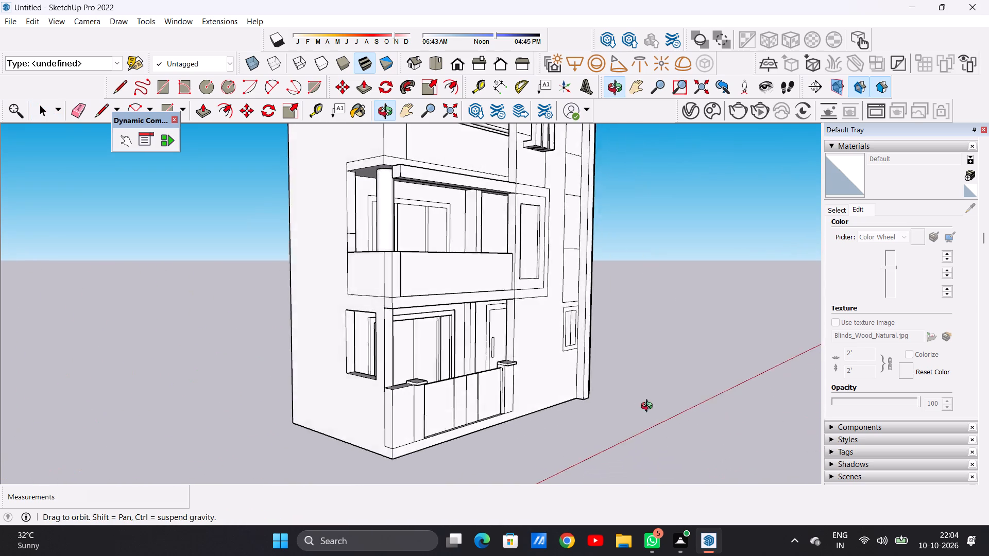
{"action": "middle_click_drag", "start_coordinate": [649, 407], "coordinate": [433, 449]}
{"action": "scroll", "coordinate": [417, 422], "scroll_direction": "down", "scroll_amount": 7}
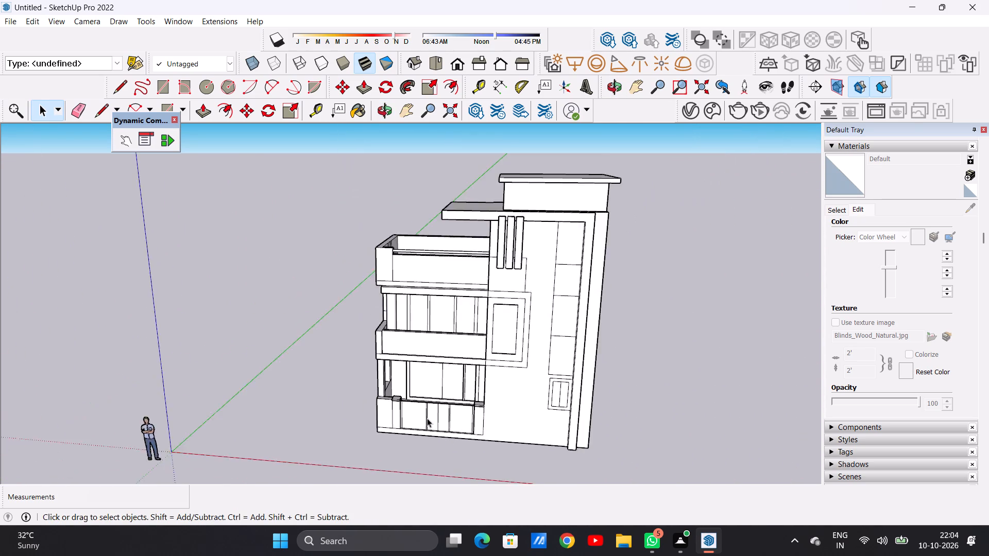
{"action": "scroll", "coordinate": [427, 418], "scroll_direction": "down", "scroll_amount": 3}
{"action": "middle_click_drag", "start_coordinate": [493, 428], "coordinate": [503, 367]}
{"action": "scroll", "coordinate": [530, 351], "scroll_direction": "up", "scroll_amount": 7}
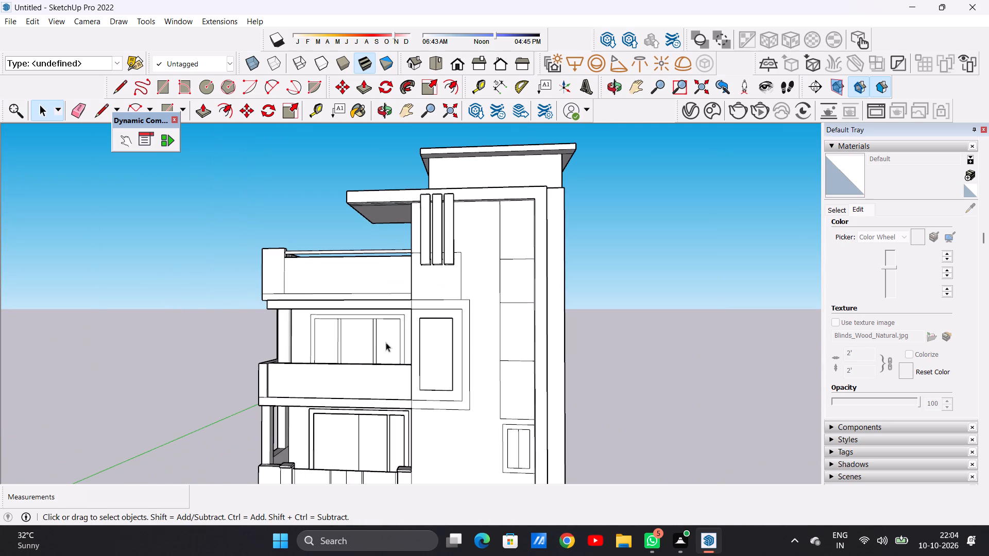
{"action": "scroll", "coordinate": [436, 372], "scroll_direction": "down", "scroll_amount": 10}
{"action": "middle_click_drag", "start_coordinate": [466, 299], "coordinate": [270, 359]}
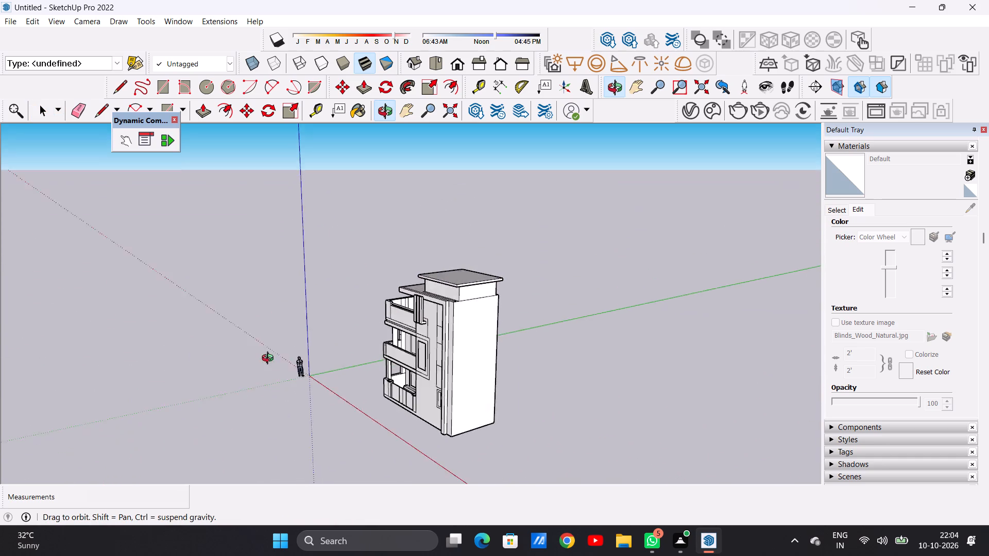
{"action": "middle_click_drag", "start_coordinate": [270, 359], "coordinate": [483, 293]}
{"action": "scroll", "coordinate": [461, 344], "scroll_direction": "down", "scroll_amount": 4}
{"action": "scroll", "coordinate": [463, 350], "scroll_direction": "up", "scroll_amount": 12}
{"action": "middle_click_drag", "start_coordinate": [444, 363], "coordinate": [434, 368]}
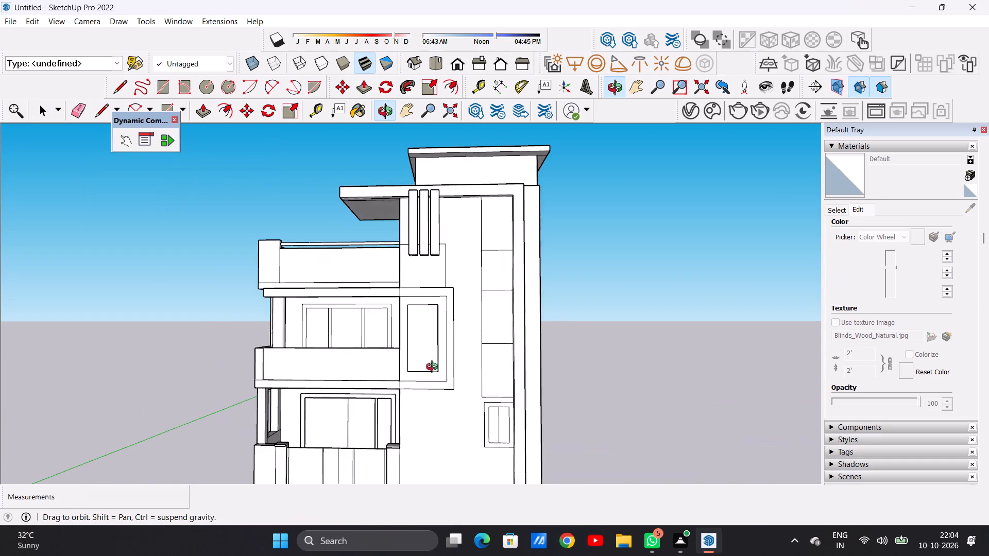
{"action": "middle_click_drag", "start_coordinate": [434, 368], "coordinate": [454, 403]}
{"action": "scroll", "coordinate": [453, 391], "scroll_direction": "down", "scroll_amount": 8}
{"action": "scroll", "coordinate": [465, 401], "scroll_direction": "up", "scroll_amount": 6}
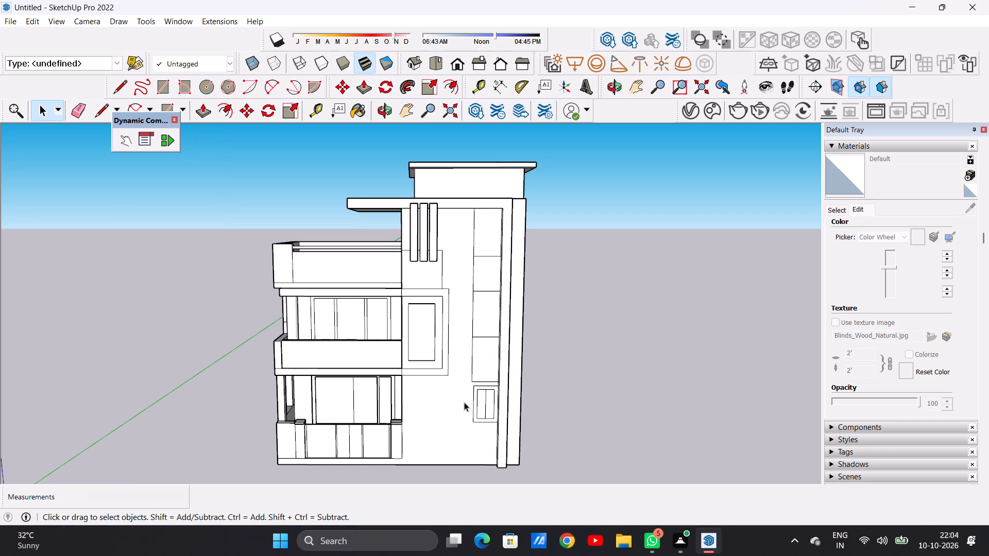
{"action": "scroll", "coordinate": [463, 407], "scroll_direction": "down", "scroll_amount": 5}
{"action": "scroll", "coordinate": [472, 405], "scroll_direction": "up", "scroll_amount": 7}
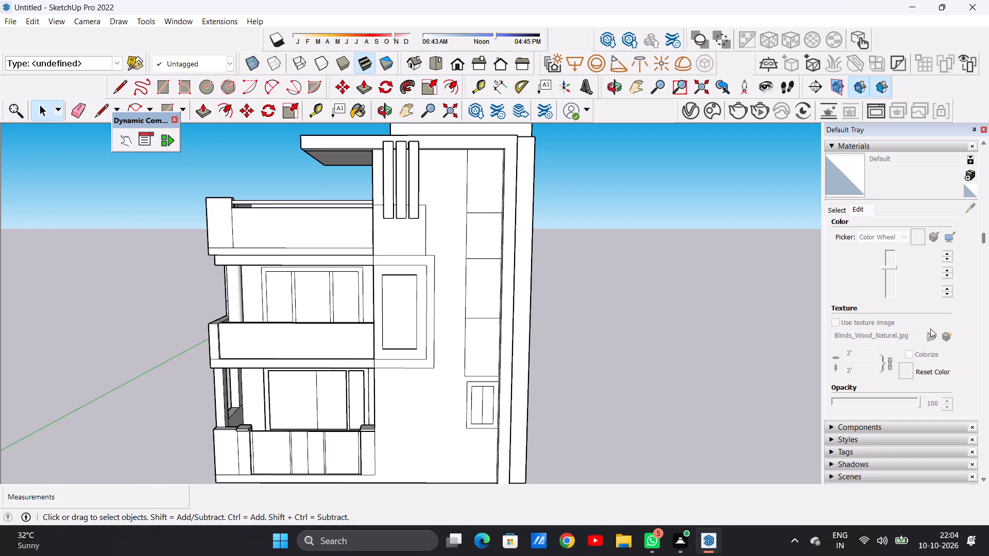
Paint the tall front wall with Wood Bamboo from the Wood material collection.
{"action": "left_click", "coordinate": [839, 212]}
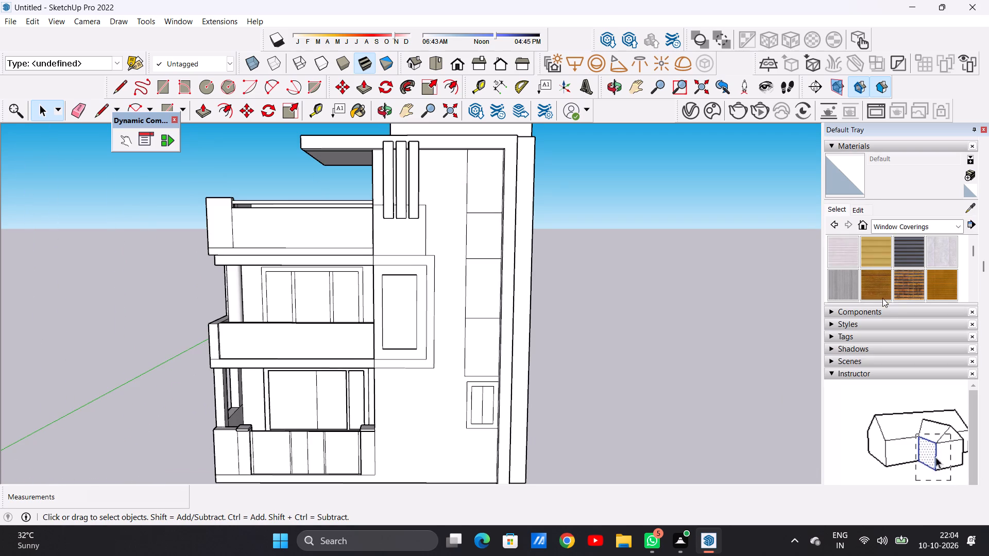
{"action": "left_click", "coordinate": [871, 282]}
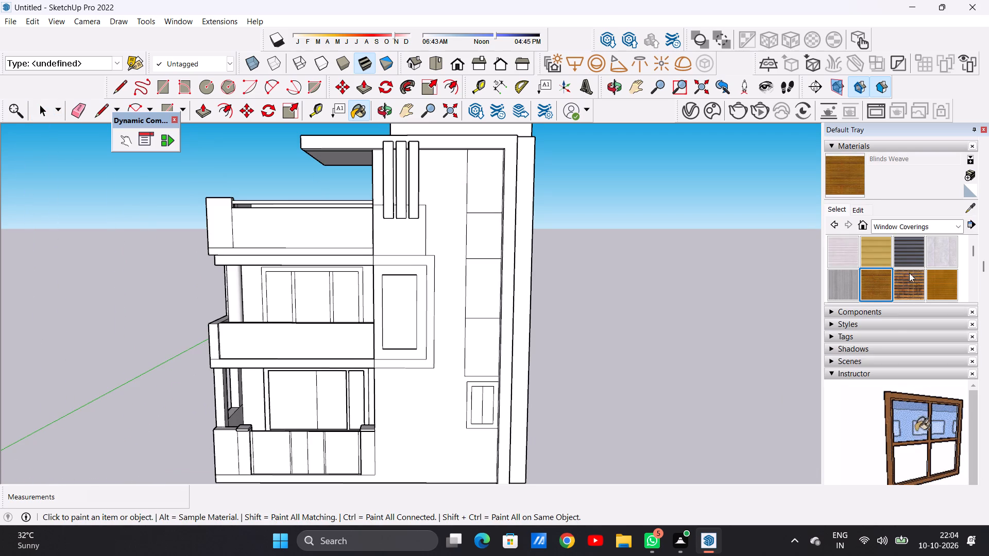
{"action": "left_click", "coordinate": [956, 225]}
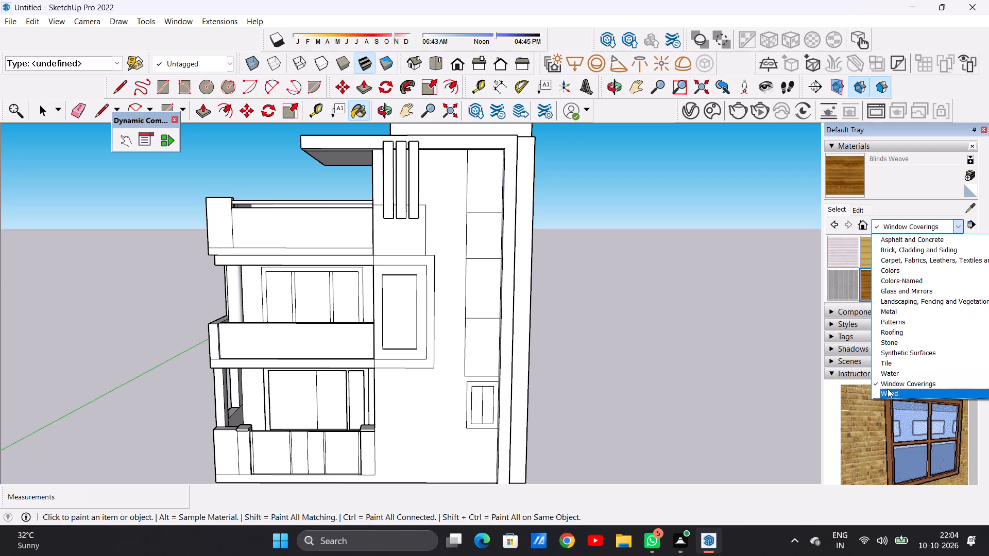
{"action": "left_click", "coordinate": [888, 389]}
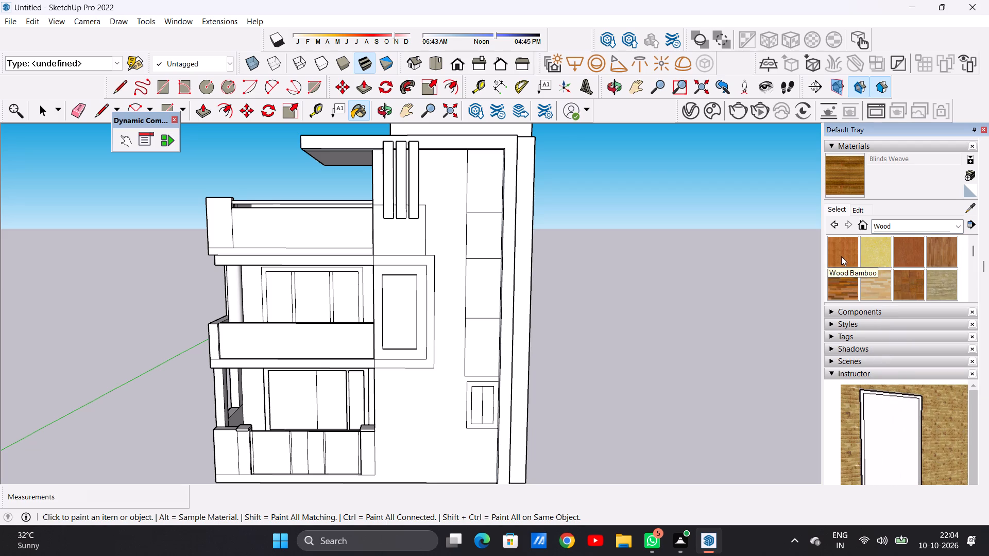
{"action": "left_click", "coordinate": [841, 256]}
{"action": "scroll", "coordinate": [448, 320], "scroll_direction": "up", "scroll_amount": 12}
{"action": "left_click", "coordinate": [451, 321]}
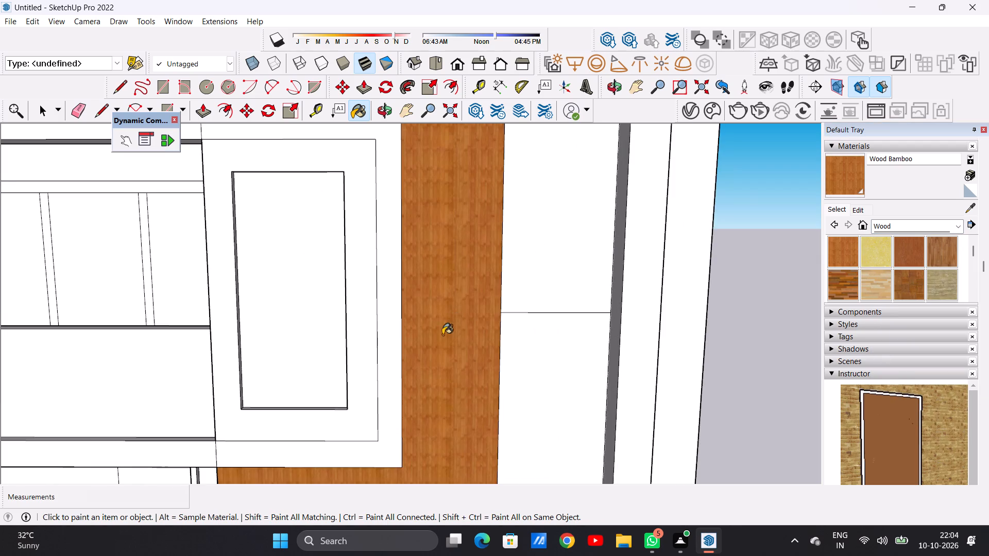
Set the Wood Bamboo texture size to 10' by 10' and leave the Paint Bucket tool.
{"action": "scroll", "coordinate": [438, 346], "scroll_direction": "up", "scroll_amount": 13}
{"action": "scroll", "coordinate": [444, 332], "scroll_direction": "down", "scroll_amount": 18}
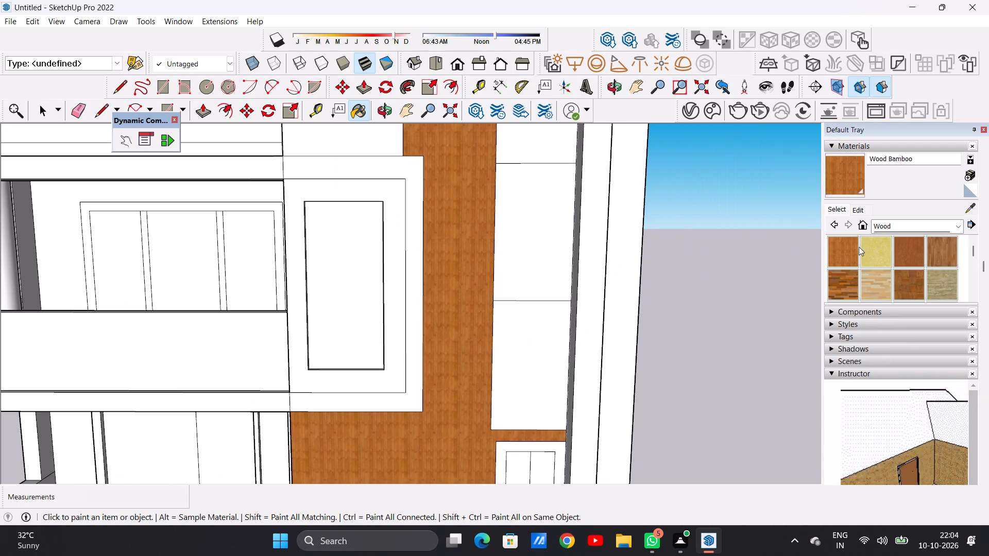
{"action": "left_click", "coordinate": [859, 210]}
{"action": "scroll", "coordinate": [870, 311], "scroll_direction": "down", "scroll_amount": 2}
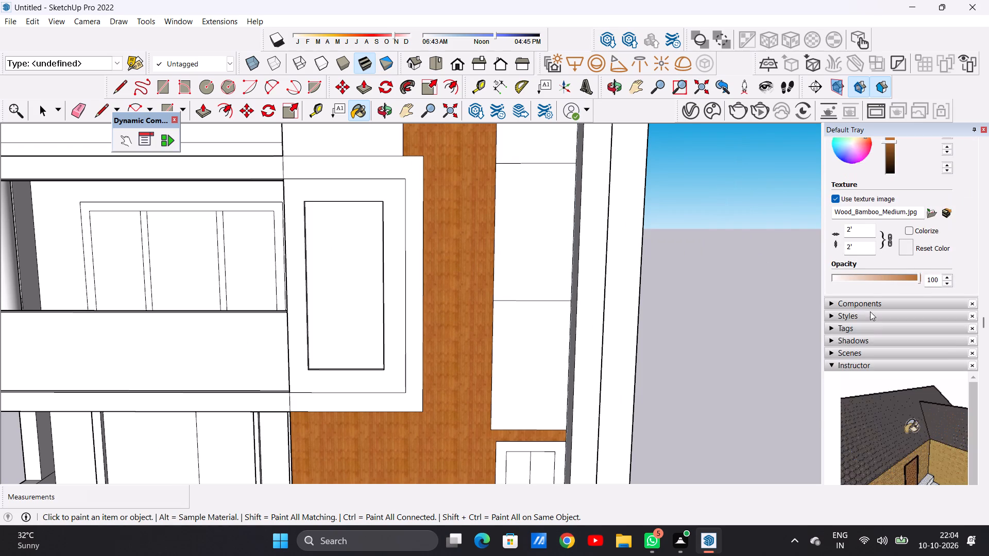
{"action": "left_click", "coordinate": [854, 250]}
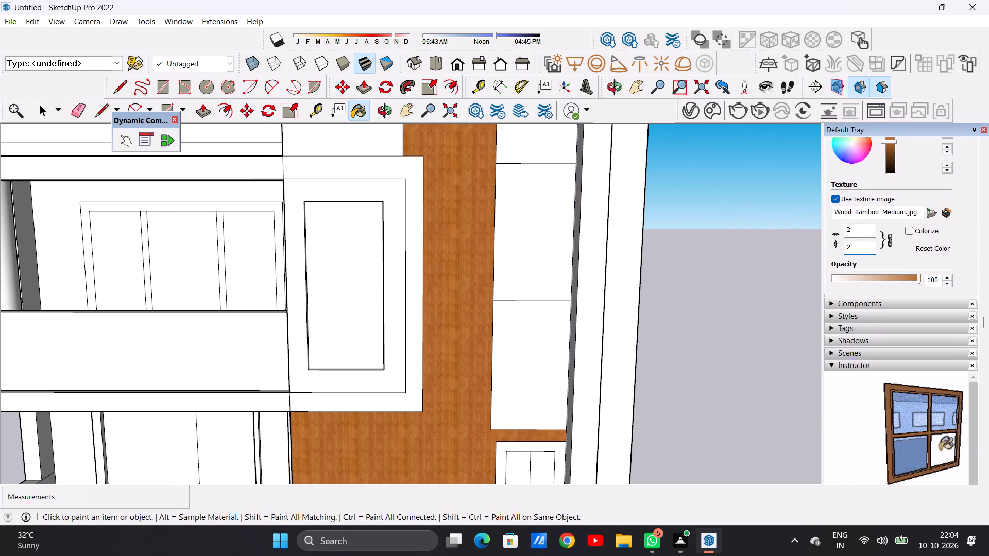
{"action": "key", "text": "BackSpace"}
{"action": "type", "text": "10'"}
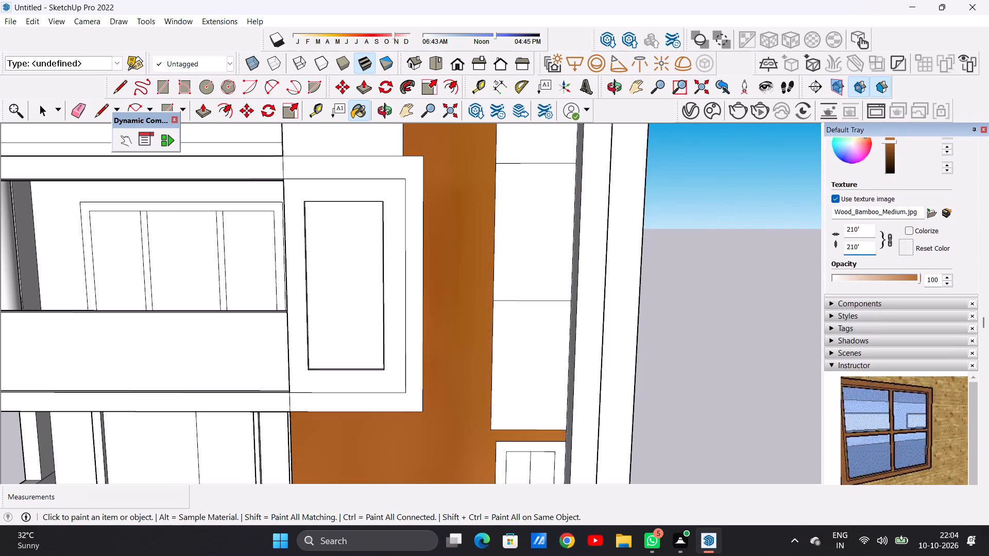
{"action": "key", "text": "BackSpace"}
{"action": "key", "text": "BackSpace"}
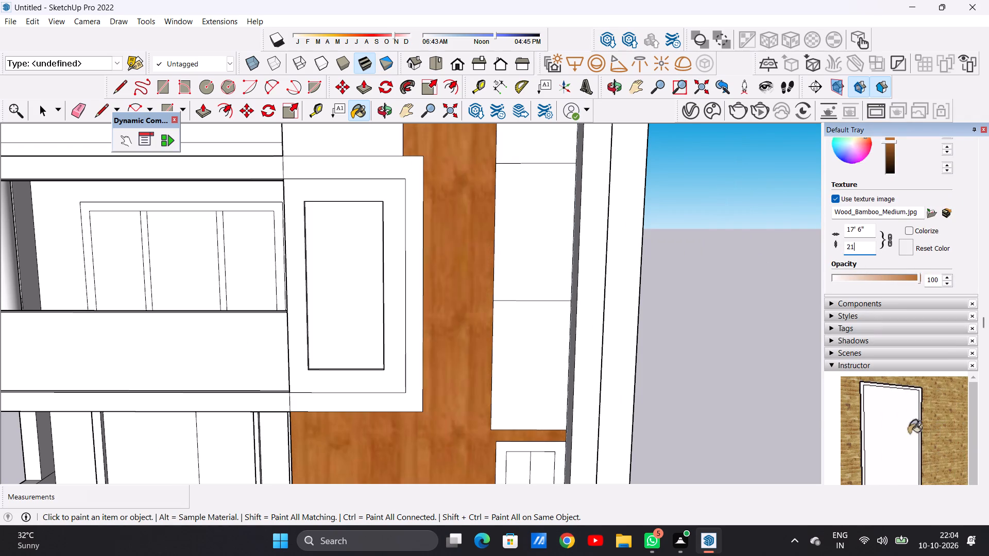
{"action": "key", "text": "BackSpace"}
{"action": "key", "text": "BackSpace"}
{"action": "type", "text": "10'"}
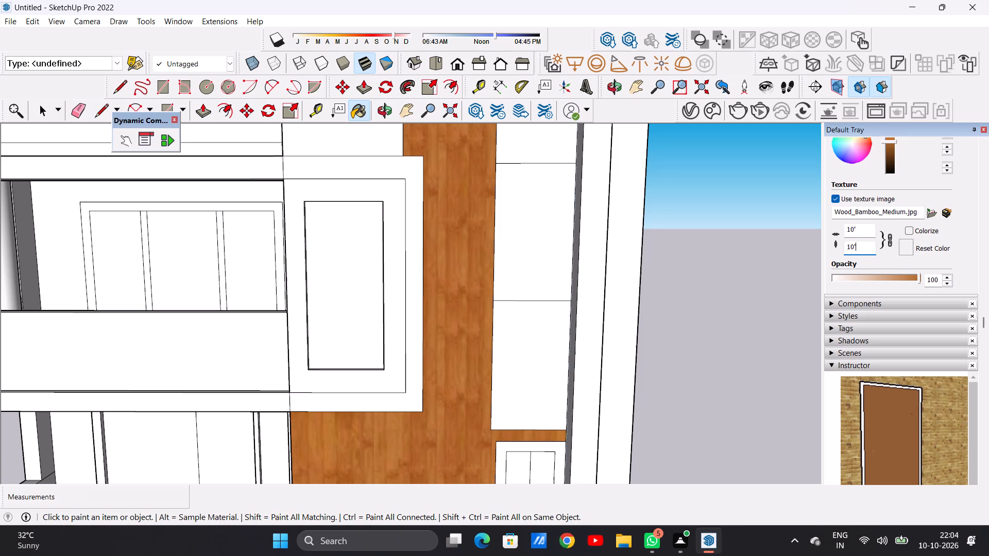
{"action": "key", "text": "Return"}
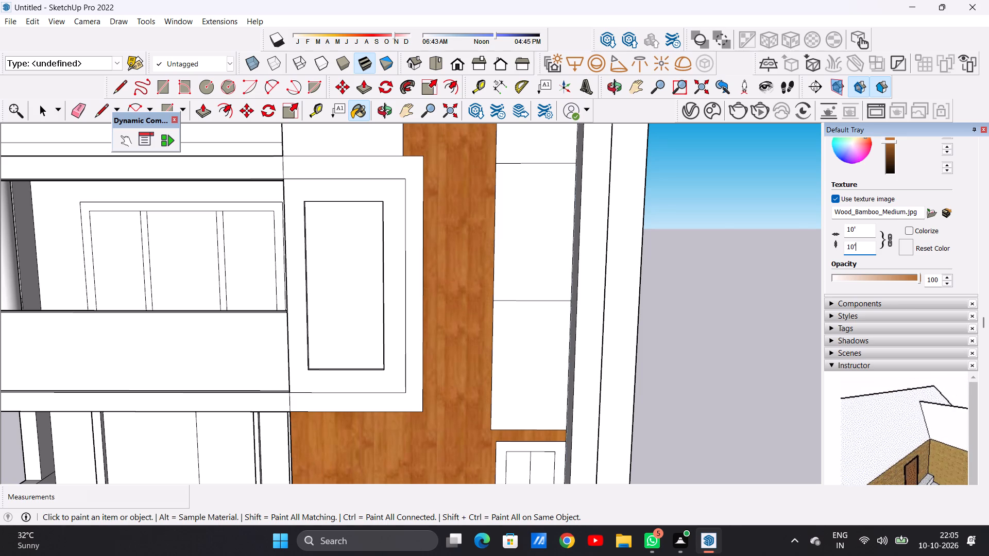
{"action": "scroll", "coordinate": [486, 293], "scroll_direction": "down", "scroll_amount": 12}
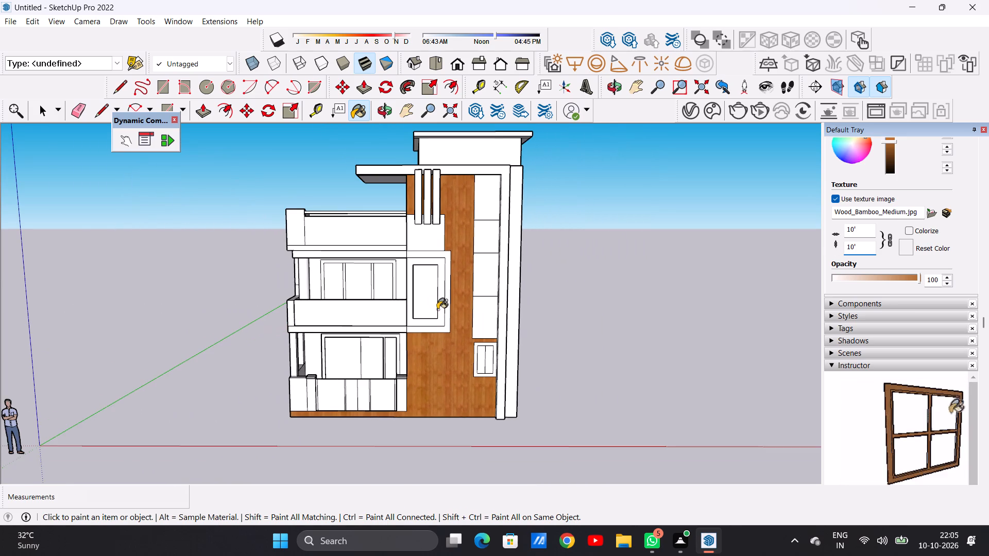
{"action": "key", "text": "space"}
{"action": "scroll", "coordinate": [435, 426], "scroll_direction": "up", "scroll_amount": 5}
{"action": "key", "text": "space"}
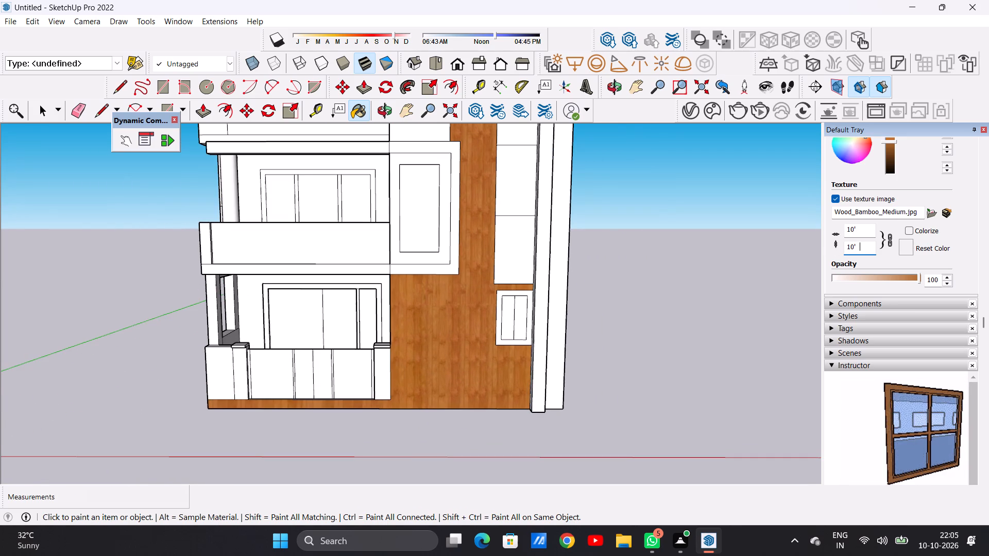
{"action": "left_click", "coordinate": [589, 393]}
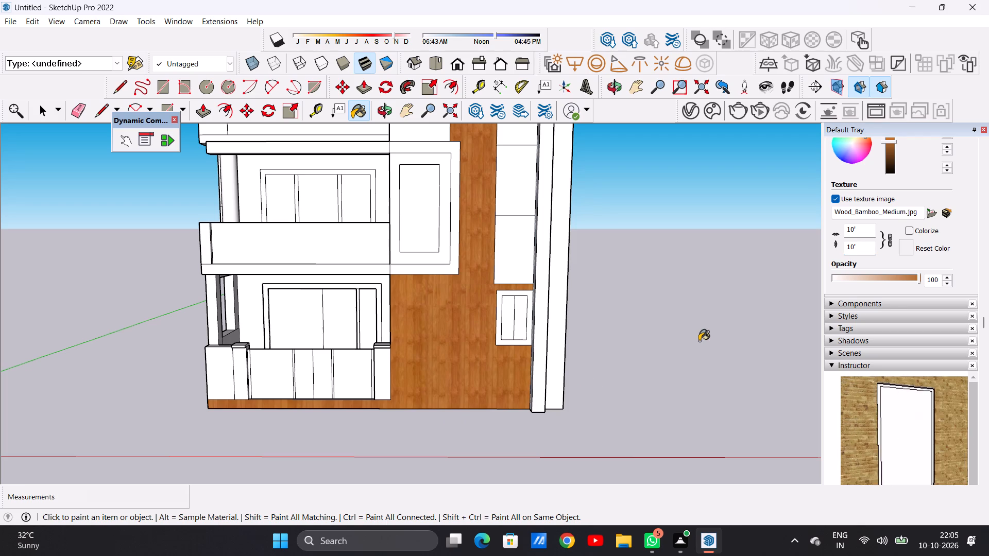
{"action": "key", "text": "space"}
{"action": "key", "text": "space"}
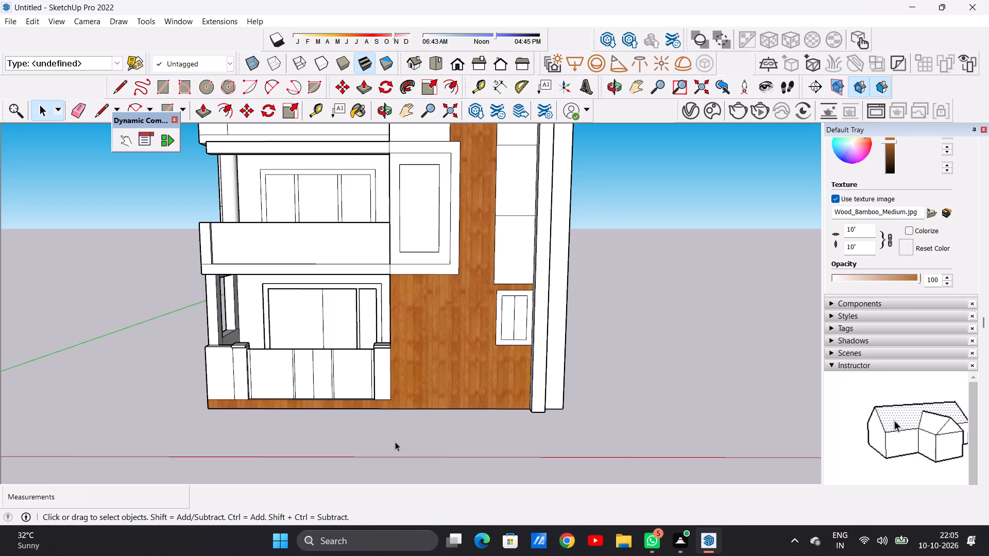
Draw a 9" vertical line from the ground-floor balcony wall's lower corner down to the base edge of the wood wall.
{"action": "scroll", "coordinate": [389, 428], "scroll_direction": "up", "scroll_amount": 4}
{"action": "key", "text": "l"}
{"action": "scroll", "coordinate": [400, 397], "scroll_direction": "up", "scroll_amount": 11}
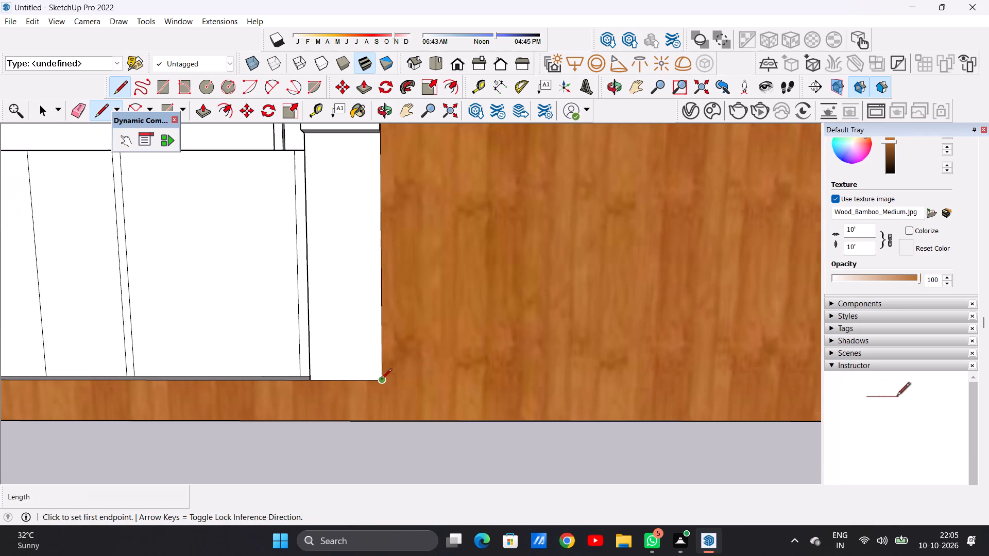
{"action": "left_click", "coordinate": [378, 378]}
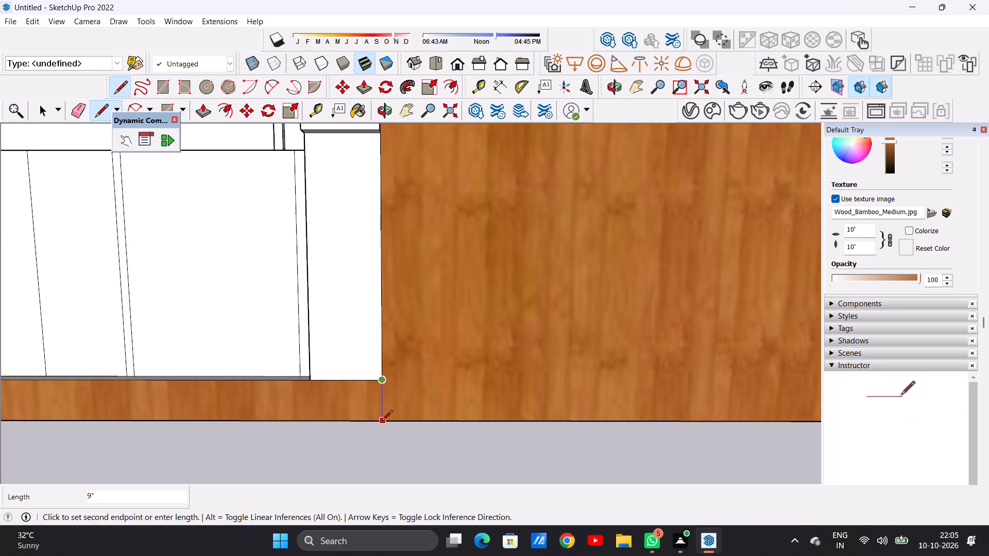
{"action": "left_click", "coordinate": [382, 422]}
{"action": "key", "text": "space"}
Draw an 11' 1 1/16" horizontal line from the balcony wall's lower corner across the wood wall to the projecting side fin.
{"action": "scroll", "coordinate": [344, 384], "scroll_direction": "down", "scroll_amount": 9}
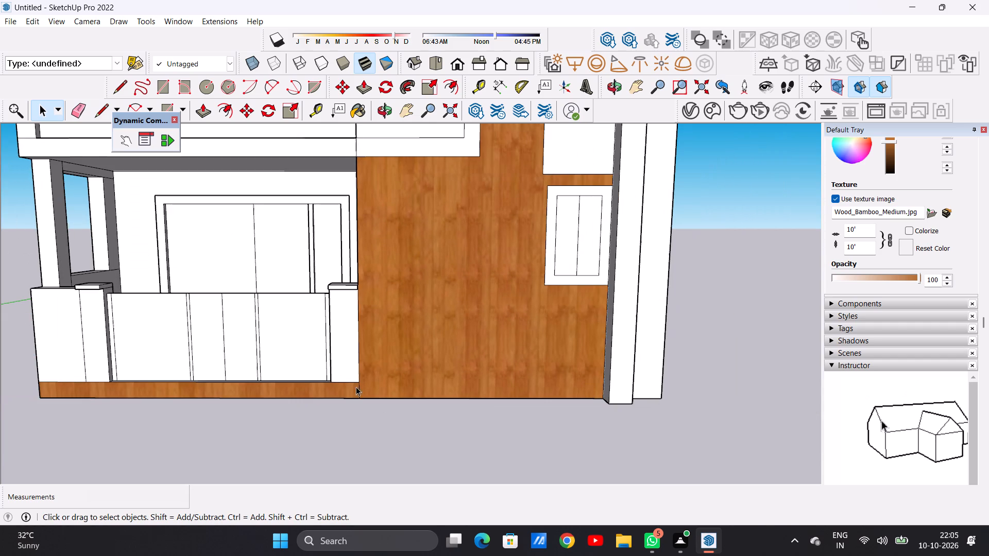
{"action": "scroll", "coordinate": [356, 387], "scroll_direction": "down", "scroll_amount": 1}
{"action": "key", "text": "l"}
{"action": "scroll", "coordinate": [404, 394], "scroll_direction": "up", "scroll_amount": 5}
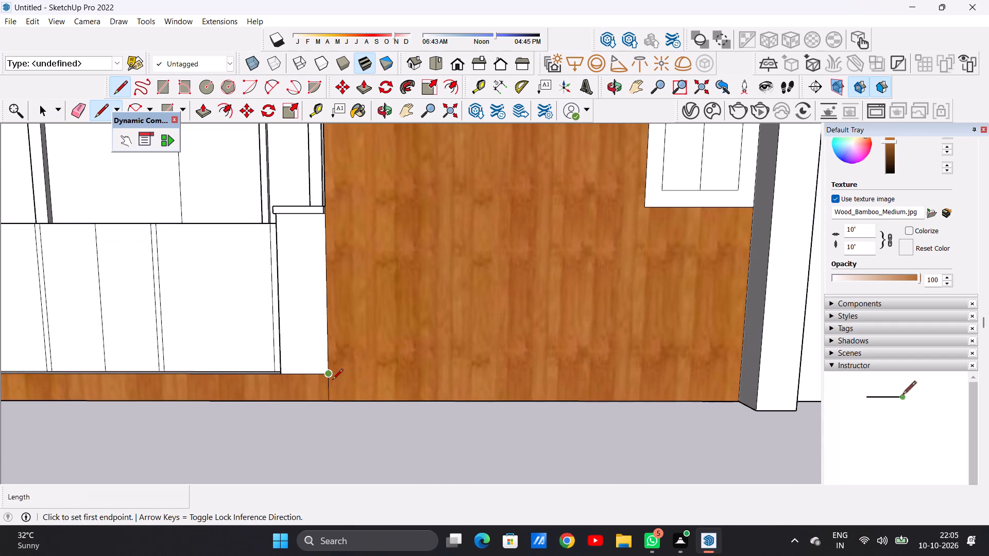
{"action": "left_click", "coordinate": [332, 380]}
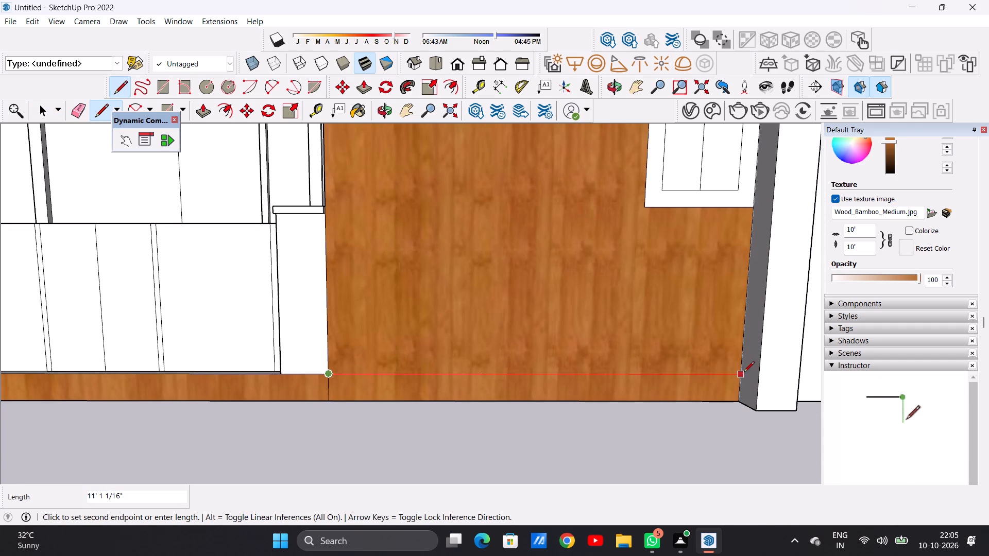
{"action": "left_click", "coordinate": [739, 375]}
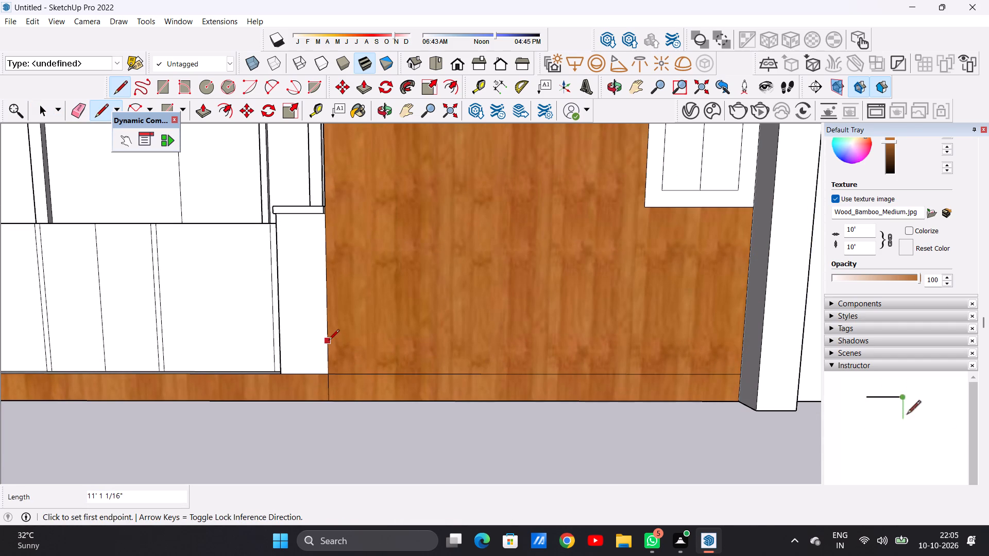
Draw four roughly evenly spaced 11' 1 1/16" horizontal lines across the wood wall to the side fin, stacked from the lowest line to below the window.
{"action": "left_click", "coordinate": [329, 341]}
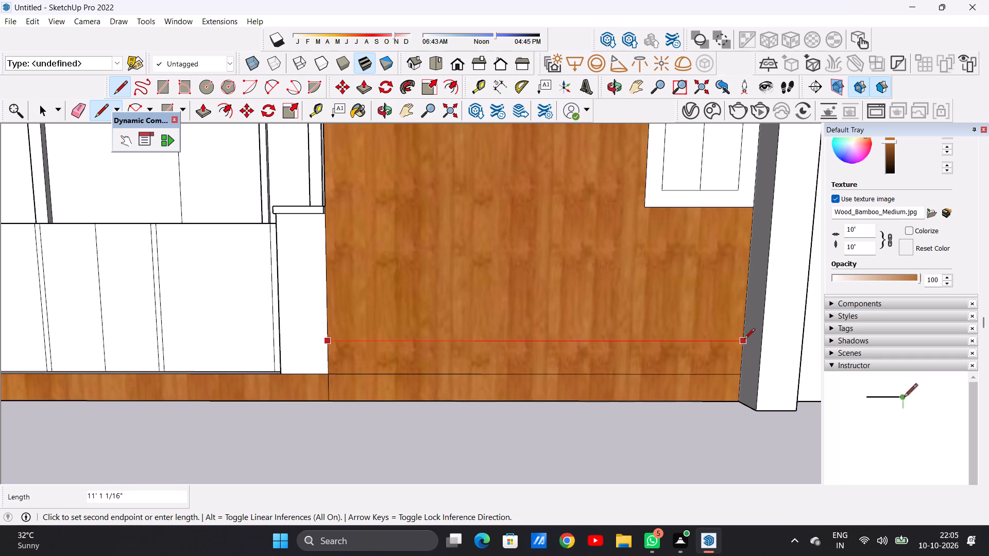
{"action": "left_click", "coordinate": [744, 341]}
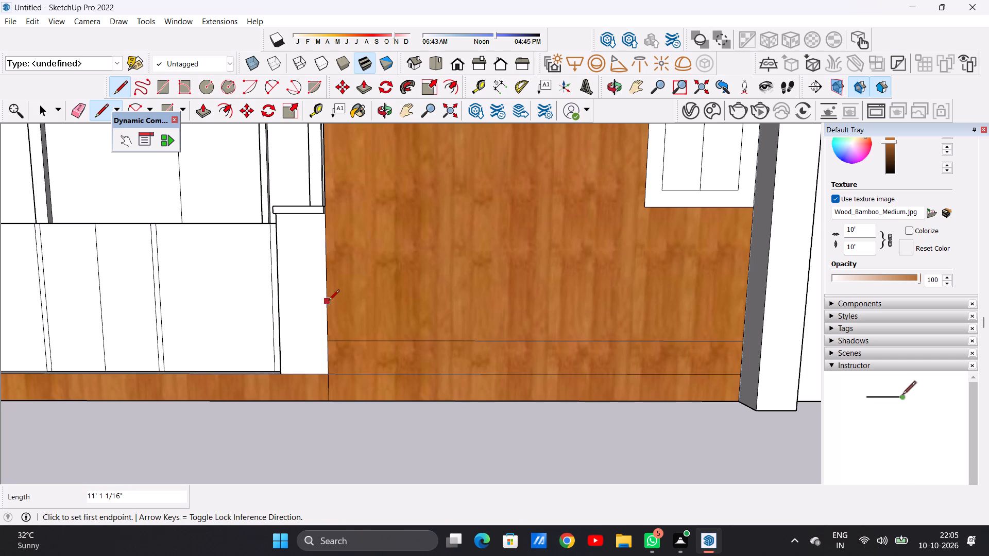
{"action": "left_click", "coordinate": [325, 307]}
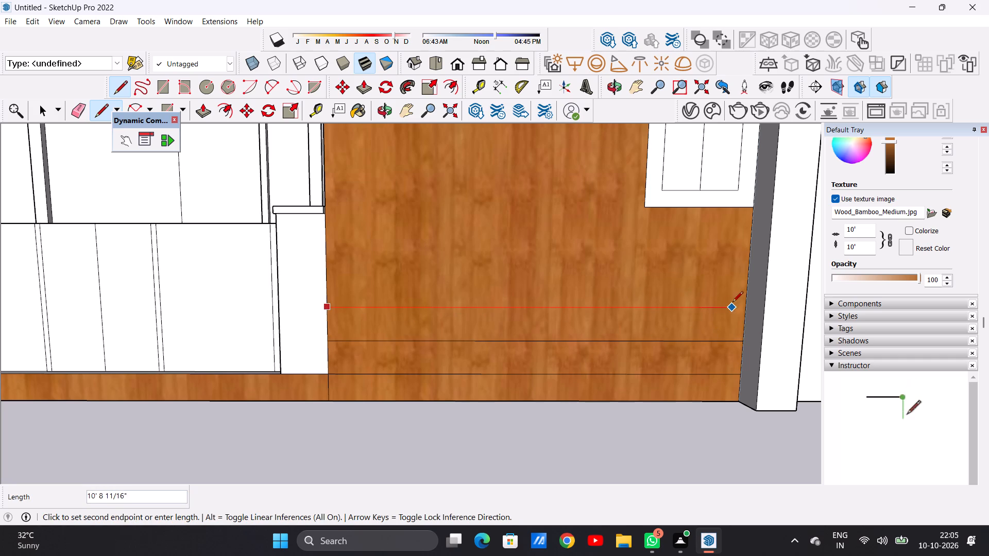
{"action": "left_click", "coordinate": [741, 304]}
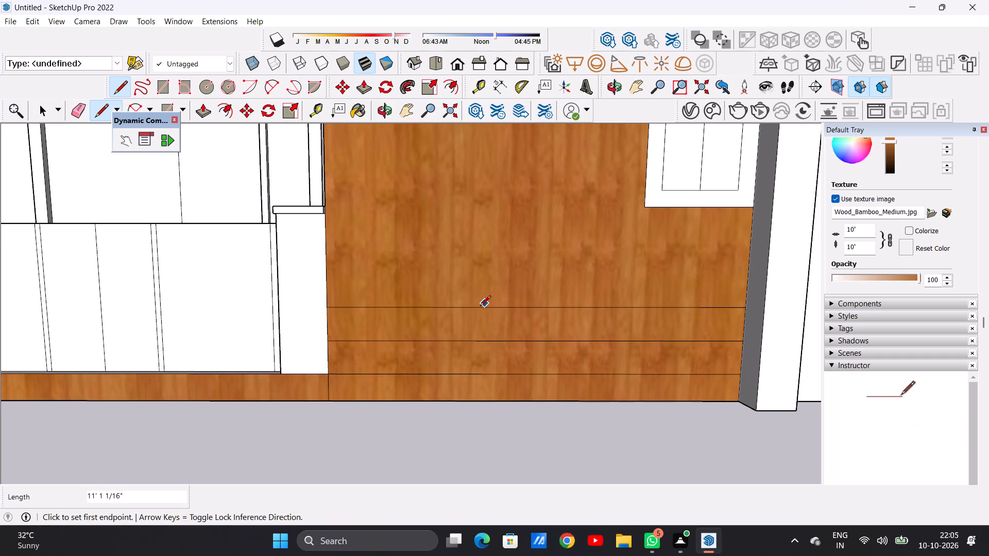
{"action": "scroll", "coordinate": [475, 310], "scroll_direction": "down", "scroll_amount": 19}
{"action": "scroll", "coordinate": [424, 332], "scroll_direction": "up", "scroll_amount": 11}
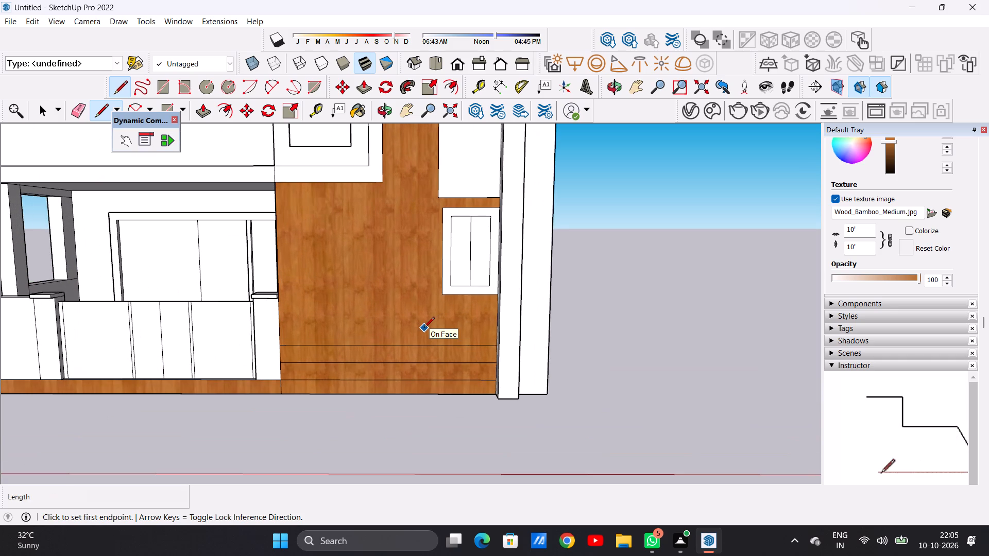
{"action": "scroll", "coordinate": [397, 330], "scroll_direction": "up", "scroll_amount": 5}
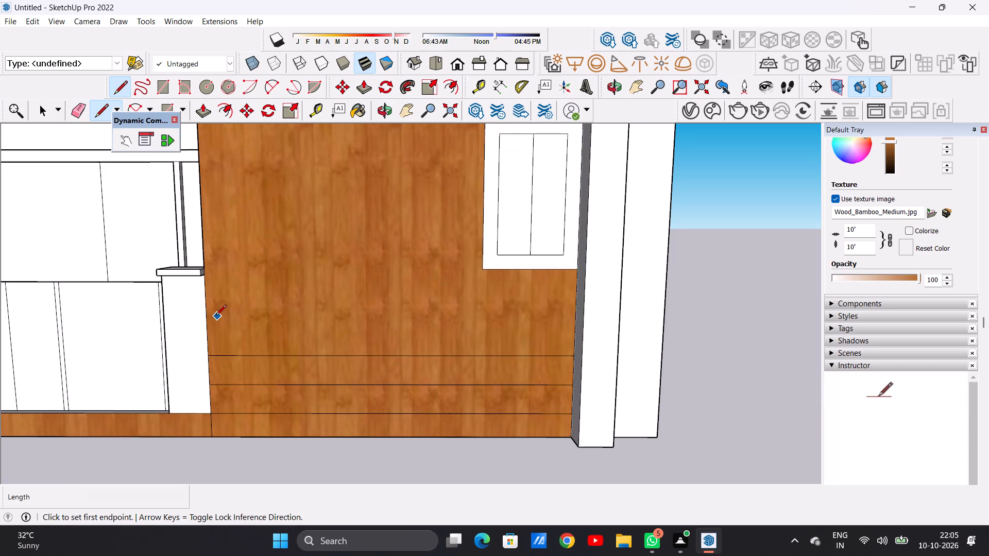
{"action": "left_click", "coordinate": [210, 329]}
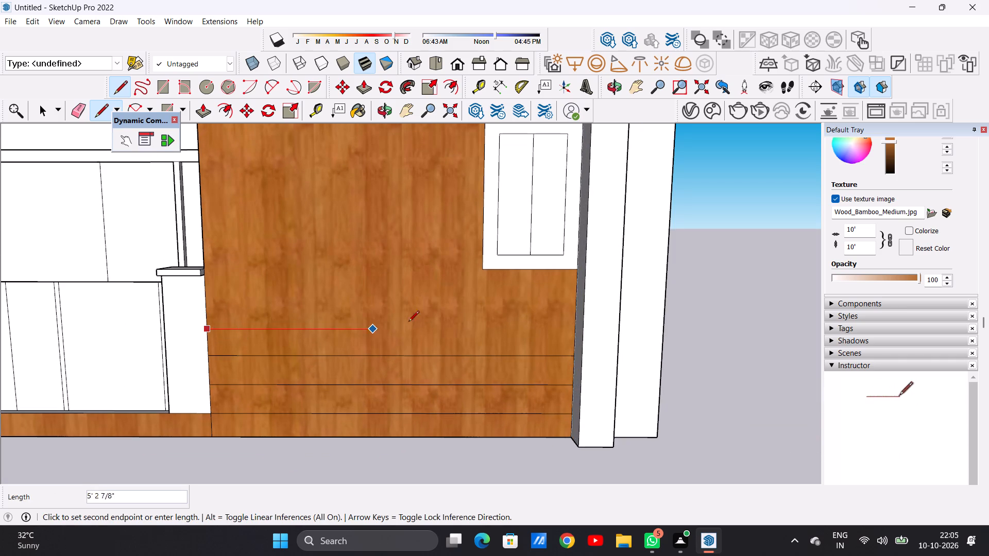
{"action": "left_click", "coordinate": [571, 324]}
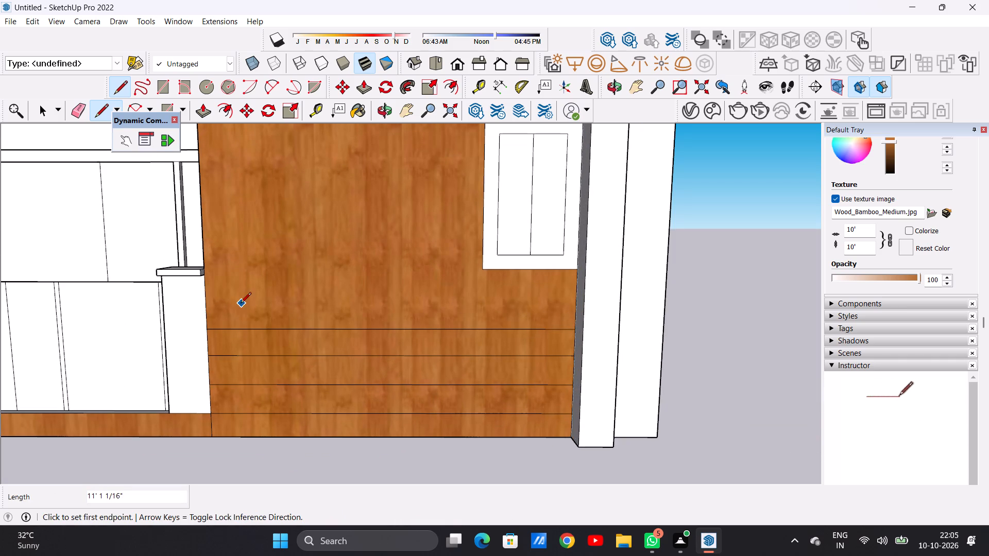
{"action": "left_click", "coordinate": [206, 294]}
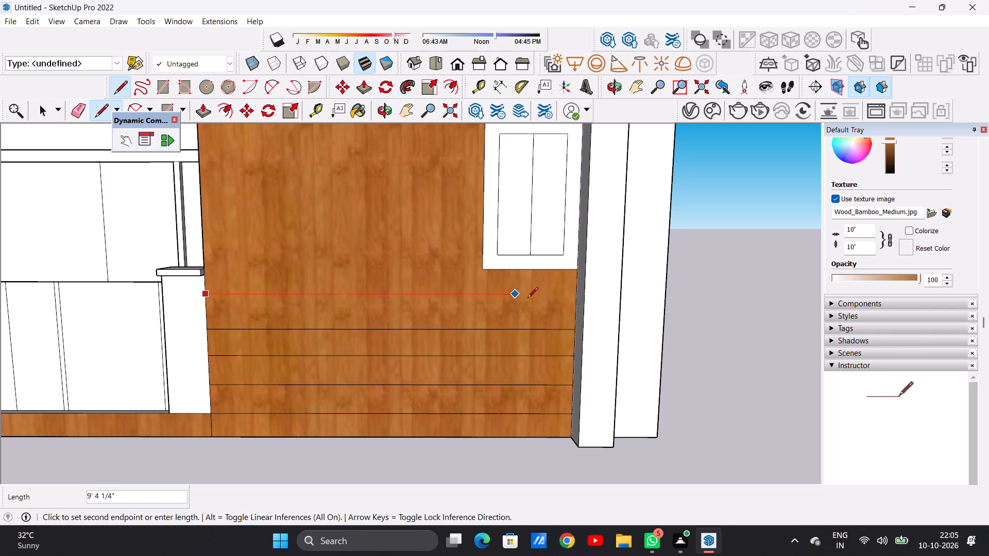
{"action": "left_click", "coordinate": [572, 301]}
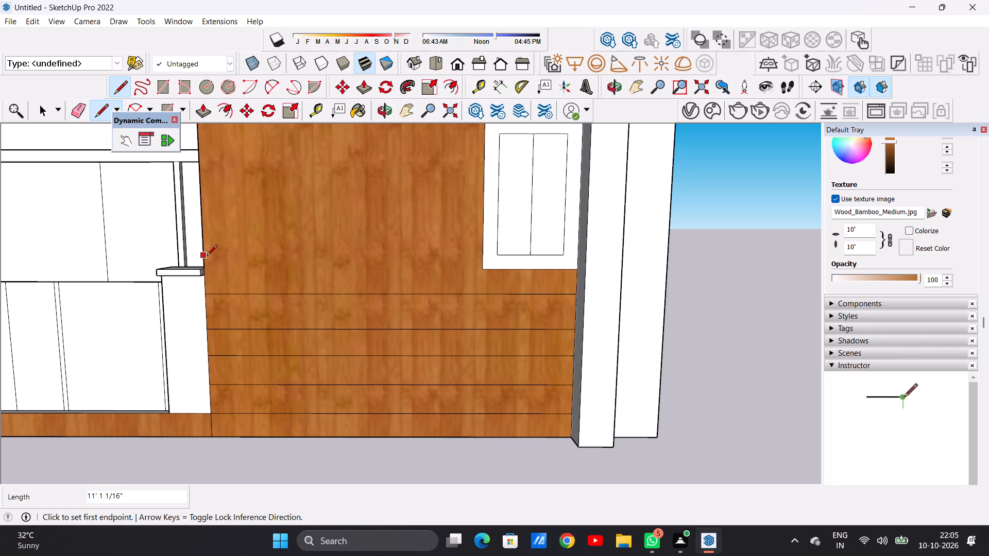
Draw four roughly evenly spaced 8' 3 5/16" horizontal lines from the wood wall's balcony-side edge to the ground-floor window frame.
{"action": "left_click", "coordinate": [204, 257]}
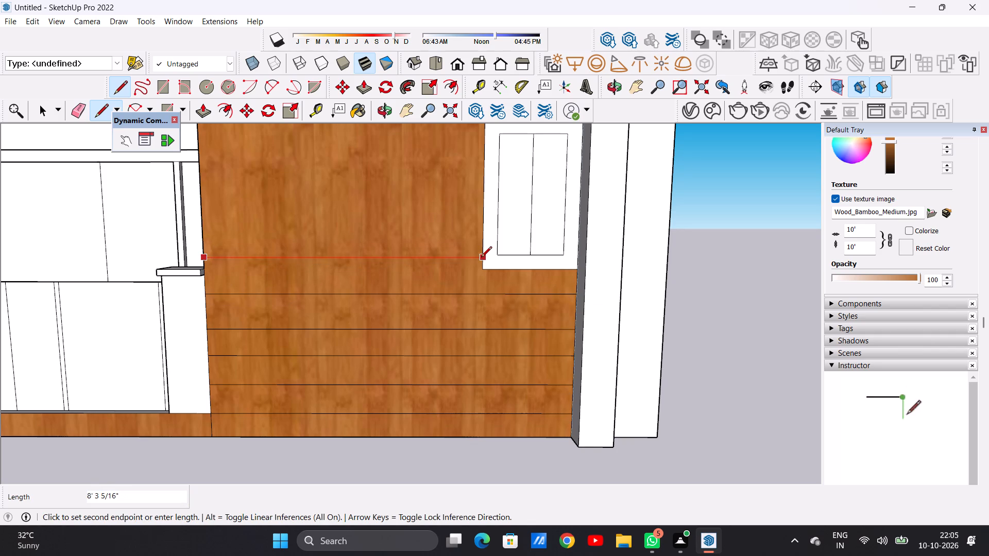
{"action": "left_click", "coordinate": [481, 258]}
{"action": "left_click", "coordinate": [201, 220]}
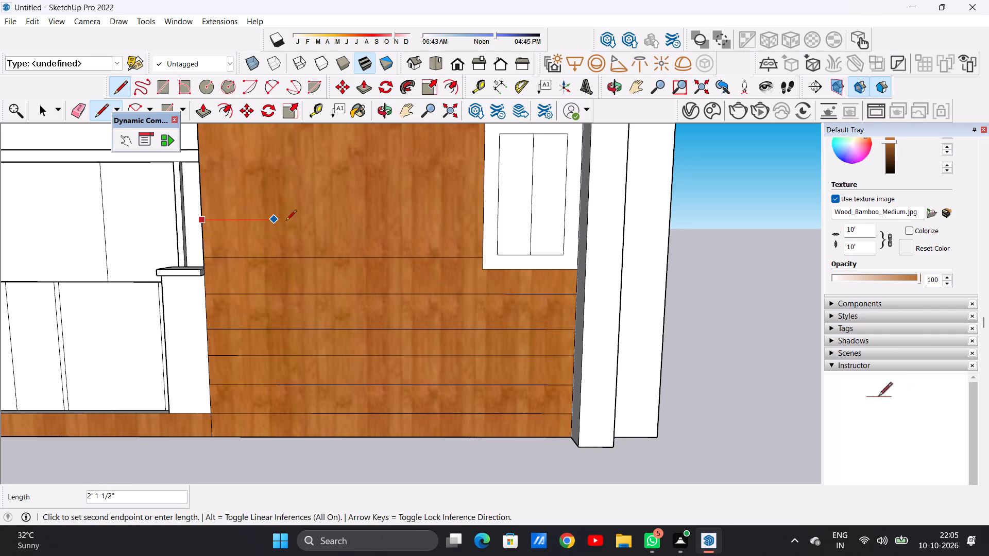
{"action": "left_click", "coordinate": [484, 220]}
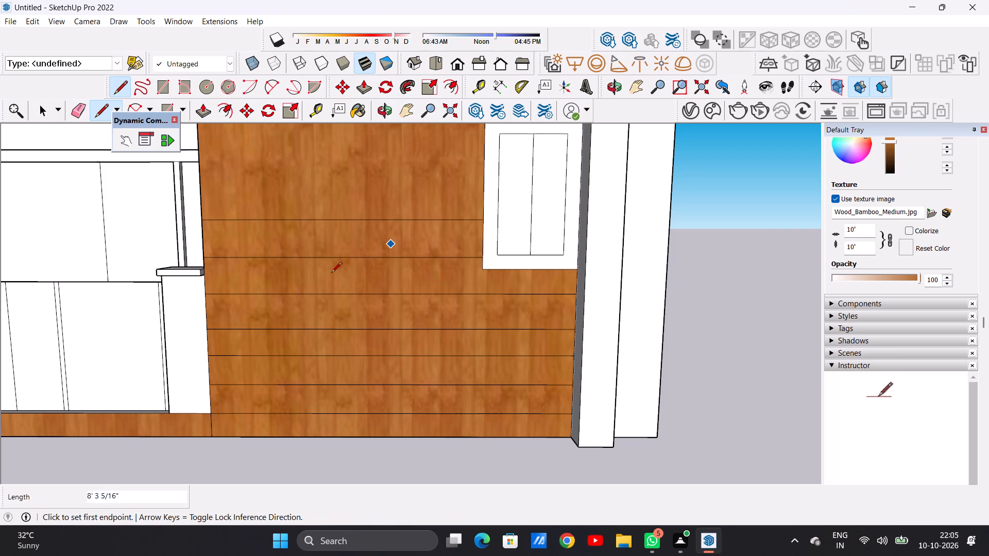
{"action": "scroll", "coordinate": [306, 334], "scroll_direction": "down", "scroll_amount": 14}
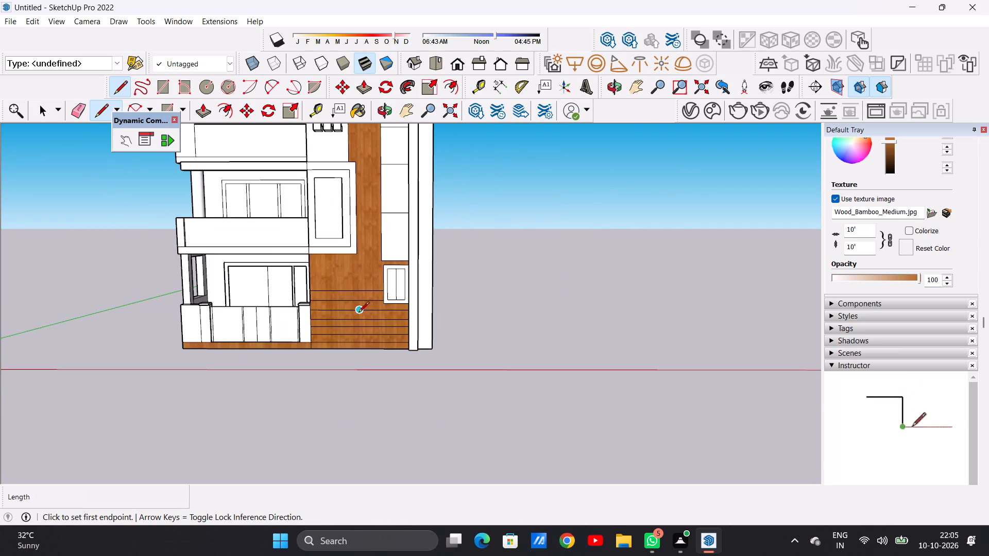
{"action": "scroll", "coordinate": [357, 322], "scroll_direction": "down", "scroll_amount": 2}
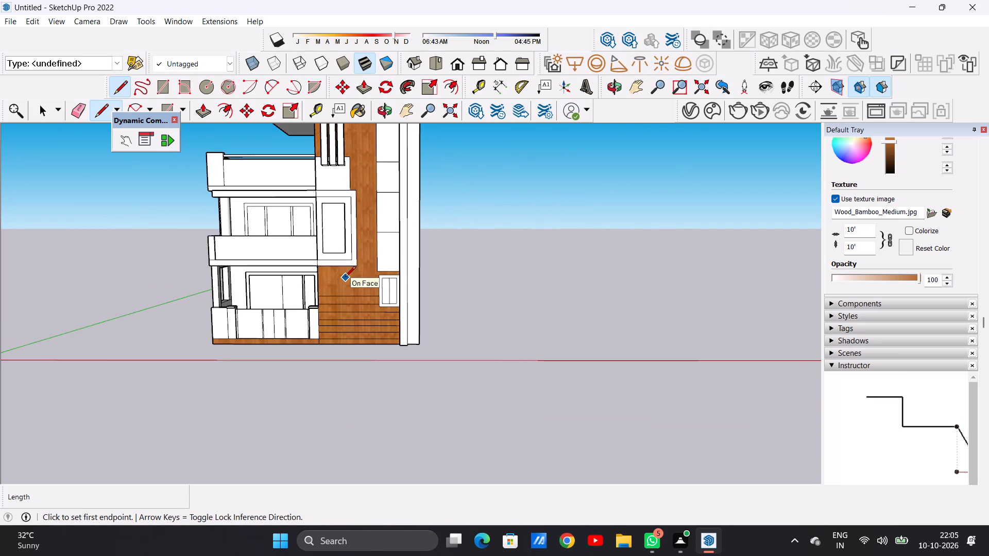
{"action": "scroll", "coordinate": [348, 282], "scroll_direction": "up", "scroll_amount": 5}
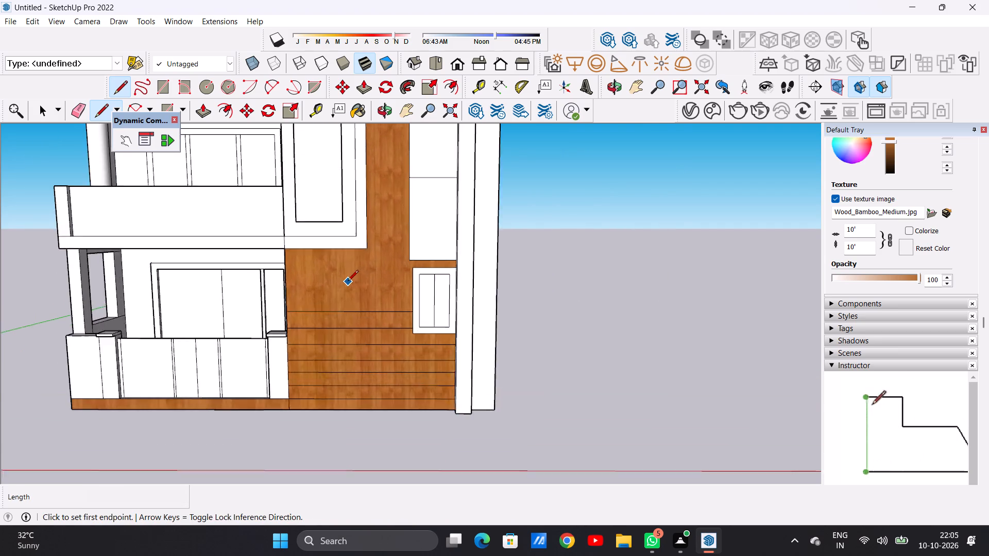
{"action": "scroll", "coordinate": [348, 282], "scroll_direction": "up", "scroll_amount": 9}
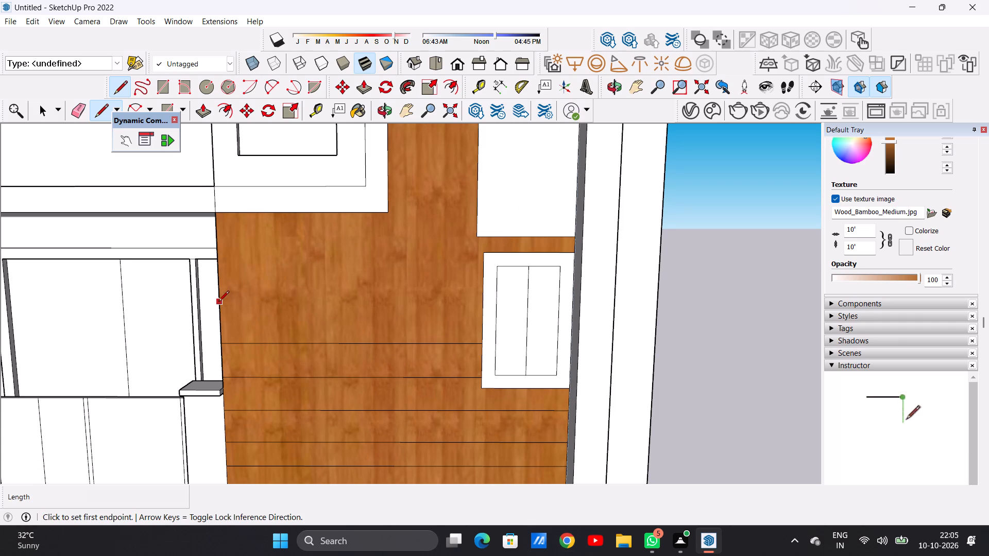
{"action": "left_click", "coordinate": [218, 302]}
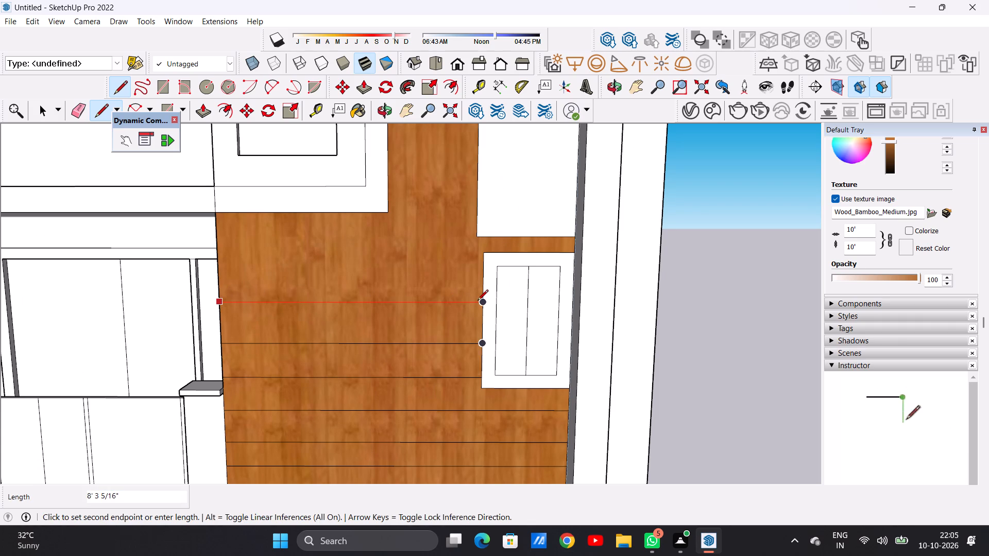
{"action": "left_click", "coordinate": [478, 301]}
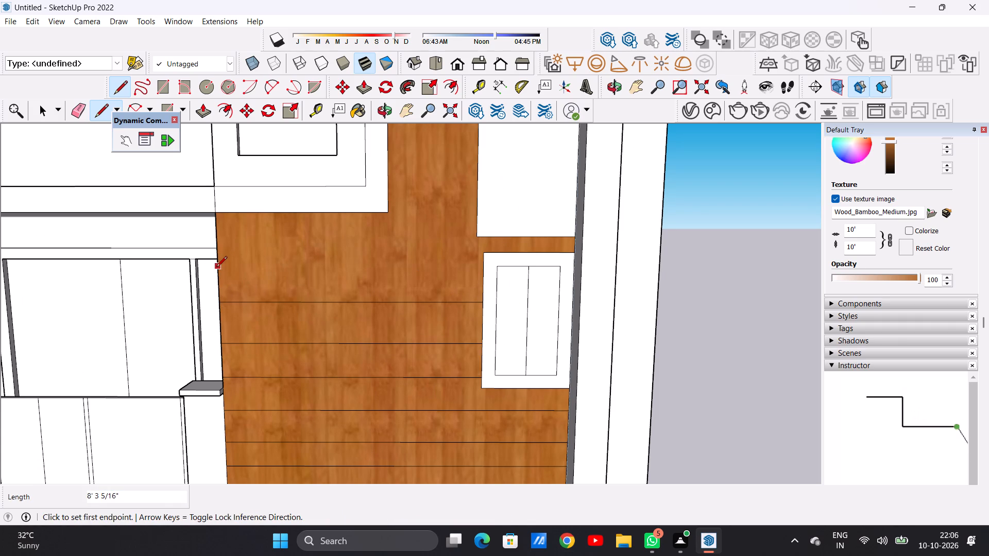
{"action": "left_click", "coordinate": [216, 268]}
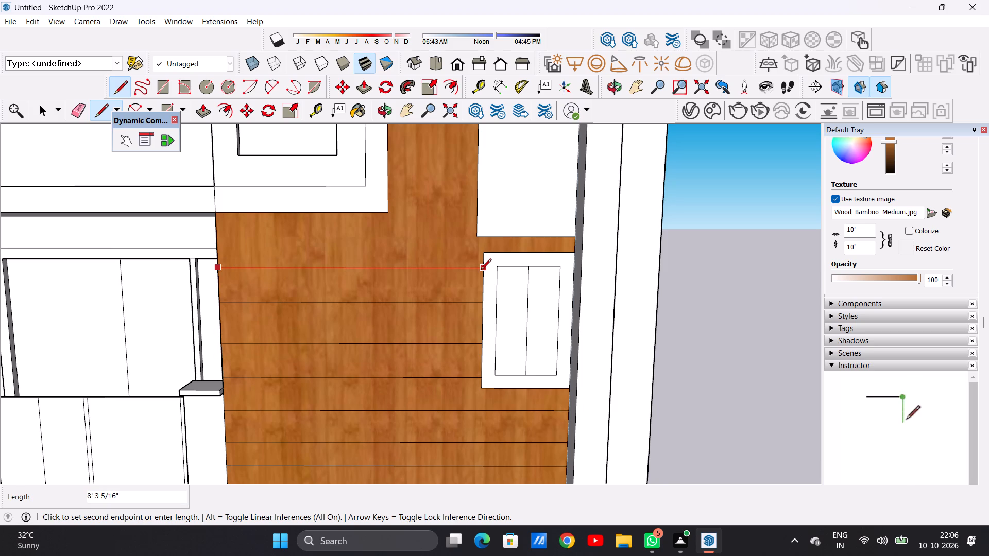
{"action": "left_click", "coordinate": [481, 270]}
Draw a horizontal line about 8' 11/16" long across the wood wall, just below the projecting window box, to the tall white panel.
{"action": "left_click", "coordinate": [215, 231]}
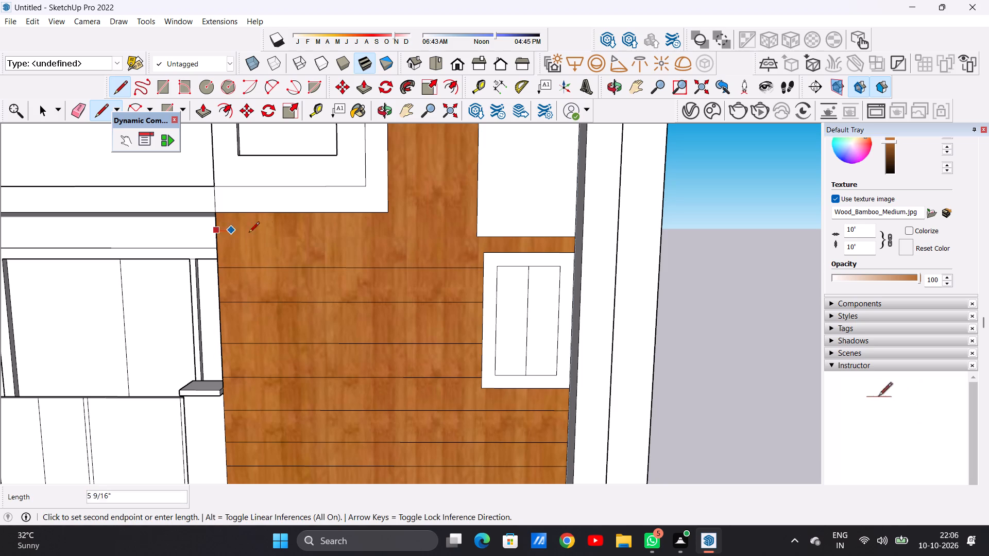
{"action": "left_click", "coordinate": [474, 229]}
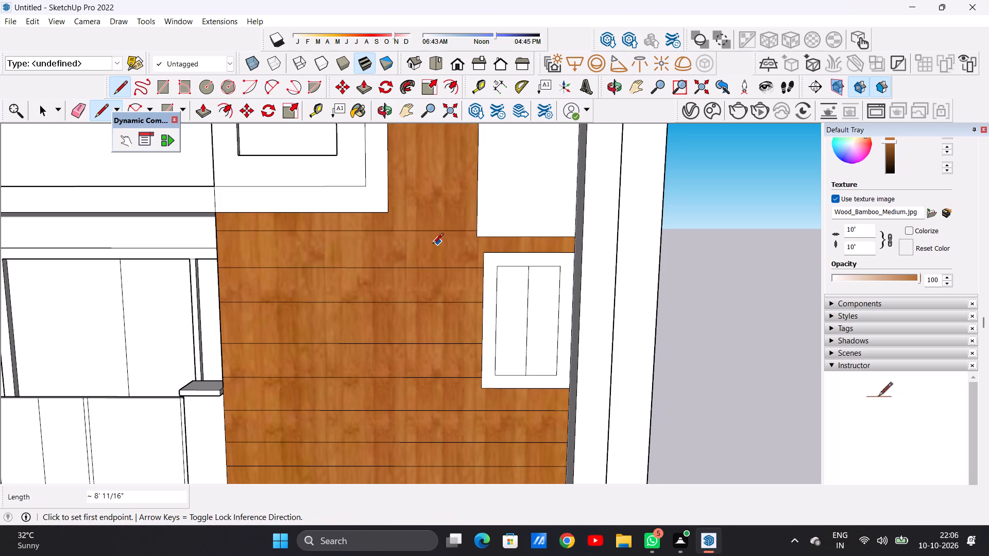
{"action": "scroll", "coordinate": [398, 300], "scroll_direction": "down", "scroll_amount": 17}
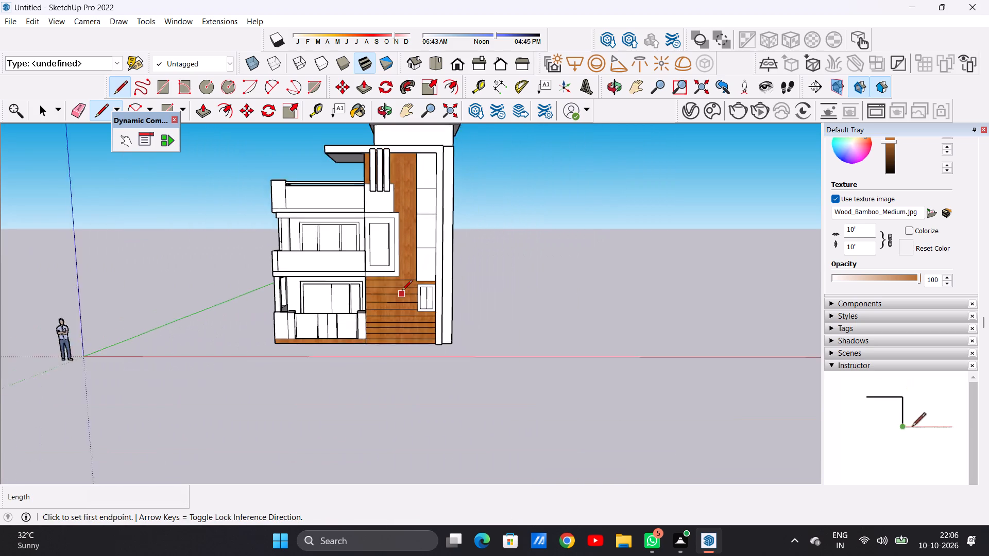
{"action": "scroll", "coordinate": [402, 291], "scroll_direction": "down", "scroll_amount": 1}
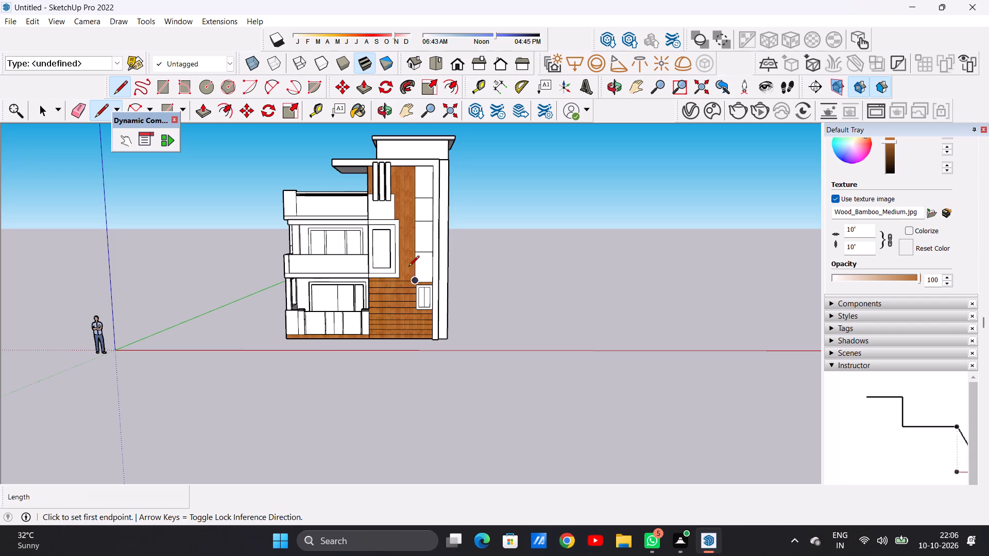
{"action": "key", "text": "space"}
Draw two horizontal lines about 2' 8 7/8" long across the narrow wood strip between the projecting window box and the tall white panel.
{"action": "middle_click_drag", "start_coordinate": [407, 305], "coordinate": [389, 293]}
{"action": "middle_click_drag", "start_coordinate": [381, 304], "coordinate": [198, 334]}
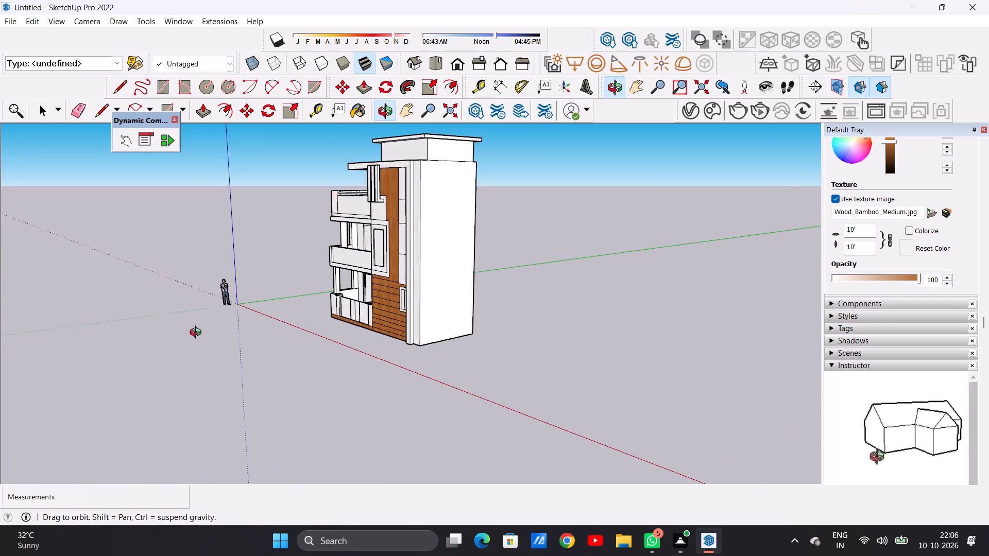
{"action": "middle_click_drag", "start_coordinate": [198, 334], "coordinate": [199, 334]}
{"action": "scroll", "coordinate": [422, 286], "scroll_direction": "up", "scroll_amount": 4}
{"action": "scroll", "coordinate": [343, 306], "scroll_direction": "up", "scroll_amount": 11}
{"action": "scroll", "coordinate": [393, 333], "scroll_direction": "down", "scroll_amount": 3}
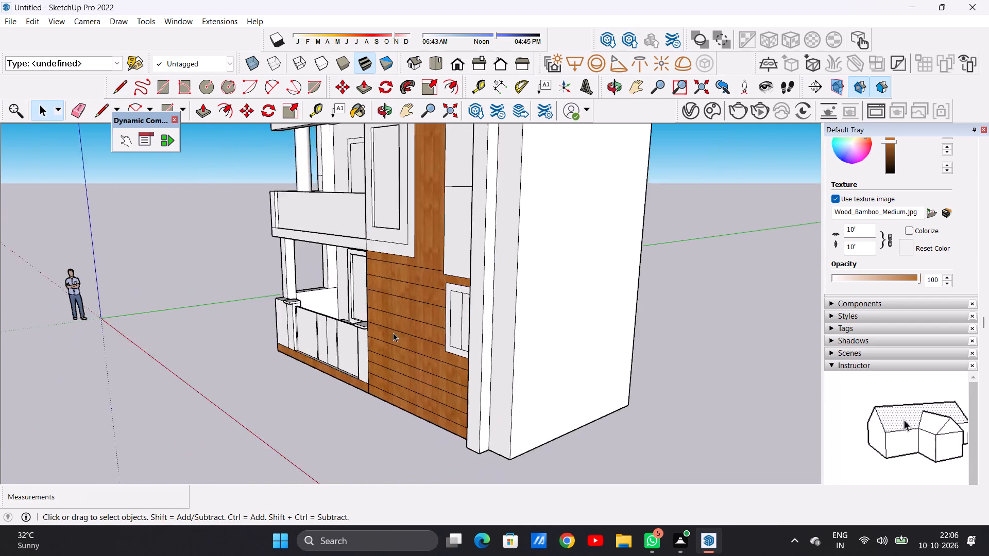
{"action": "scroll", "coordinate": [393, 333], "scroll_direction": "down", "scroll_amount": 15}
{"action": "scroll", "coordinate": [406, 287], "scroll_direction": "up", "scroll_amount": 7}
{"action": "scroll", "coordinate": [427, 288], "scroll_direction": "down", "scroll_amount": 1}
{"action": "scroll", "coordinate": [427, 288], "scroll_direction": "up", "scroll_amount": 3}
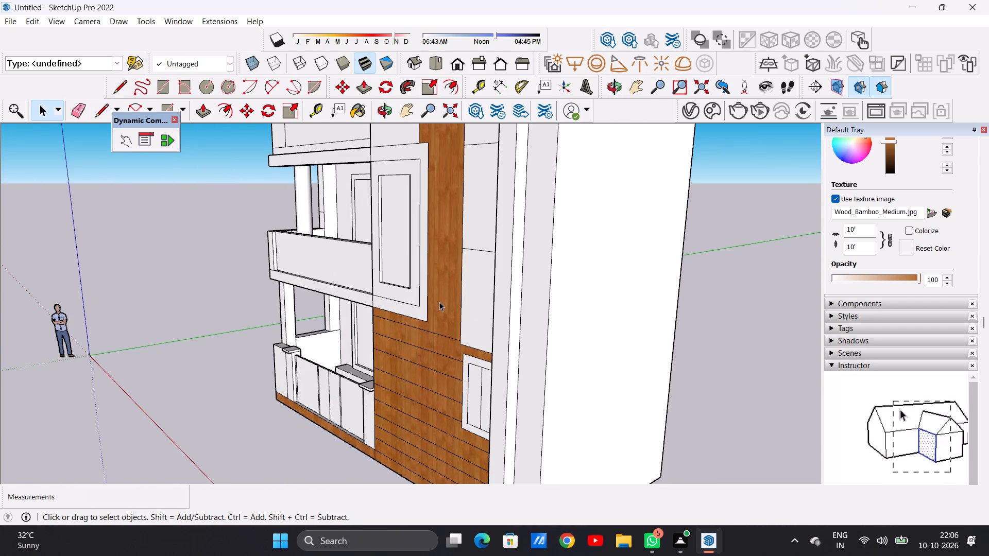
{"action": "key", "text": "l"}
{"action": "scroll", "coordinate": [441, 305], "scroll_direction": "up", "scroll_amount": 6}
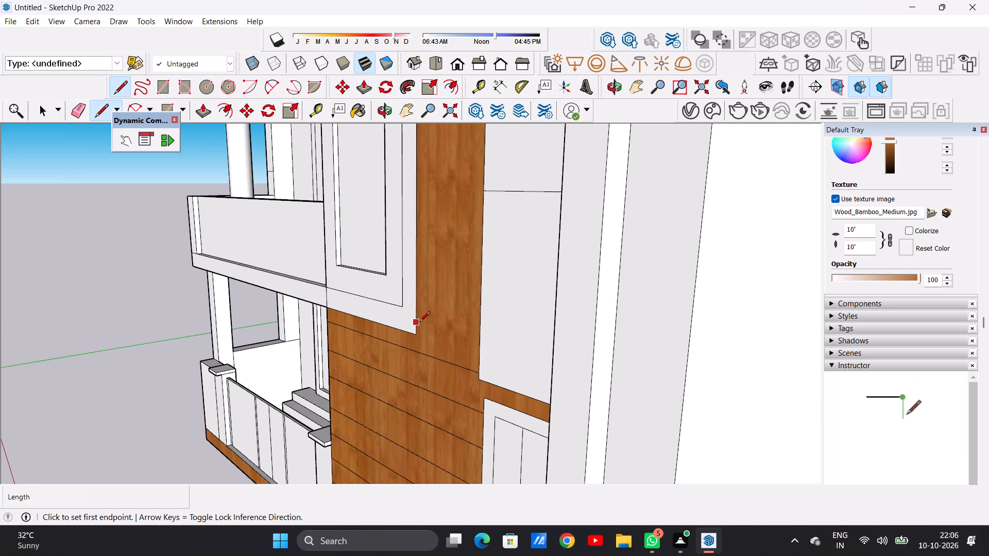
{"action": "left_click", "coordinate": [419, 323]}
{"action": "left_click", "coordinate": [479, 336]}
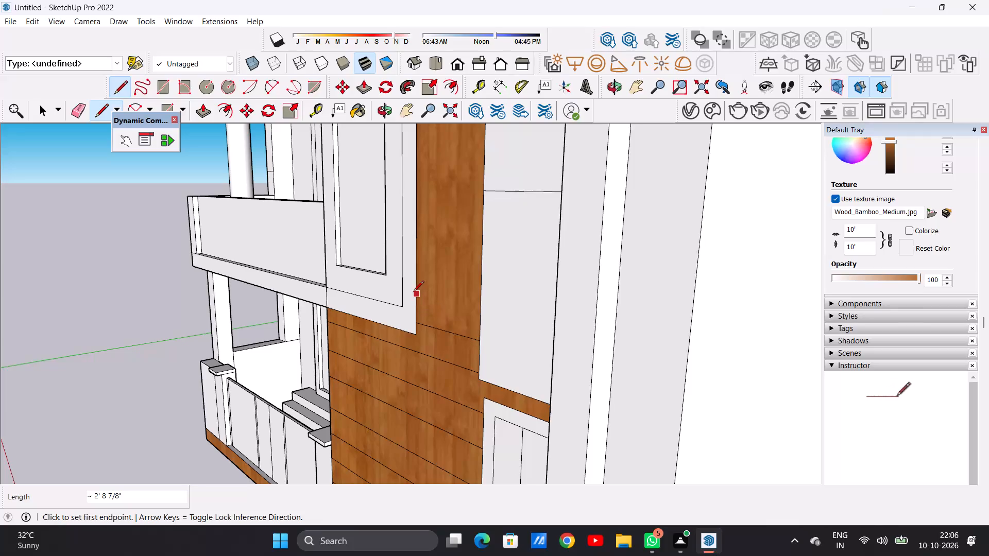
{"action": "left_click", "coordinate": [416, 291]}
{"action": "left_click", "coordinate": [481, 306]}
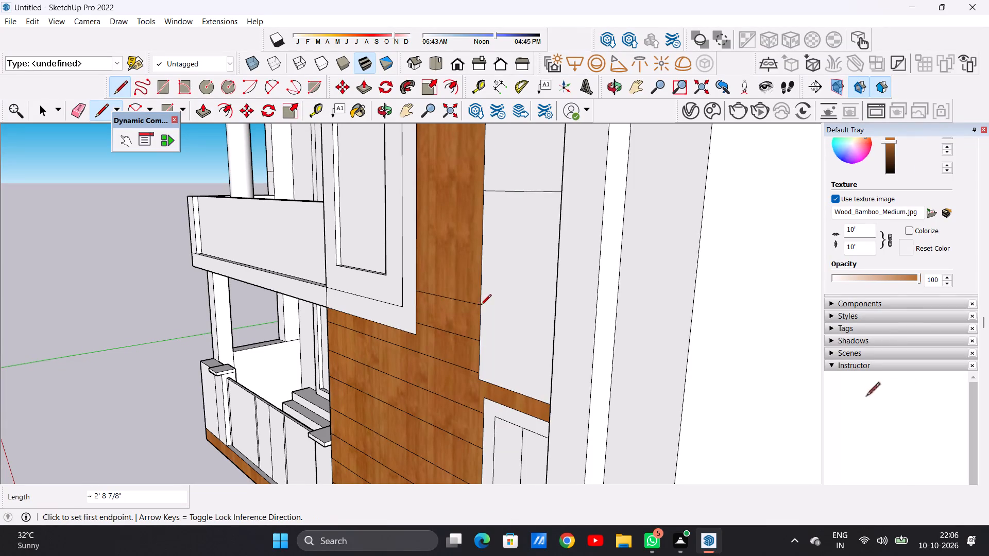
{"action": "scroll", "coordinate": [444, 310], "scroll_direction": "down", "scroll_amount": 7}
{"action": "key", "text": "space"}
Copy the topmost line on the narrow wood strip beside the projecting window box upward 11 5/16", arrayed as 7 copies.
{"action": "scroll", "coordinate": [441, 327], "scroll_direction": "up", "scroll_amount": 10}
{"action": "scroll", "coordinate": [455, 311], "scroll_direction": "down", "scroll_amount": 1}
{"action": "scroll", "coordinate": [456, 307], "scroll_direction": "up", "scroll_amount": 1}
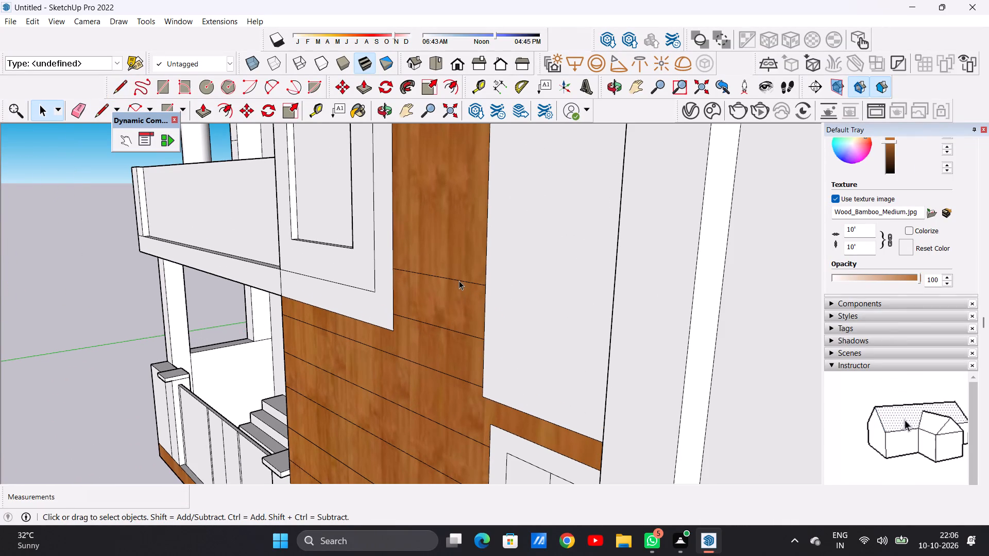
{"action": "left_click", "coordinate": [459, 281]}
{"action": "key", "text": "m"}
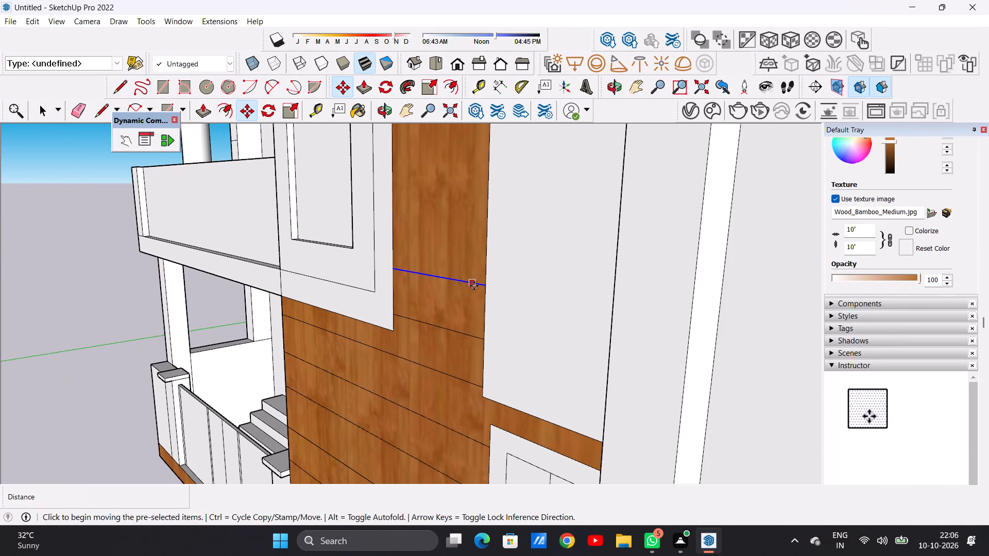
{"action": "left_click", "coordinate": [484, 289]}
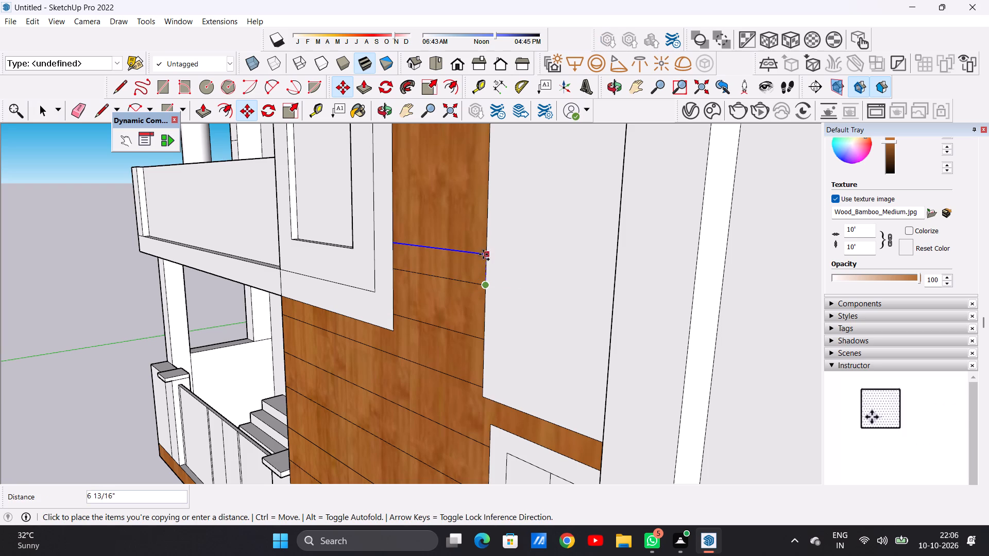
{"action": "left_click", "coordinate": [488, 234]}
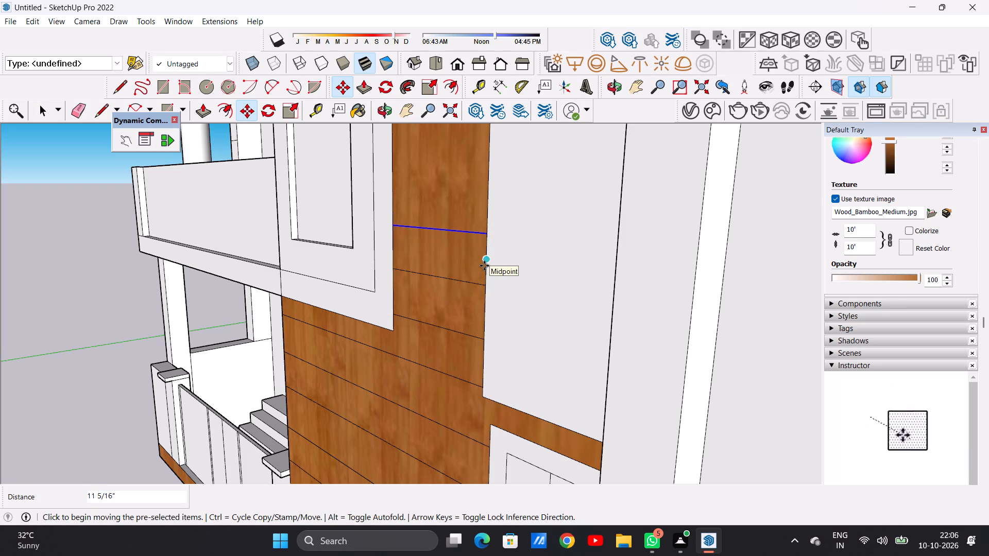
{"action": "key", "text": "shift+asterisk"}
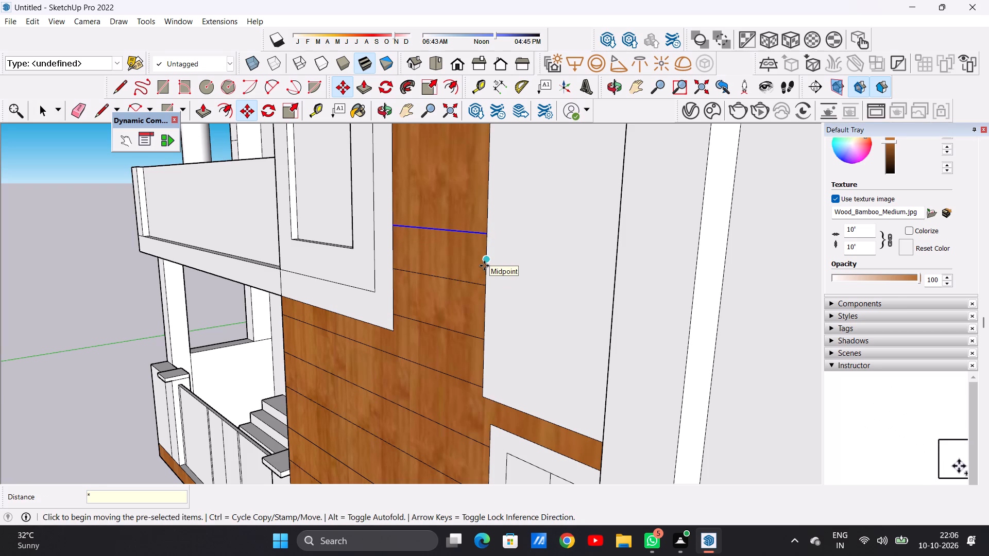
{"action": "key", "text": "7"}
{"action": "key", "text": "Return"}
{"action": "key", "text": "space"}
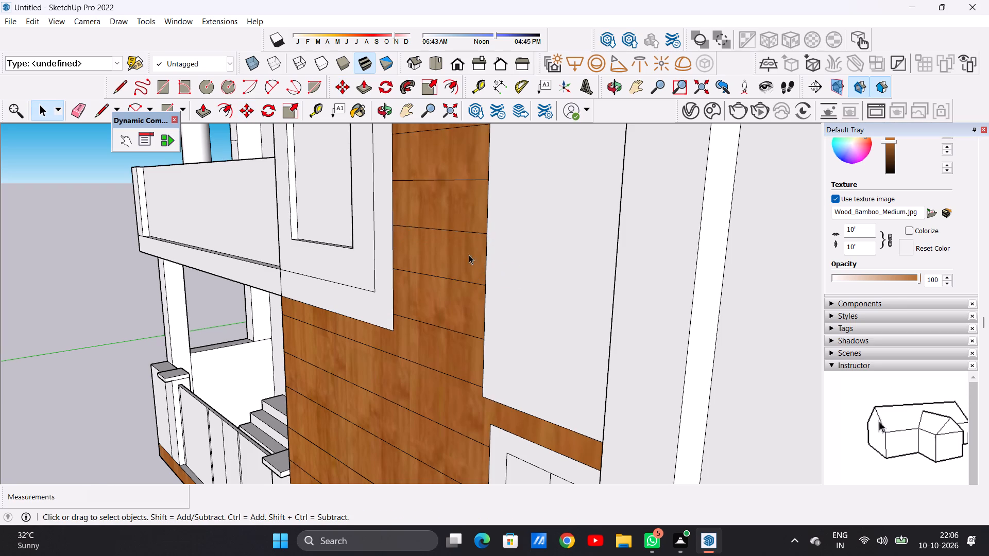
Draw two horizontal lines about 2' 8 7/8" long across the wood strip near the window box's top, the upper one from its top corner.
{"action": "scroll", "coordinate": [430, 346], "scroll_direction": "down", "scroll_amount": 16}
{"action": "middle_click_drag", "start_coordinate": [411, 252], "coordinate": [467, 253]}
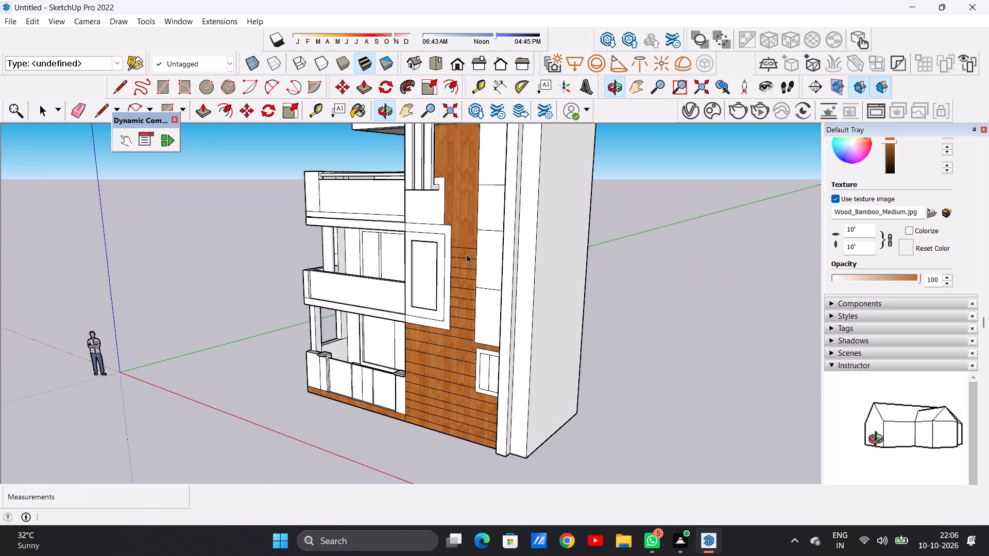
{"action": "scroll", "coordinate": [467, 254], "scroll_direction": "up", "scroll_amount": 7}
{"action": "key", "text": "l"}
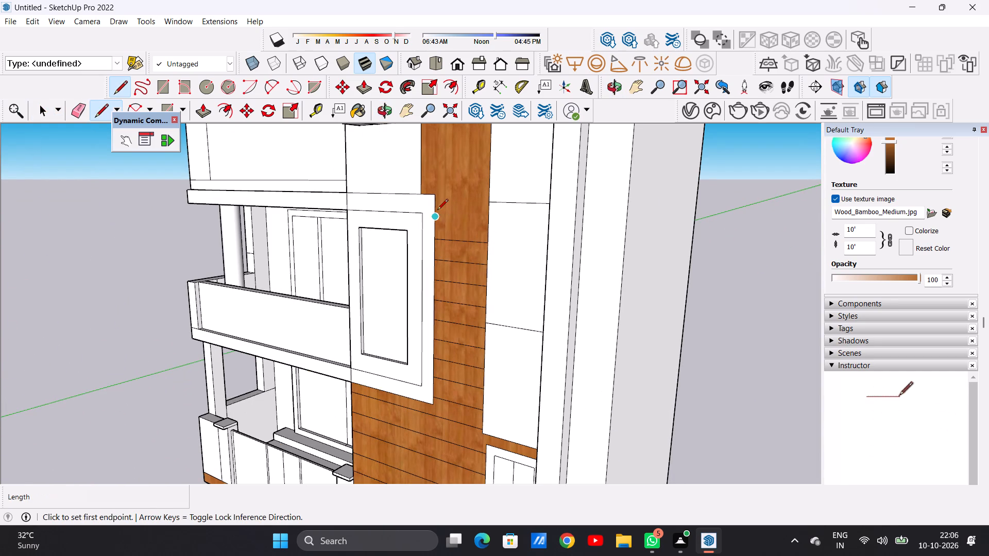
{"action": "left_click", "coordinate": [433, 216]}
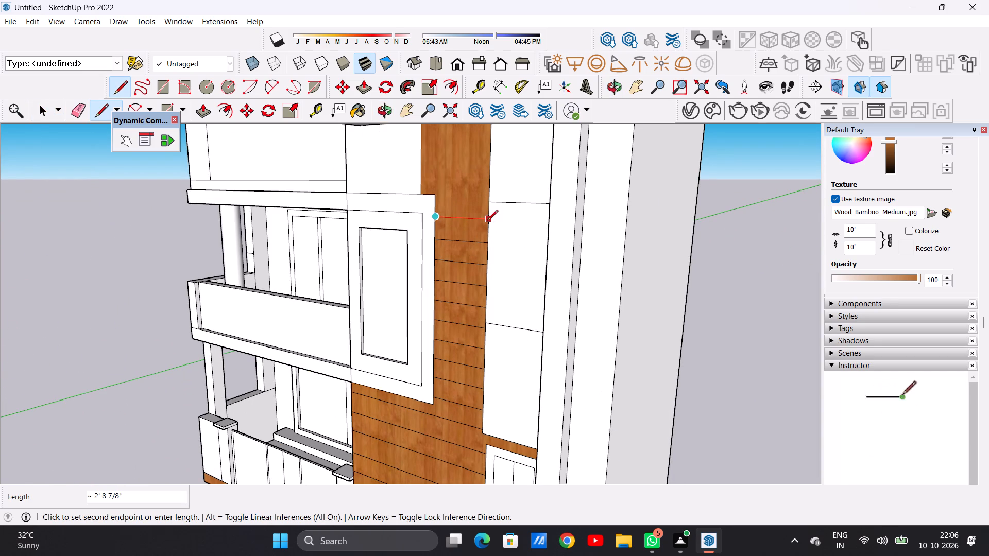
{"action": "left_click", "coordinate": [487, 221]}
{"action": "scroll", "coordinate": [438, 271], "scroll_direction": "down", "scroll_amount": 2}
{"action": "scroll", "coordinate": [440, 214], "scroll_direction": "up", "scroll_amount": 10}
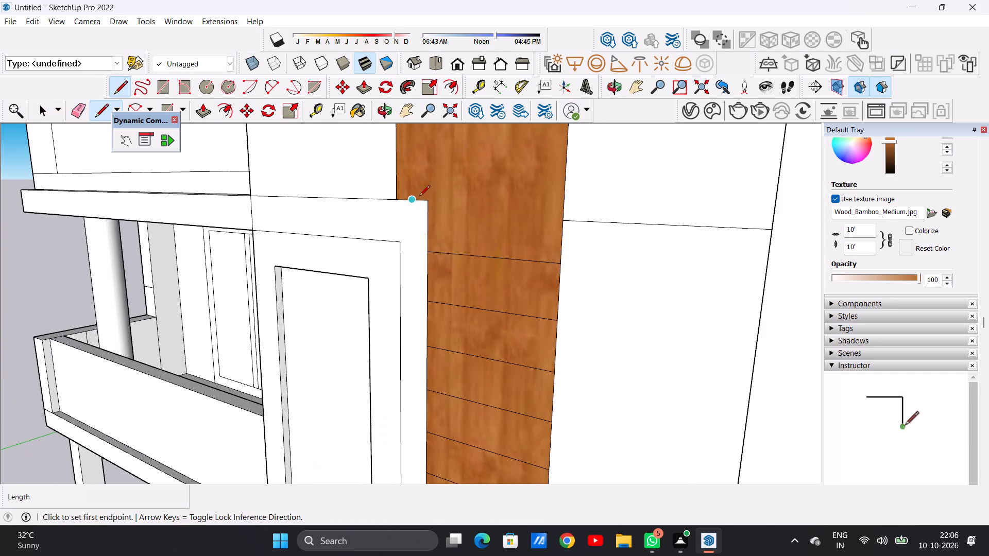
{"action": "left_click", "coordinate": [429, 202]}
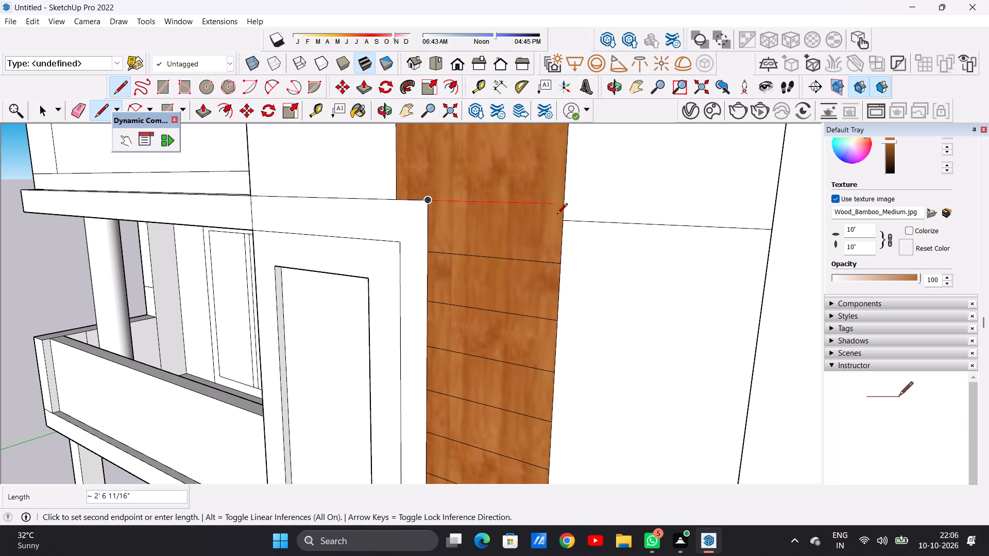
{"action": "left_click", "coordinate": [561, 209]}
Draw a horizontal line about 3' 6 1/8" long across the wood strip just above the window box, ending at the tall white panel.
{"action": "scroll", "coordinate": [474, 273], "scroll_direction": "down", "scroll_amount": 3}
{"action": "scroll", "coordinate": [475, 274], "scroll_direction": "up", "scroll_amount": 1}
{"action": "scroll", "coordinate": [475, 274], "scroll_direction": "down", "scroll_amount": 9}
{"action": "scroll", "coordinate": [460, 281], "scroll_direction": "up", "scroll_amount": 1}
{"action": "scroll", "coordinate": [460, 281], "scroll_direction": "down", "scroll_amount": 2}
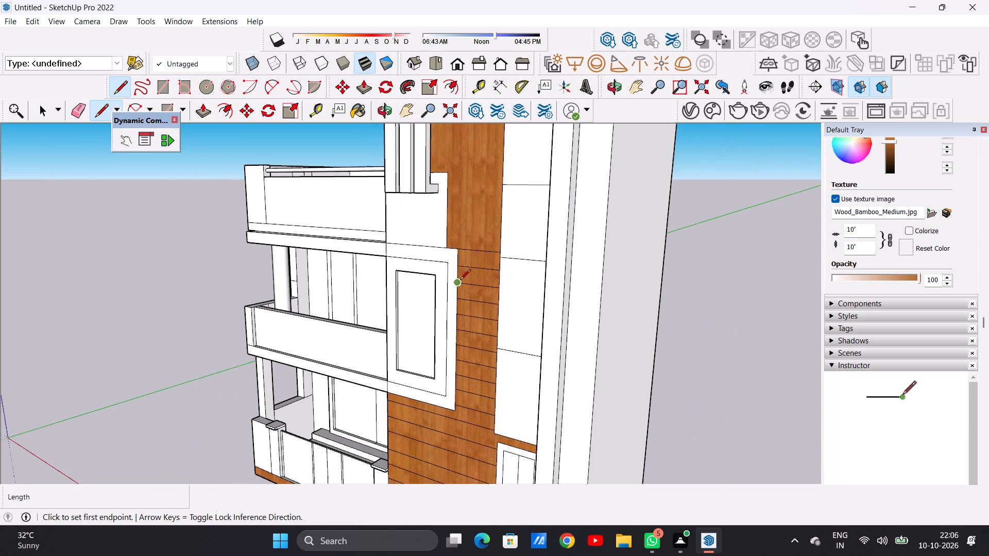
{"action": "scroll", "coordinate": [460, 281], "scroll_direction": "down", "scroll_amount": 2}
{"action": "scroll", "coordinate": [445, 231], "scroll_direction": "up", "scroll_amount": 1}
{"action": "scroll", "coordinate": [445, 231], "scroll_direction": "down", "scroll_amount": 1}
{"action": "scroll", "coordinate": [446, 231], "scroll_direction": "up", "scroll_amount": 12}
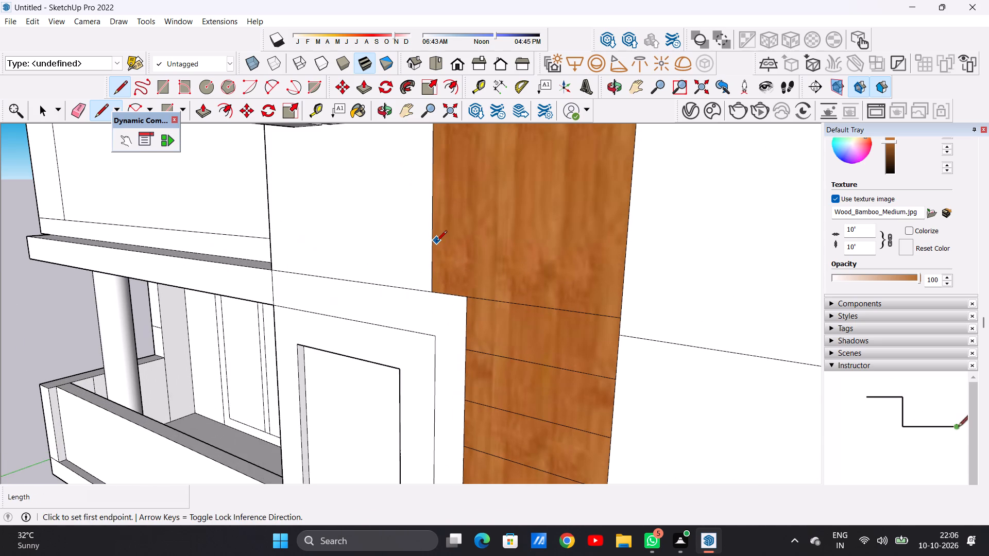
{"action": "left_click", "coordinate": [430, 245]}
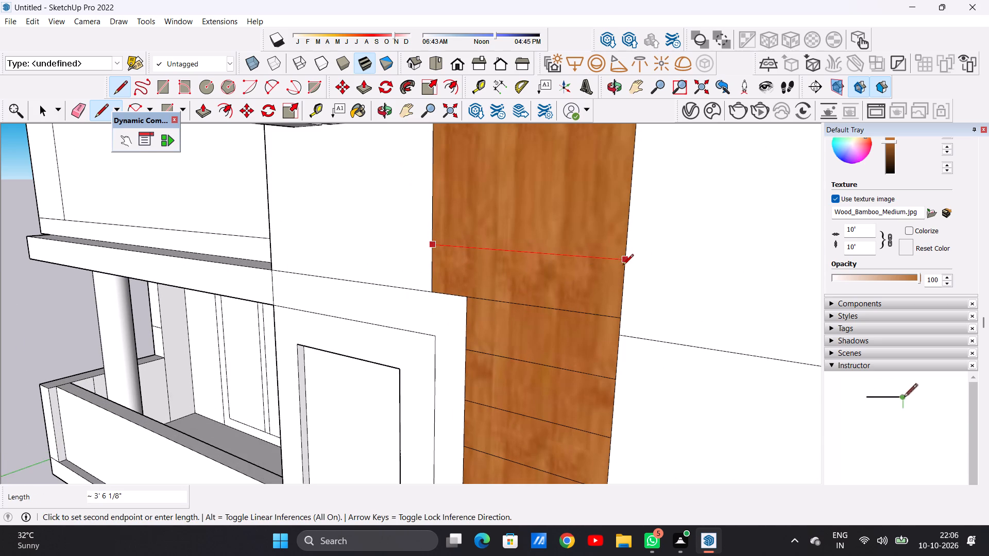
{"action": "left_click", "coordinate": [623, 265]}
Draw two more evenly spaced horizontal lines about 3' 6 1/8" long across the wood strip above the previous one.
{"action": "scroll", "coordinate": [518, 292], "scroll_direction": "down", "scroll_amount": 9}
{"action": "middle_click_drag", "start_coordinate": [509, 290], "coordinate": [514, 291]}
{"action": "middle_click_drag", "start_coordinate": [316, 263], "coordinate": [349, 268]}
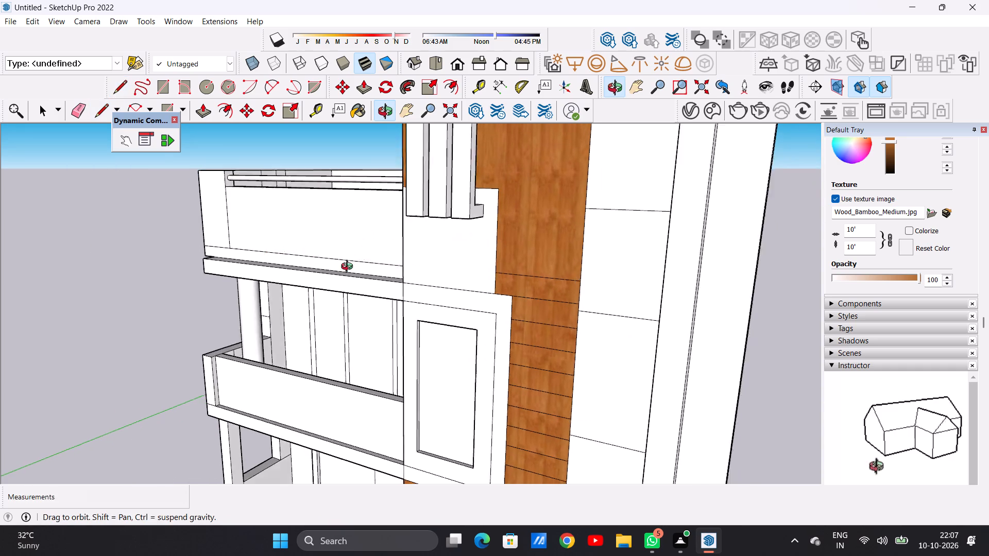
{"action": "middle_click_drag", "start_coordinate": [349, 268], "coordinate": [456, 260]}
{"action": "scroll", "coordinate": [672, 210], "scroll_direction": "up", "scroll_amount": 11}
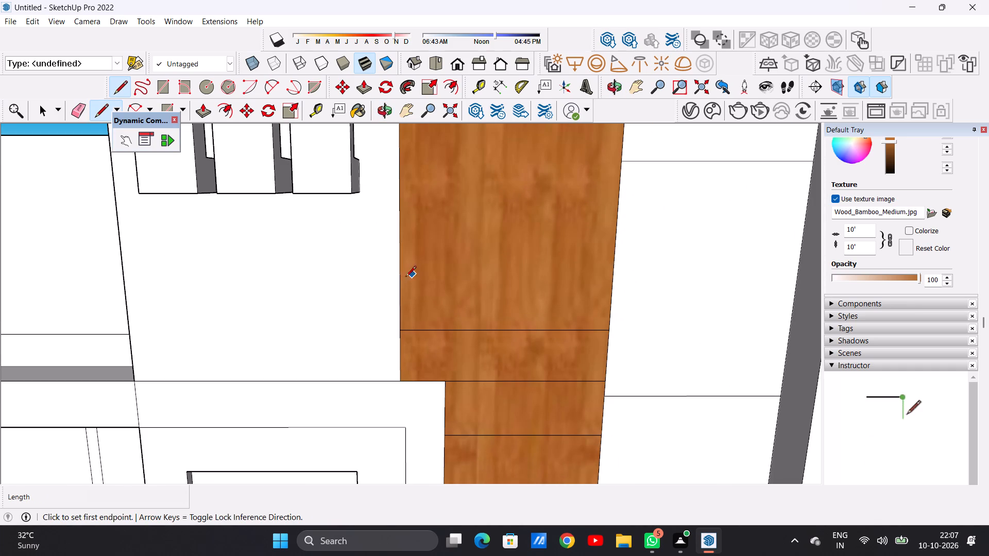
{"action": "left_click", "coordinate": [403, 279]}
{"action": "left_click", "coordinate": [611, 276]}
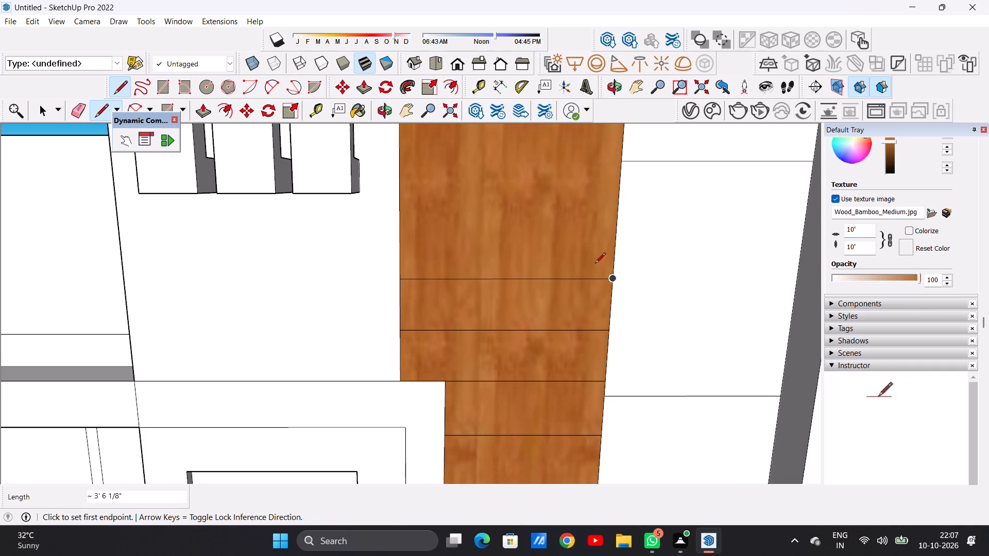
{"action": "left_click", "coordinate": [398, 226]}
{"action": "left_click", "coordinate": [614, 229]}
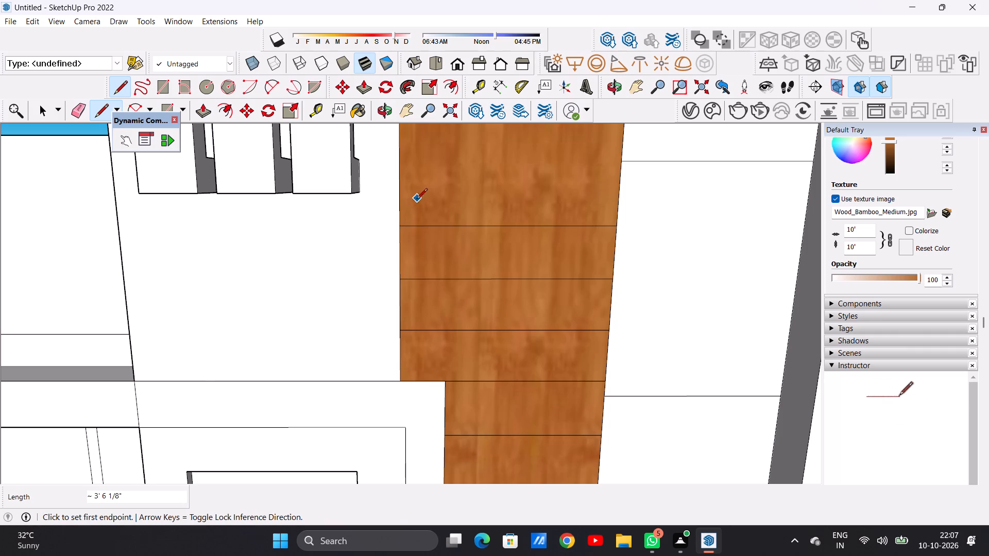
Draw two more 3' 6 1/8" horizontal lines across the wood strip, the upper one from the top corner of the white wall block.
{"action": "scroll", "coordinate": [431, 256], "scroll_direction": "down", "scroll_amount": 4}
{"action": "scroll", "coordinate": [432, 261], "scroll_direction": "up", "scroll_amount": 1}
{"action": "scroll", "coordinate": [432, 261], "scroll_direction": "down", "scroll_amount": 12}
{"action": "scroll", "coordinate": [462, 254], "scroll_direction": "up", "scroll_amount": 2}
{"action": "scroll", "coordinate": [462, 254], "scroll_direction": "down", "scroll_amount": 2}
{"action": "scroll", "coordinate": [462, 254], "scroll_direction": "up", "scroll_amount": 3}
{"action": "scroll", "coordinate": [462, 254], "scroll_direction": "down", "scroll_amount": 1}
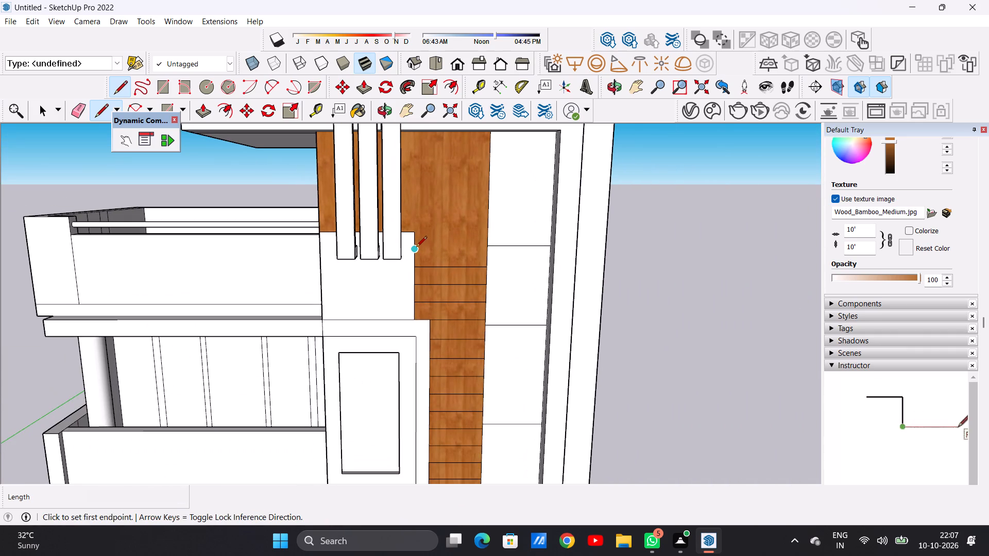
{"action": "left_click", "coordinate": [414, 249]}
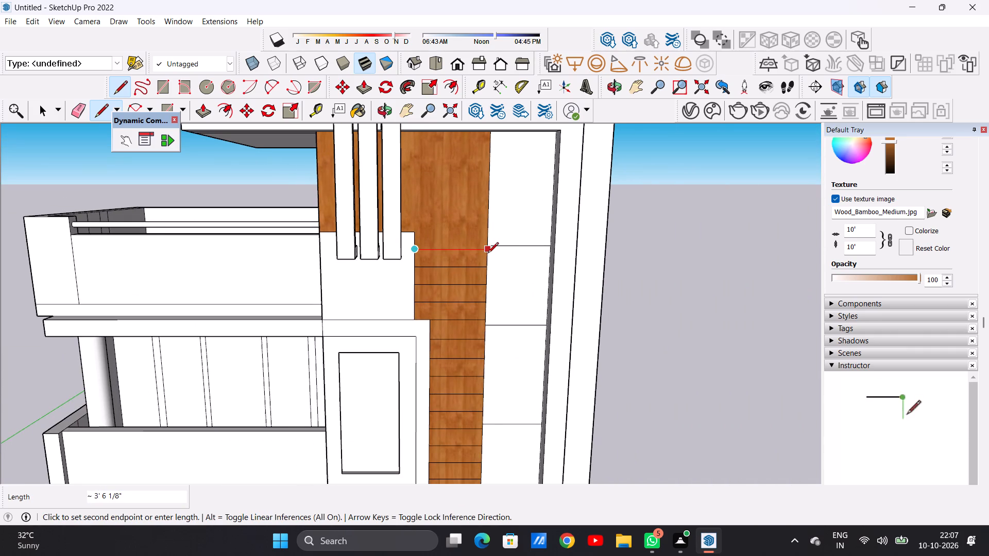
{"action": "left_click", "coordinate": [488, 254]}
{"action": "scroll", "coordinate": [452, 232], "scroll_direction": "up", "scroll_amount": 7}
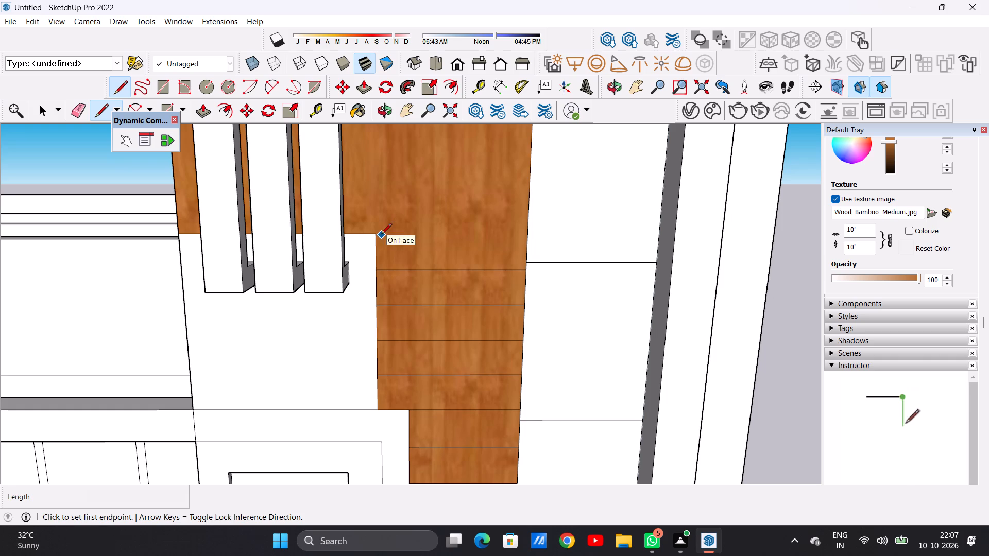
{"action": "left_click", "coordinate": [378, 235]}
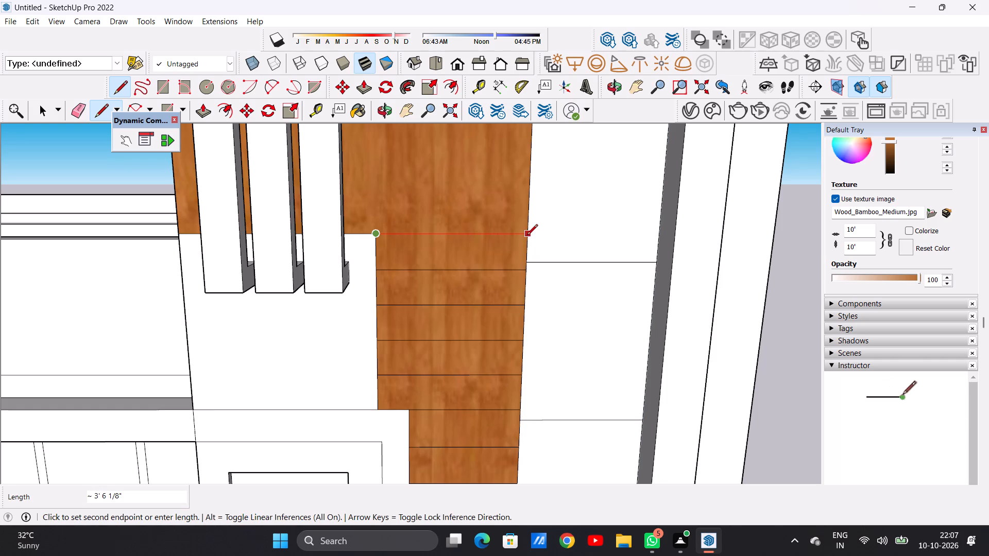
{"action": "left_click", "coordinate": [527, 236]}
Draw a horizontal line about 8' 11/16" long across the full-width wood wall behind the three vertical fins, one plank above the white block.
{"action": "scroll", "coordinate": [402, 287], "scroll_direction": "down", "scroll_amount": 11}
{"action": "middle_click_drag", "start_coordinate": [415, 285], "coordinate": [244, 298]}
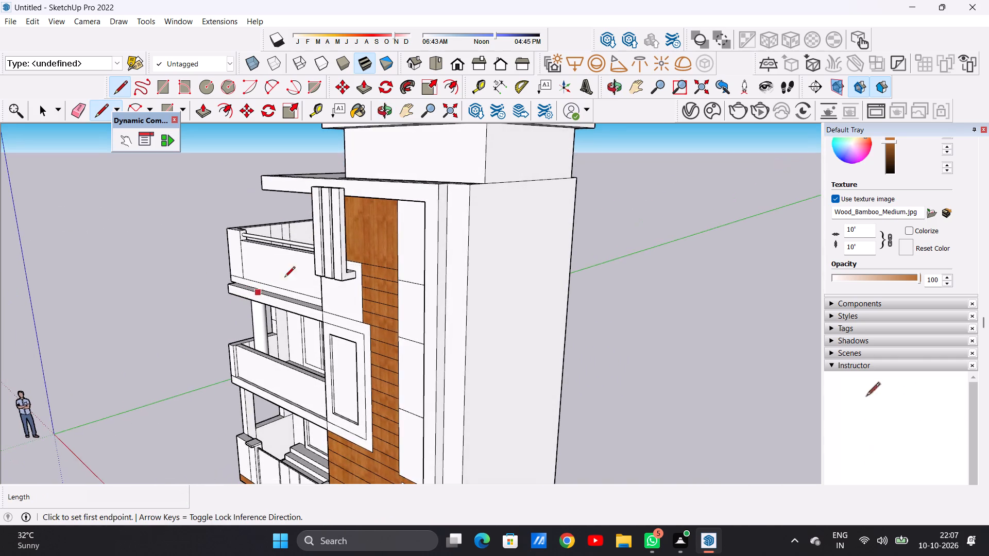
{"action": "scroll", "coordinate": [339, 249], "scroll_direction": "up", "scroll_amount": 11}
{"action": "middle_click_drag", "start_coordinate": [393, 254], "coordinate": [569, 233]}
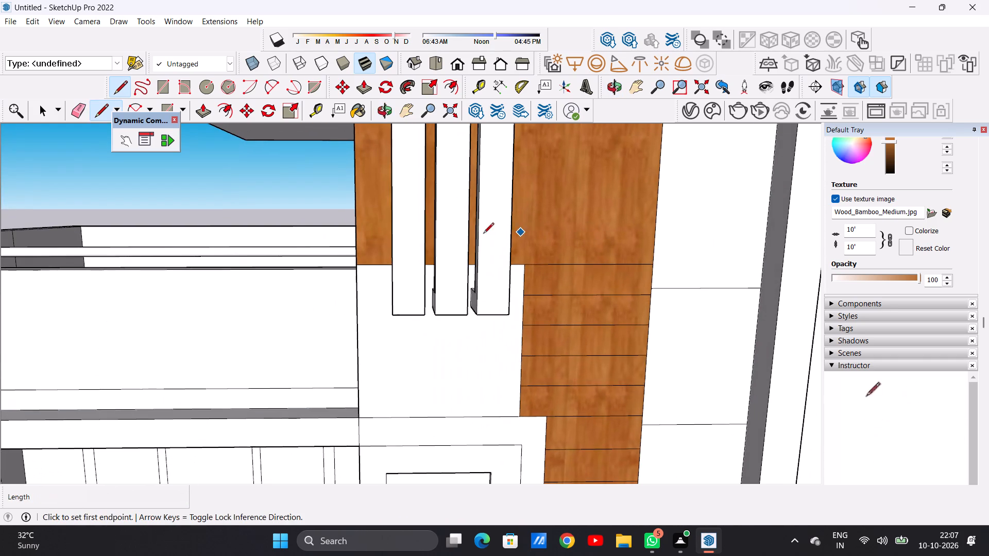
{"action": "left_click", "coordinate": [355, 233]}
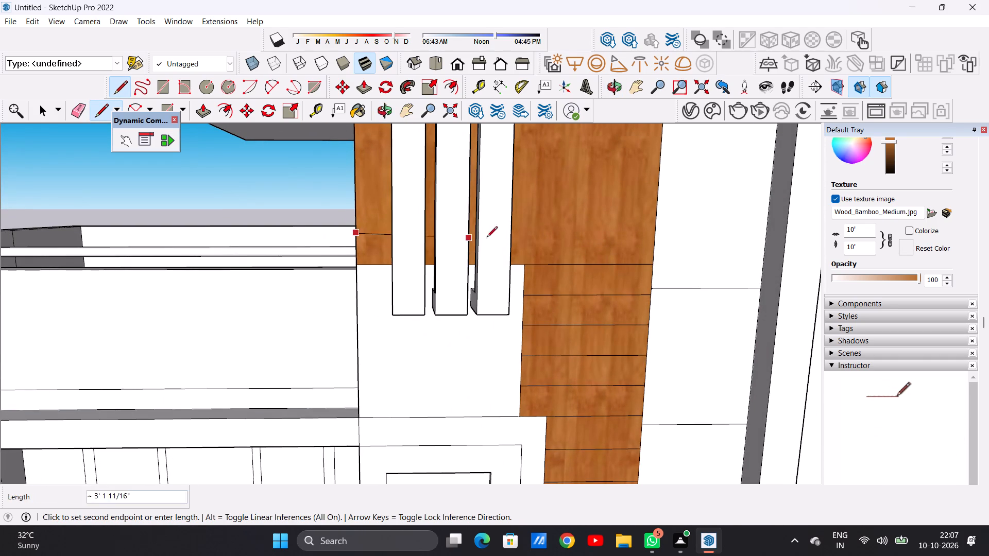
{"action": "left_click", "coordinate": [652, 235]}
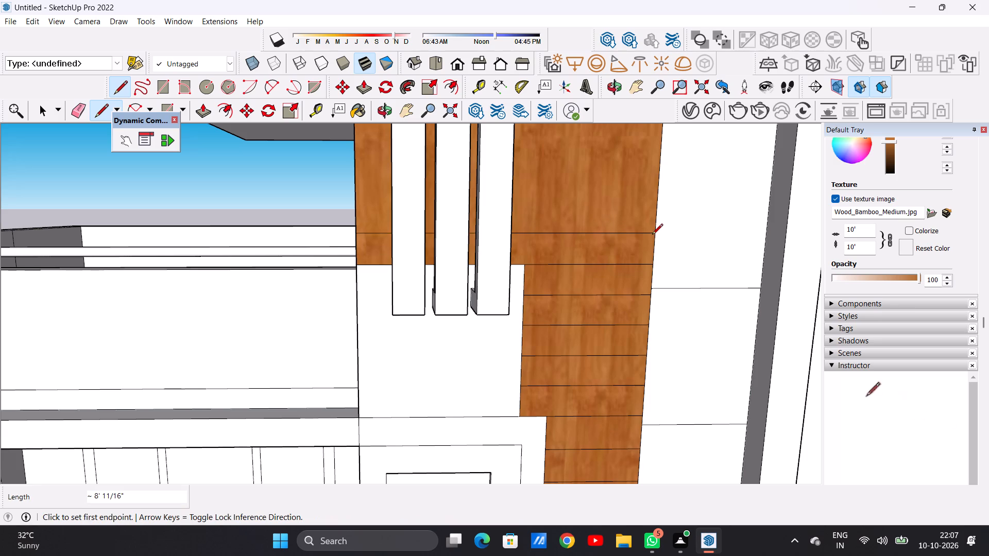
{"action": "key", "text": "space"}
Copy the full-width line behind the vertical fins upward three times in succession, the first by about 7 5/8" and the last by about 9 3/4".
{"action": "scroll", "coordinate": [548, 248], "scroll_direction": "down", "scroll_amount": 7}
{"action": "middle_click_drag", "start_coordinate": [542, 259], "coordinate": [489, 264]}
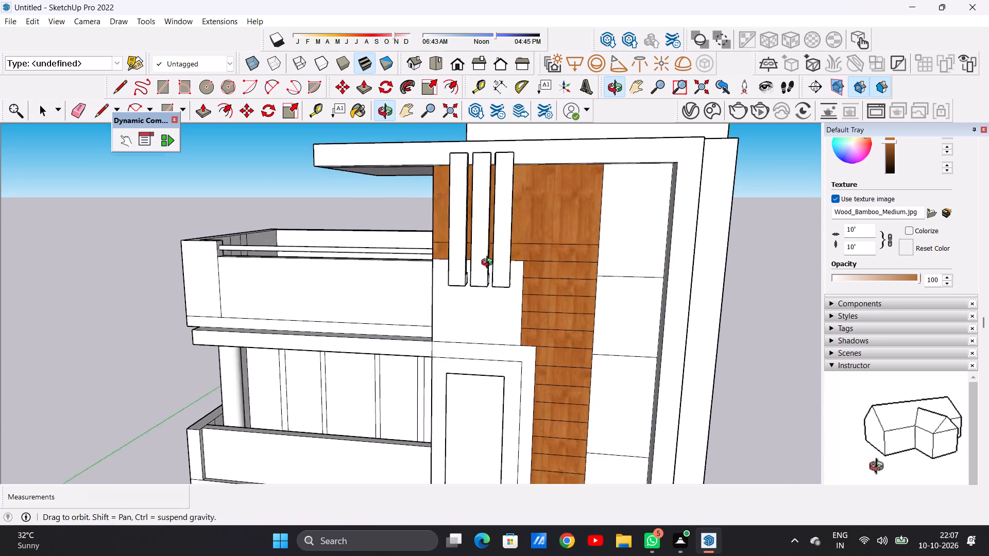
{"action": "middle_click_drag", "start_coordinate": [489, 264], "coordinate": [328, 286]}
{"action": "scroll", "coordinate": [427, 282], "scroll_direction": "up", "scroll_amount": 10}
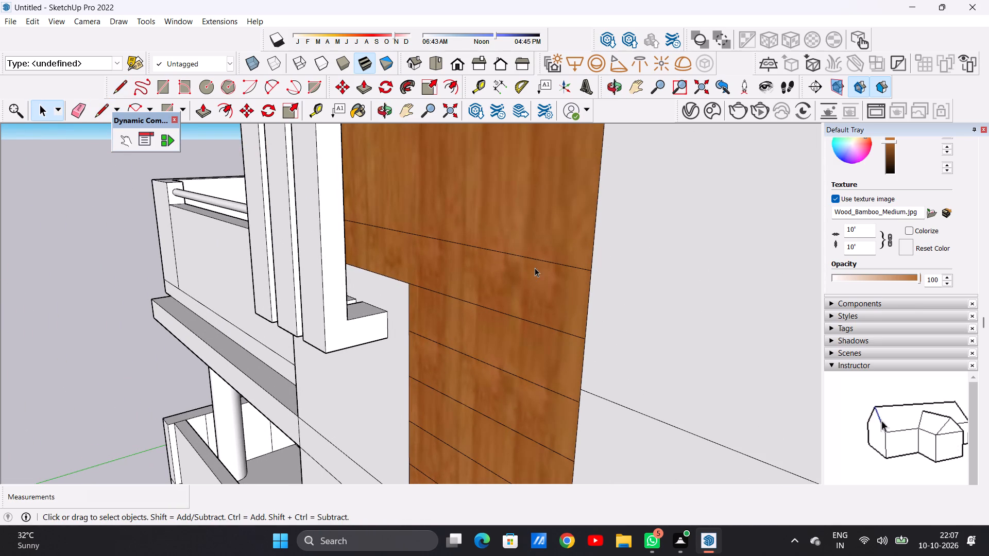
{"action": "left_click", "coordinate": [535, 260]}
{"action": "key", "text": "m"}
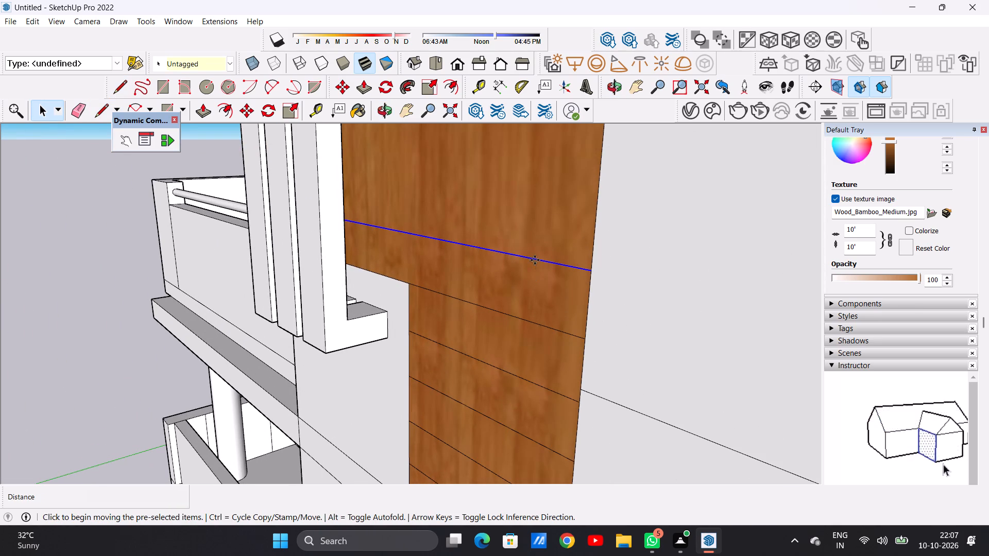
{"action": "left_click", "coordinate": [590, 268]}
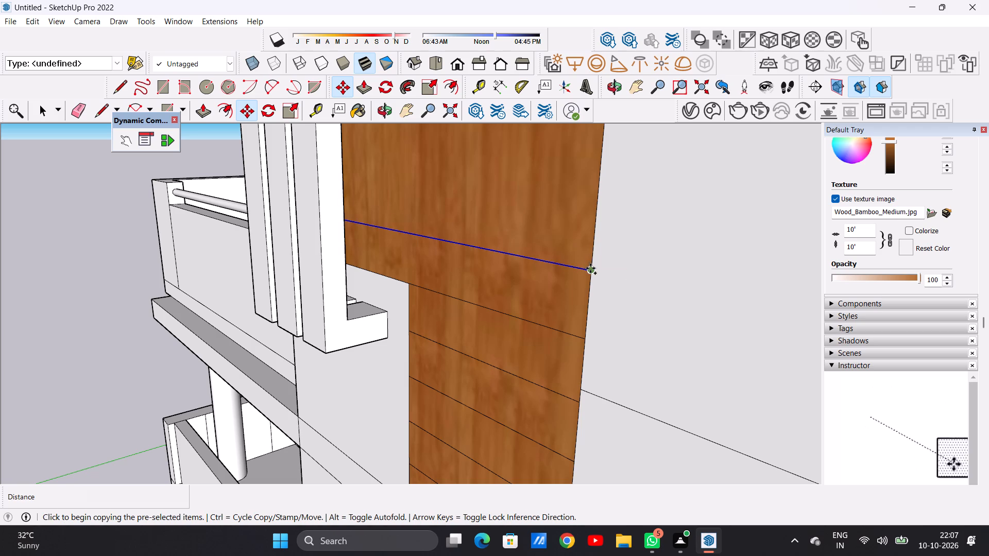
{"action": "scroll", "coordinate": [585, 247], "scroll_direction": "down", "scroll_amount": 2}
{"action": "scroll", "coordinate": [584, 248], "scroll_direction": "up", "scroll_amount": 1}
{"action": "scroll", "coordinate": [581, 253], "scroll_direction": "down", "scroll_amount": 11}
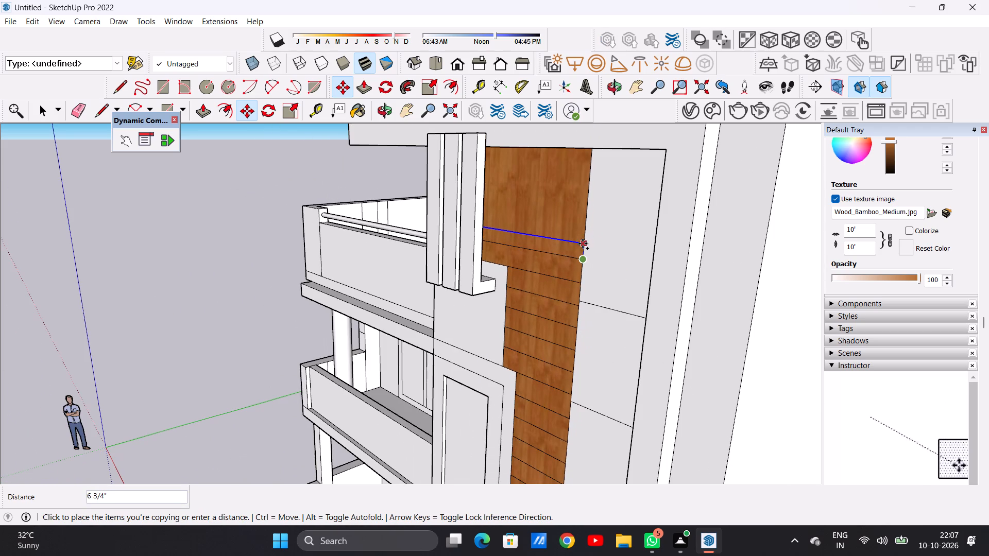
{"action": "left_click", "coordinate": [584, 241]}
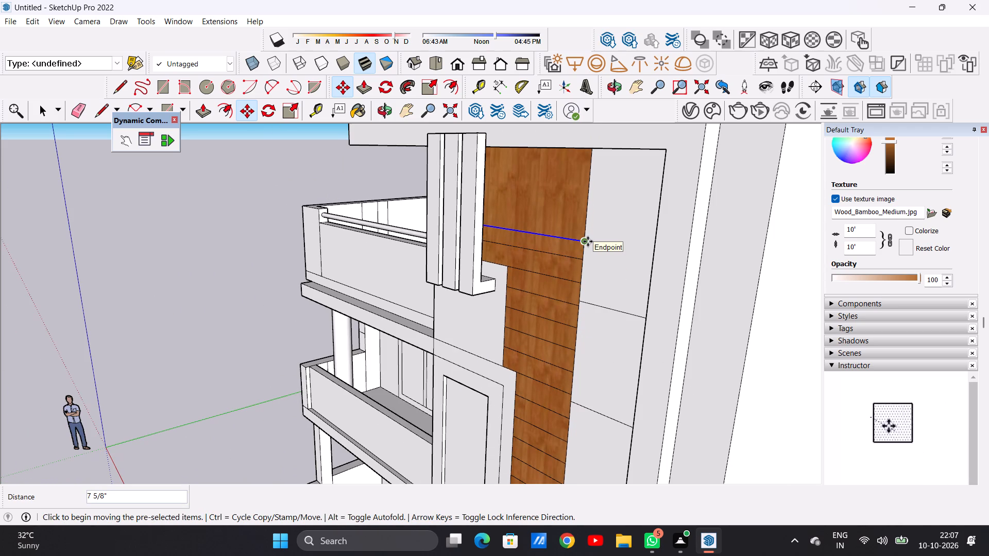
{"action": "left_click", "coordinate": [588, 241]}
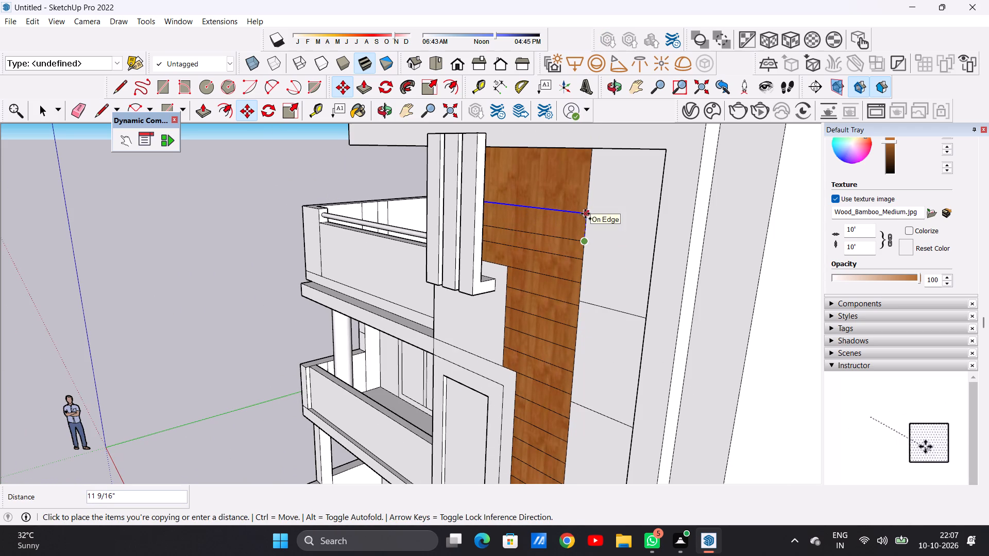
{"action": "left_click", "coordinate": [585, 216]}
{"action": "left_click", "coordinate": [585, 216]}
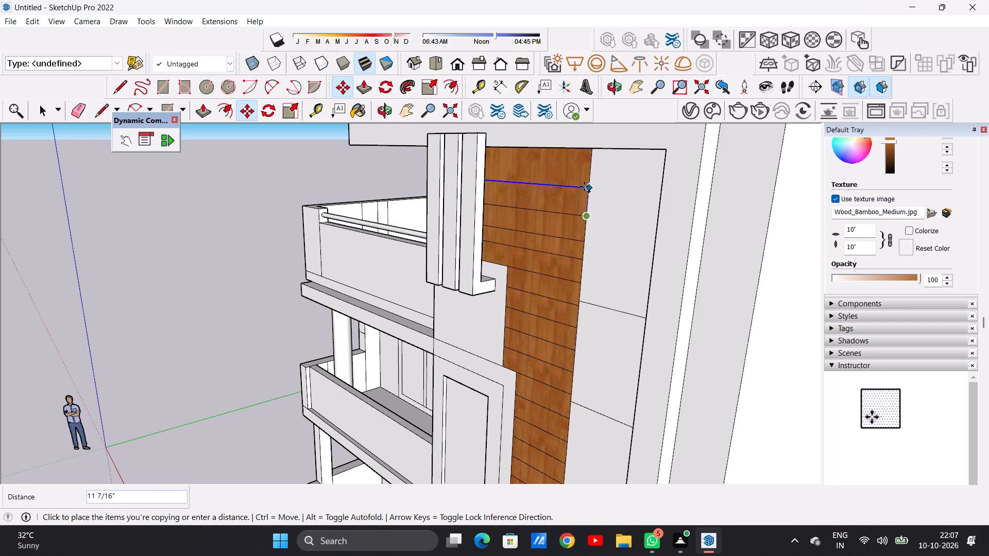
{"action": "left_click", "coordinate": [585, 192]}
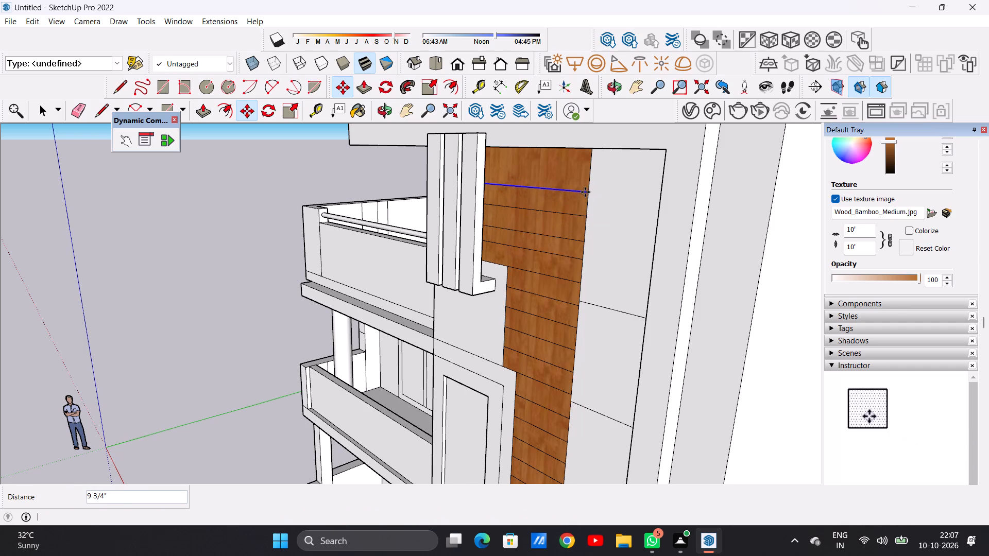
Copy the topmost full-width cladding line behind the vertical fins upward by about 8 11/16".
{"action": "left_click", "coordinate": [587, 192]}
{"action": "left_click", "coordinate": [590, 169]}
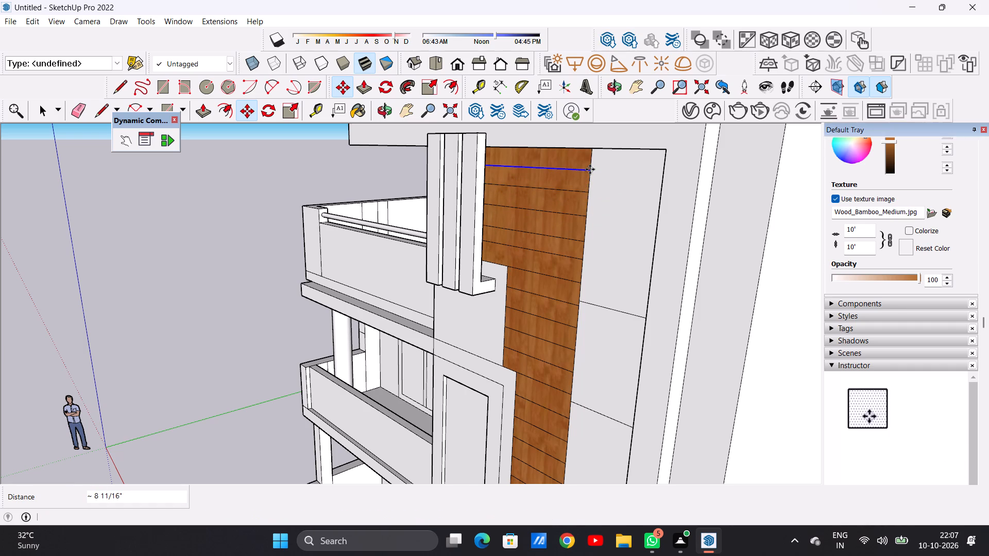
{"action": "key", "text": "space"}
{"action": "left_click", "coordinate": [254, 168]}
Examine the plank-divided wood wall on the front elevation from a distance and close up.
{"action": "scroll", "coordinate": [518, 170], "scroll_direction": "down", "scroll_amount": 8}
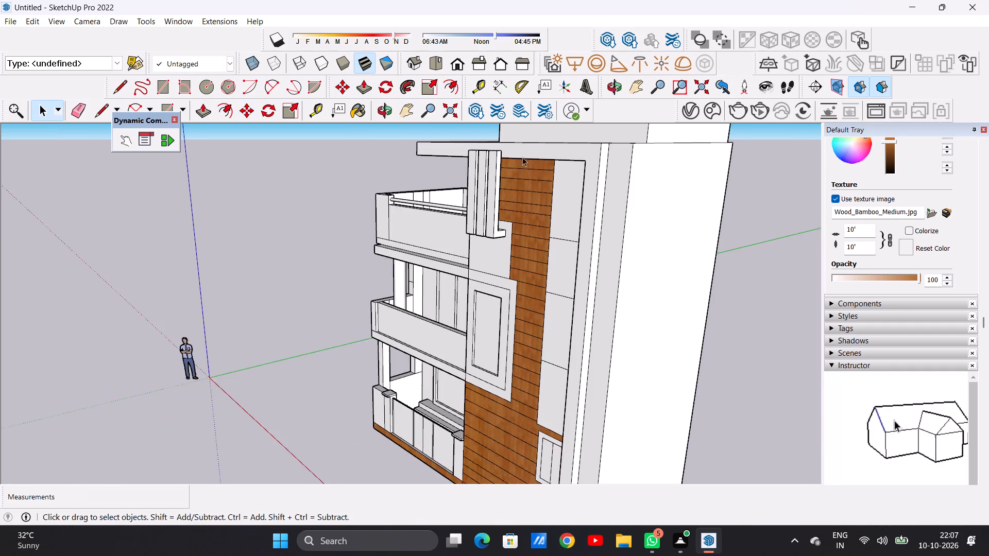
{"action": "scroll", "coordinate": [522, 157], "scroll_direction": "down", "scroll_amount": 3}
{"action": "middle_click_drag", "start_coordinate": [469, 279], "coordinate": [601, 257]}
{"action": "scroll", "coordinate": [498, 290], "scroll_direction": "down", "scroll_amount": 9}
{"action": "scroll", "coordinate": [469, 369], "scroll_direction": "up", "scroll_amount": 2}
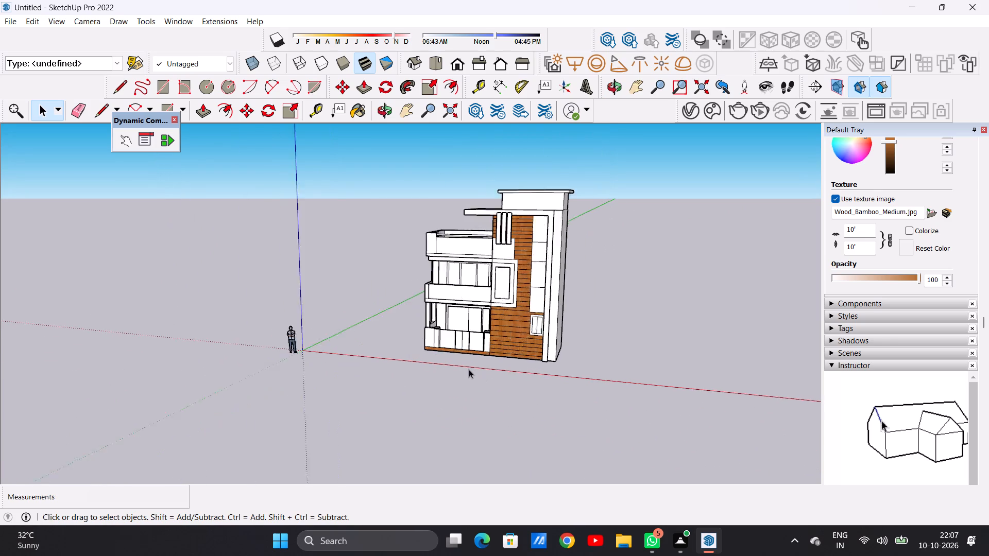
{"action": "scroll", "coordinate": [469, 369], "scroll_direction": "up", "scroll_amount": 4}
{"action": "scroll", "coordinate": [499, 335], "scroll_direction": "up", "scroll_amount": 7}
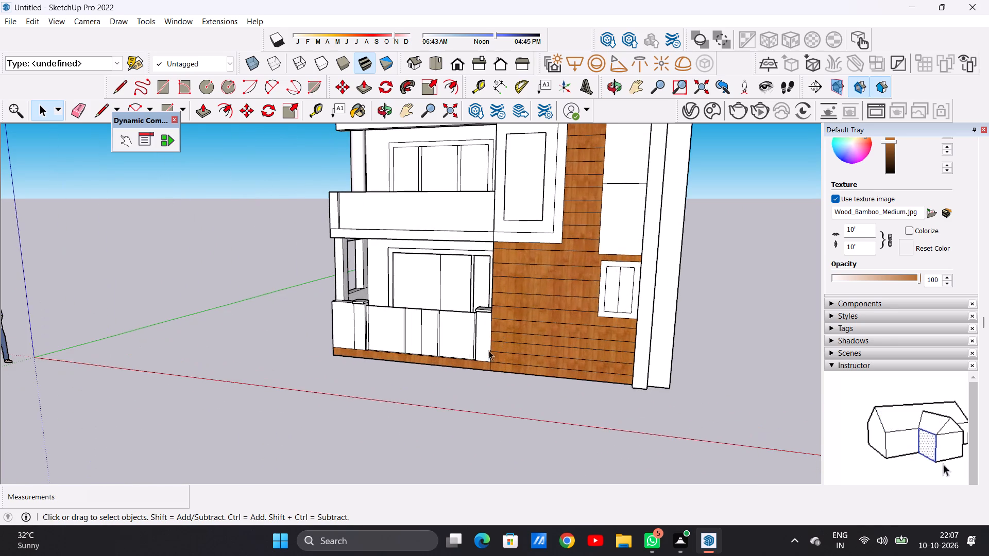
{"action": "middle_click_drag", "start_coordinate": [474, 360], "coordinate": [583, 360]}
{"action": "middle_click_drag", "start_coordinate": [577, 361], "coordinate": [487, 363]}
{"action": "scroll", "coordinate": [432, 376], "scroll_direction": "down", "scroll_amount": 7}
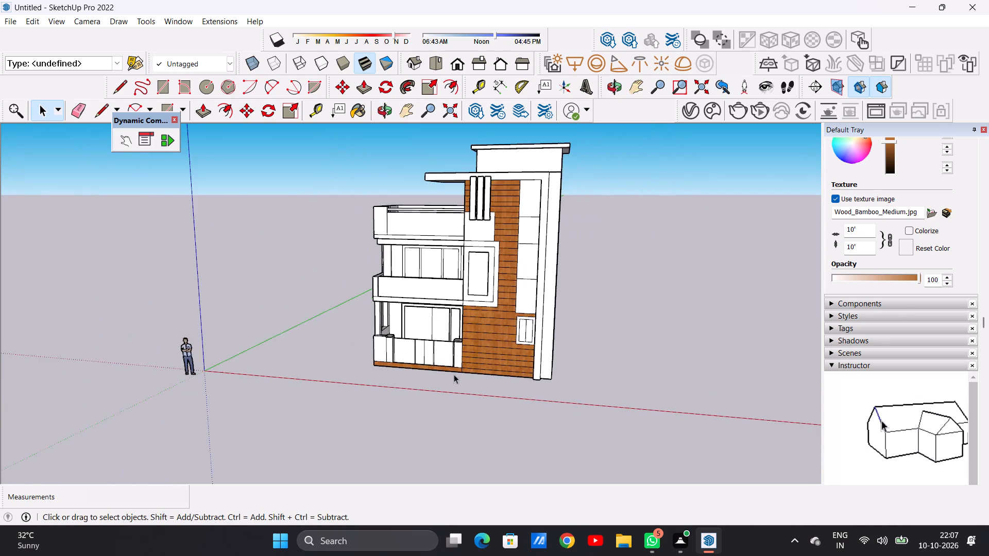
{"action": "scroll", "coordinate": [454, 374], "scroll_direction": "down", "scroll_amount": 8}
{"action": "scroll", "coordinate": [464, 320], "scroll_direction": "up", "scroll_amount": 4}
{"action": "scroll", "coordinate": [463, 316], "scroll_direction": "down", "scroll_amount": 1}
{"action": "scroll", "coordinate": [463, 316], "scroll_direction": "up", "scroll_amount": 9}
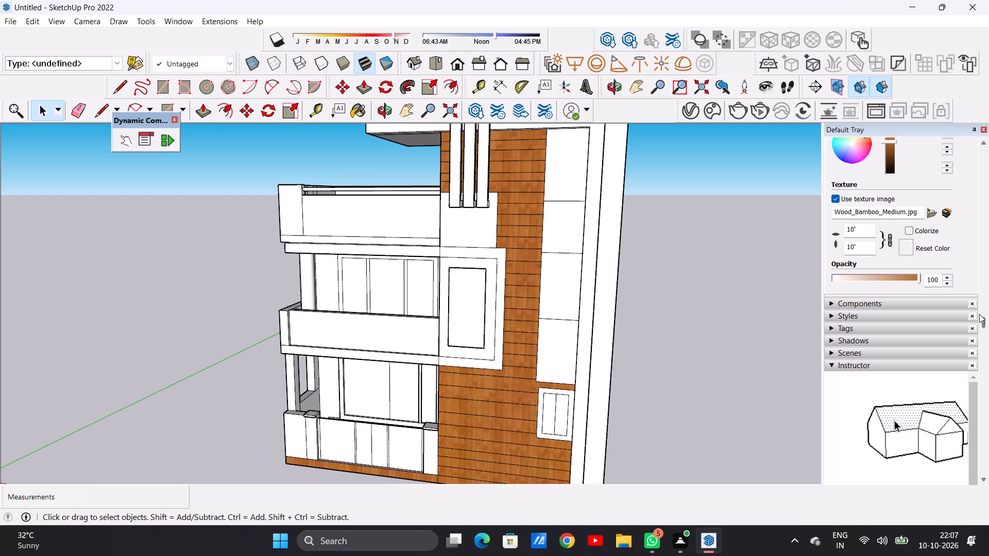
Paint the front faces of the three vertical fins with Formica Speckled Grey from the Synthetic Surfaces materials.
{"action": "scroll", "coordinate": [885, 330], "scroll_direction": "up", "scroll_amount": 4}
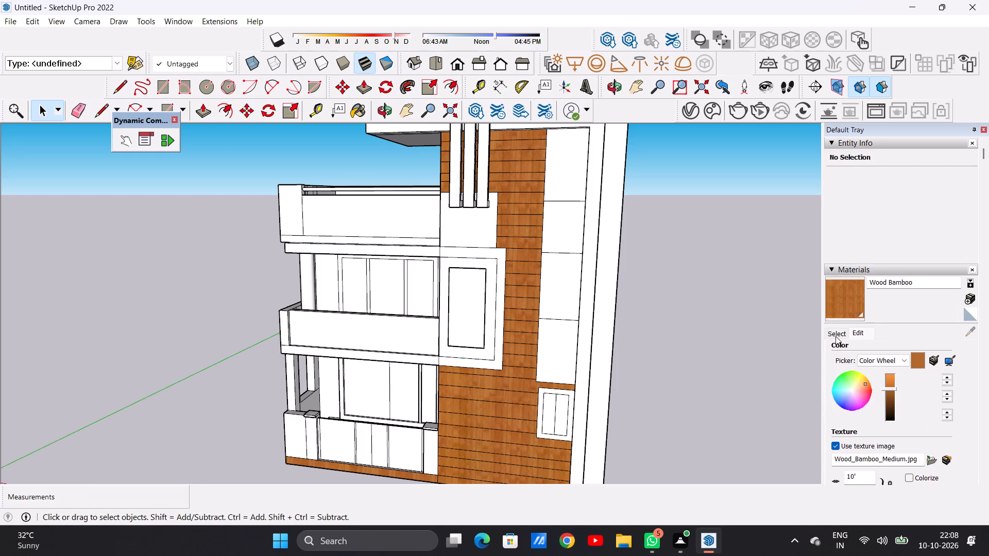
{"action": "left_click", "coordinate": [835, 336]}
{"action": "scroll", "coordinate": [451, 364], "scroll_direction": "down", "scroll_amount": 4}
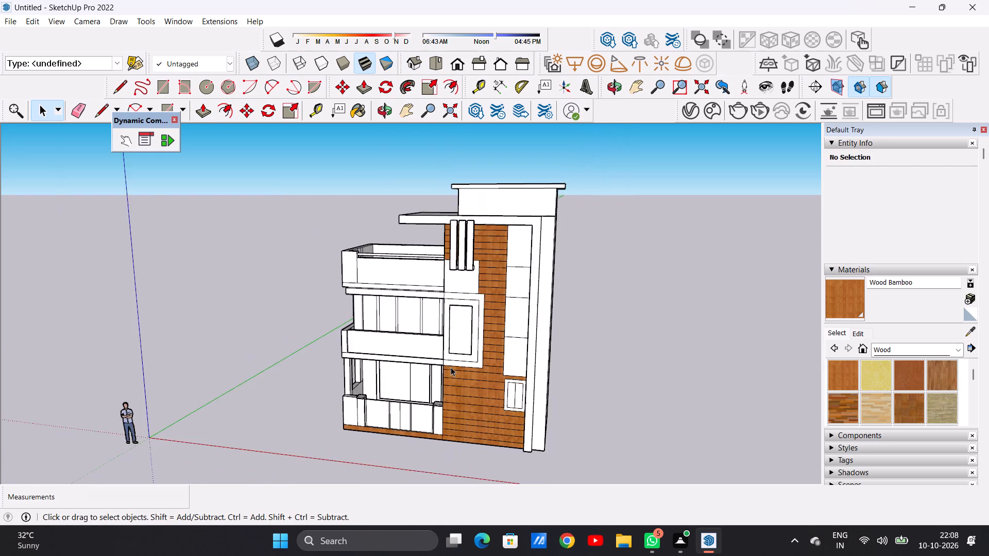
{"action": "scroll", "coordinate": [451, 367], "scroll_direction": "down", "scroll_amount": 17}
{"action": "scroll", "coordinate": [474, 346], "scroll_direction": "up", "scroll_amount": 1}
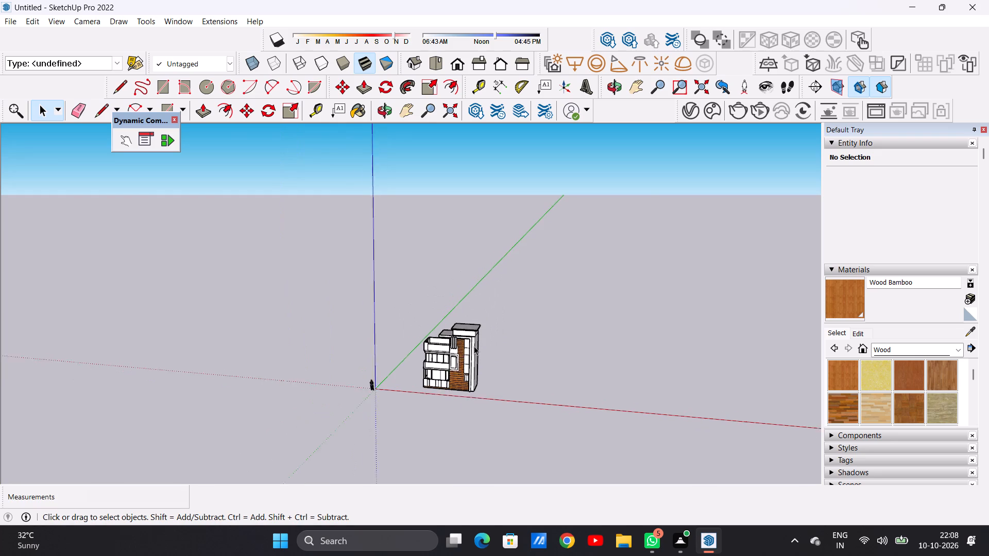
{"action": "scroll", "coordinate": [474, 346], "scroll_direction": "up", "scroll_amount": 5}
{"action": "scroll", "coordinate": [472, 336], "scroll_direction": "down", "scroll_amount": 1}
{"action": "scroll", "coordinate": [472, 336], "scroll_direction": "up", "scroll_amount": 14}
{"action": "middle_click_drag", "start_coordinate": [461, 350], "coordinate": [483, 345]}
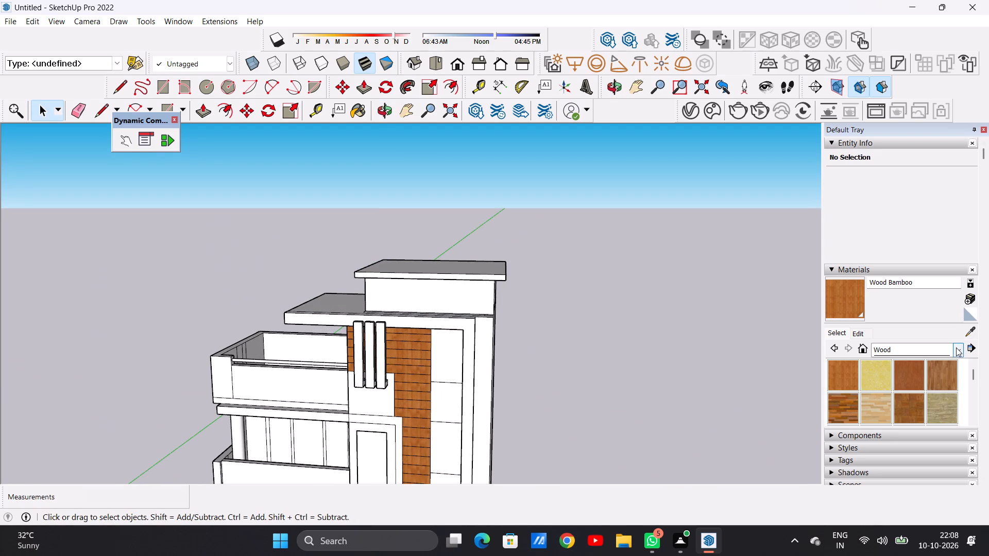
{"action": "left_click", "coordinate": [956, 347]}
{"action": "left_click", "coordinate": [909, 480]}
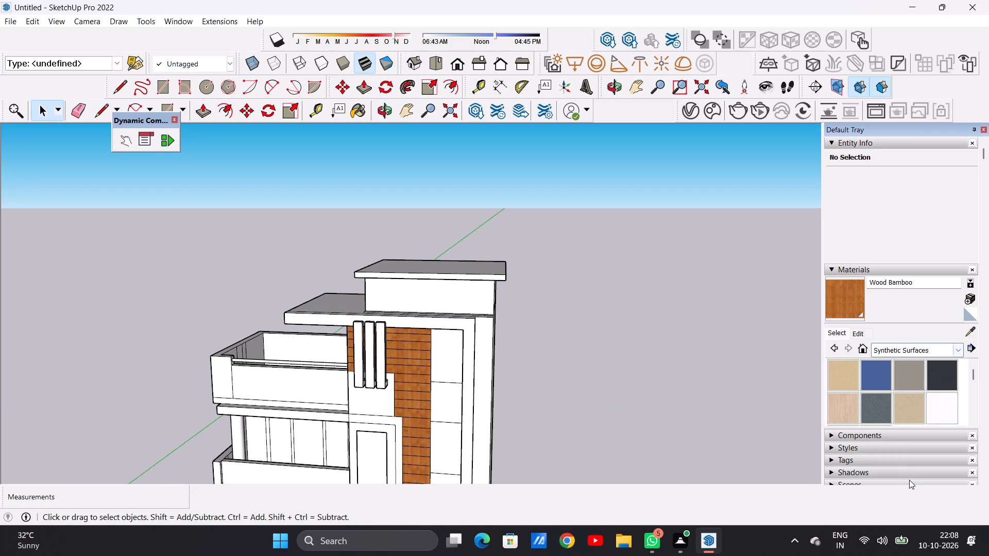
{"action": "left_click", "coordinate": [871, 407]}
{"action": "scroll", "coordinate": [350, 356], "scroll_direction": "up", "scroll_amount": 8}
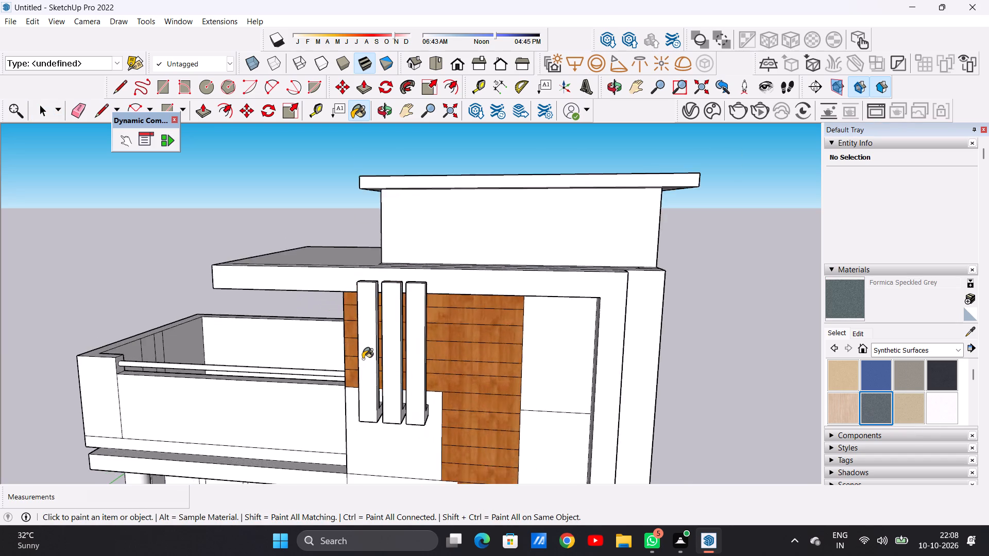
{"action": "scroll", "coordinate": [363, 359], "scroll_direction": "up", "scroll_amount": 4}
{"action": "left_click", "coordinate": [363, 359]}
{"action": "left_click", "coordinate": [410, 364]}
{"action": "left_click", "coordinate": [447, 367]}
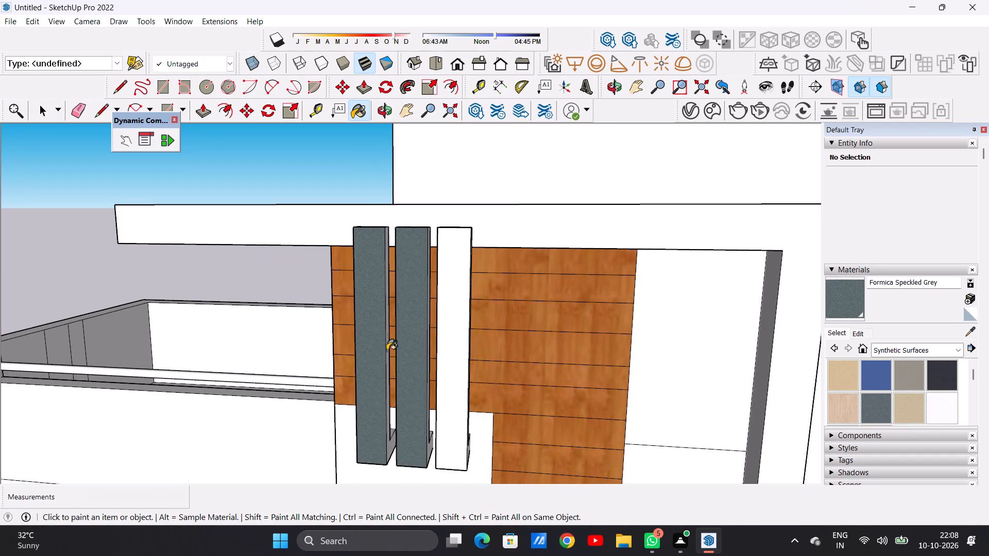
Paint the balcony-facing side faces of the three vertical fins with Formica Speckled Grey.
{"action": "scroll", "coordinate": [375, 341], "scroll_direction": "down", "scroll_amount": 4}
{"action": "middle_click_drag", "start_coordinate": [369, 342], "coordinate": [576, 353]}
{"action": "scroll", "coordinate": [556, 353], "scroll_direction": "down", "scroll_amount": 1}
{"action": "scroll", "coordinate": [509, 352], "scroll_direction": "up", "scroll_amount": 5}
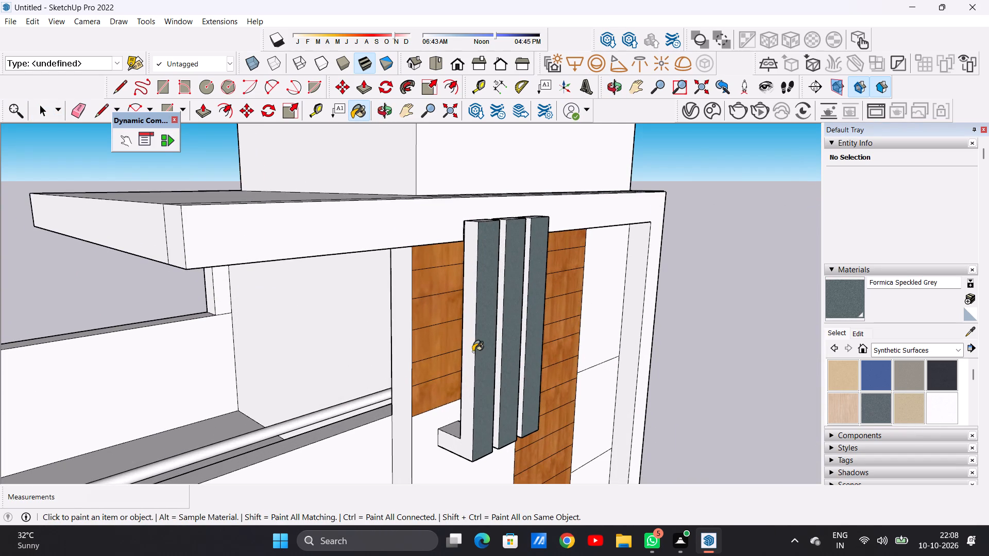
{"action": "left_click", "coordinate": [472, 350]}
{"action": "scroll", "coordinate": [498, 353], "scroll_direction": "up", "scroll_amount": 5}
{"action": "left_click", "coordinate": [500, 346]}
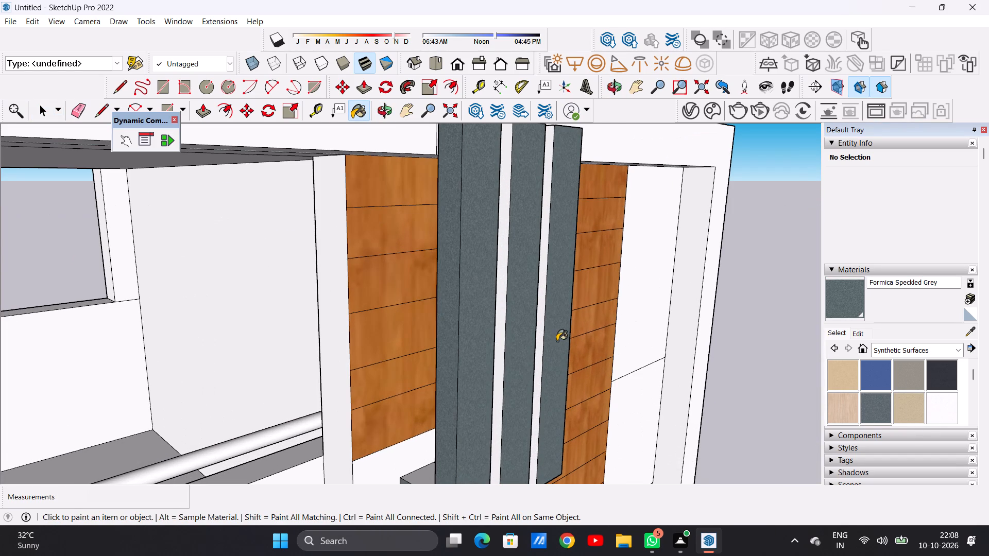
{"action": "left_click", "coordinate": [541, 348]}
Paint the opposite side faces of the three vertical fins, away from the balcony, with Formica Speckled Grey.
{"action": "scroll", "coordinate": [449, 355], "scroll_direction": "down", "scroll_amount": 4}
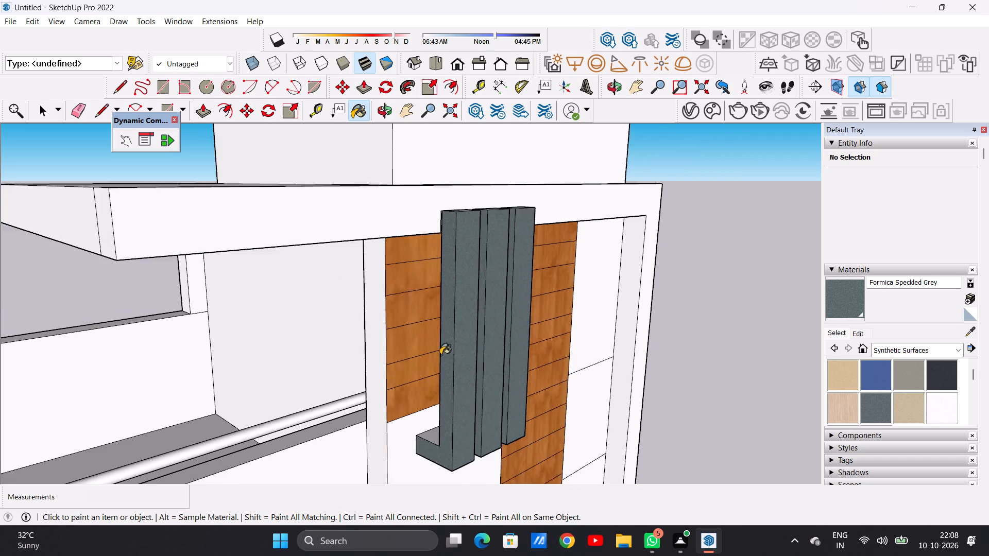
{"action": "scroll", "coordinate": [440, 355], "scroll_direction": "down", "scroll_amount": 7}
{"action": "middle_click_drag", "start_coordinate": [535, 339], "coordinate": [176, 331]}
{"action": "scroll", "coordinate": [293, 314], "scroll_direction": "up", "scroll_amount": 6}
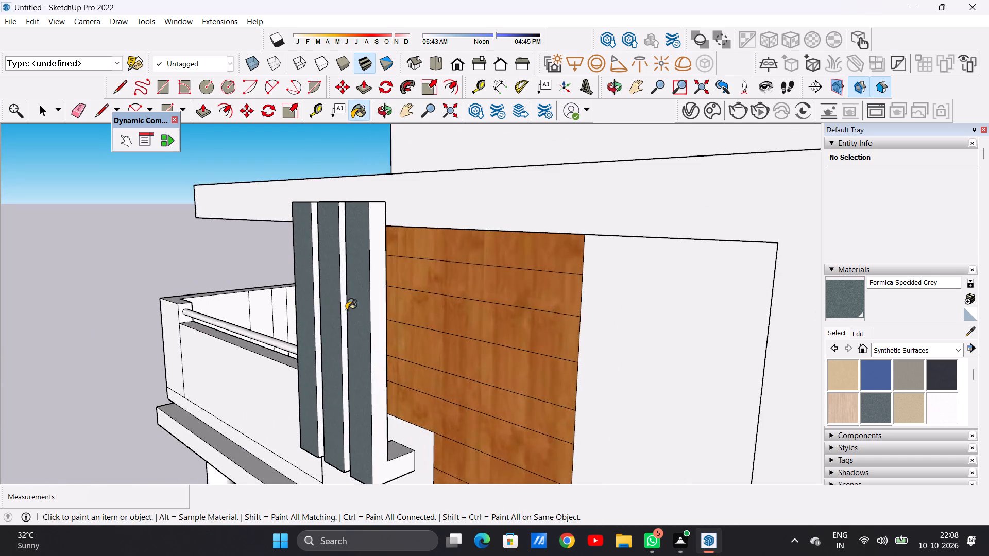
{"action": "scroll", "coordinate": [346, 310], "scroll_direction": "up", "scroll_amount": 3}
{"action": "left_click", "coordinate": [301, 316]}
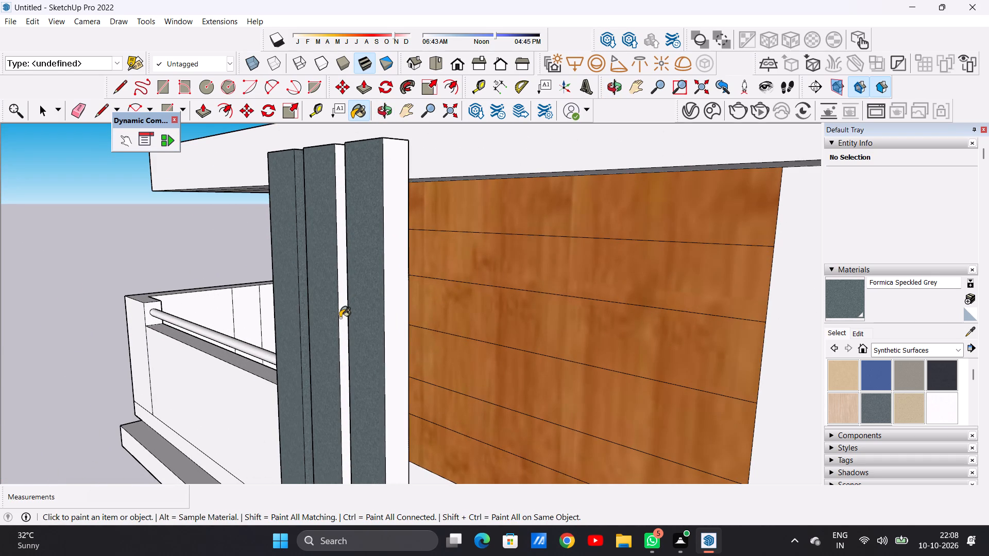
{"action": "left_click", "coordinate": [340, 318]}
{"action": "left_click", "coordinate": [386, 331]}
Paint the top faces of the three bracket feet connecting the fins to the wall with Formica Speckled Grey.
{"action": "scroll", "coordinate": [393, 312], "scroll_direction": "down", "scroll_amount": 3}
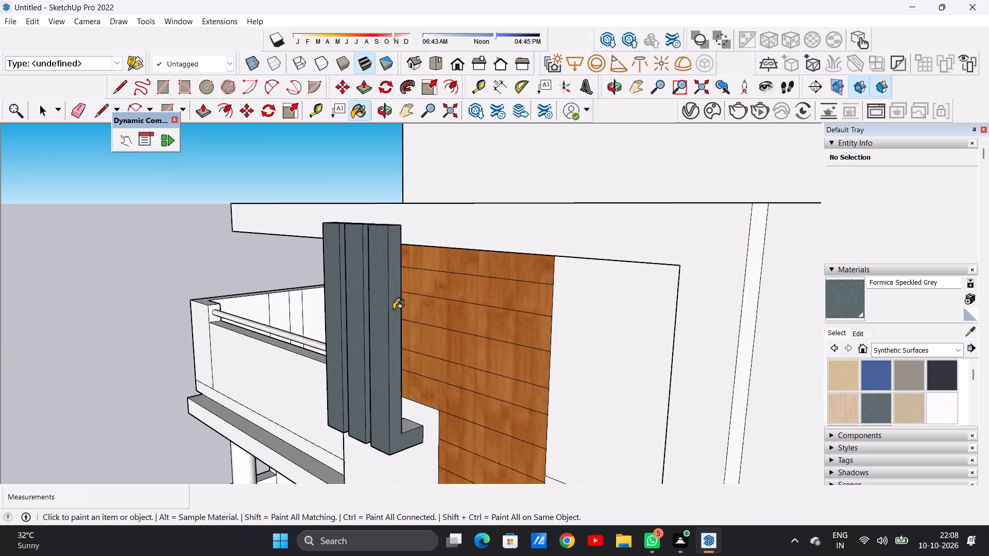
{"action": "scroll", "coordinate": [394, 309], "scroll_direction": "down", "scroll_amount": 10}
{"action": "middle_click_drag", "start_coordinate": [395, 356], "coordinate": [735, 387]}
{"action": "scroll", "coordinate": [513, 372], "scroll_direction": "up", "scroll_amount": 2}
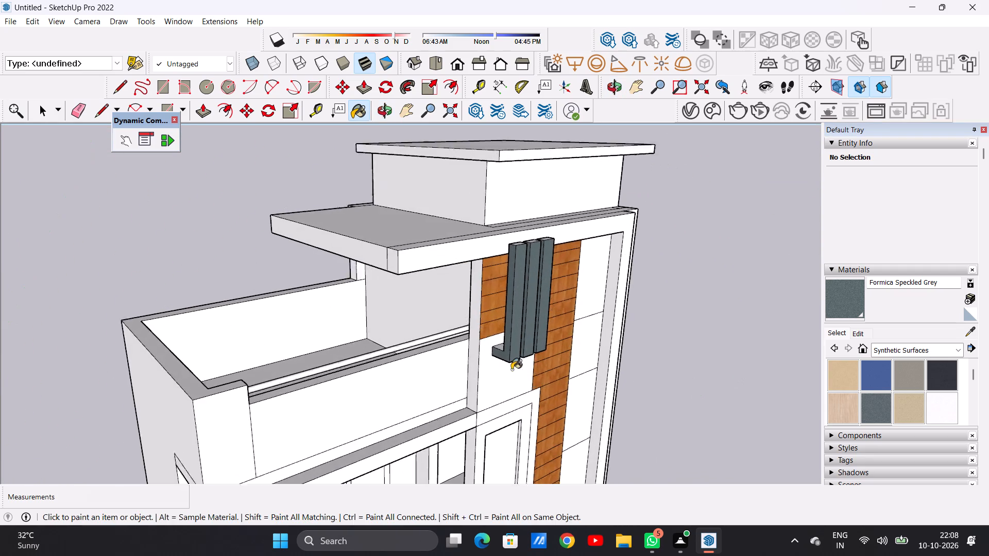
{"action": "scroll", "coordinate": [511, 370], "scroll_direction": "up", "scroll_amount": 11}
{"action": "middle_click_drag", "start_coordinate": [484, 331], "coordinate": [591, 422]}
{"action": "scroll", "coordinate": [568, 373], "scroll_direction": "up", "scroll_amount": 3}
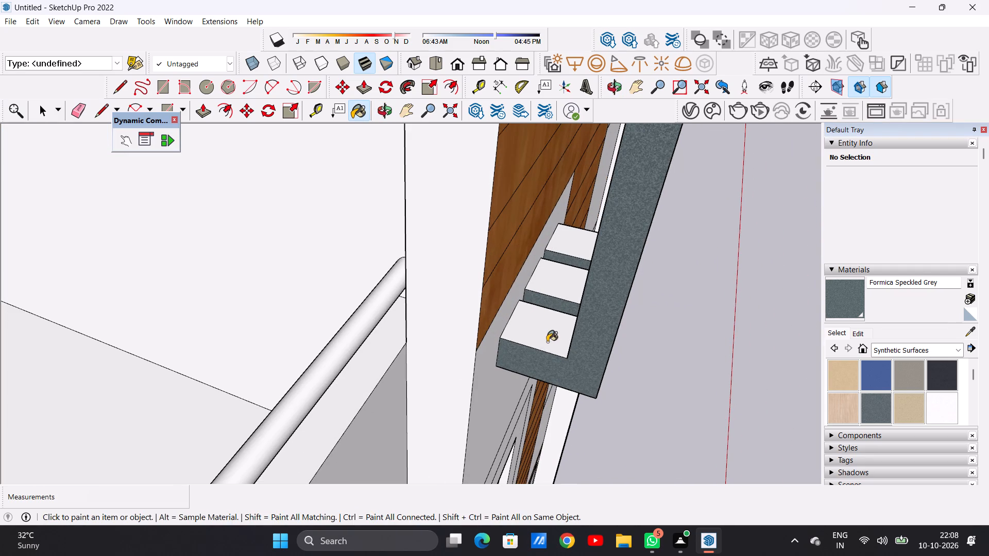
{"action": "left_click", "coordinate": [547, 342]}
{"action": "left_click", "coordinate": [546, 269]}
{"action": "left_click", "coordinate": [577, 245]}
Paint the top end faces of the three vertical fins with Formica Speckled Grey.
{"action": "scroll", "coordinate": [531, 374], "scroll_direction": "down", "scroll_amount": 5}
{"action": "middle_click_drag", "start_coordinate": [657, 339], "coordinate": [598, 339]}
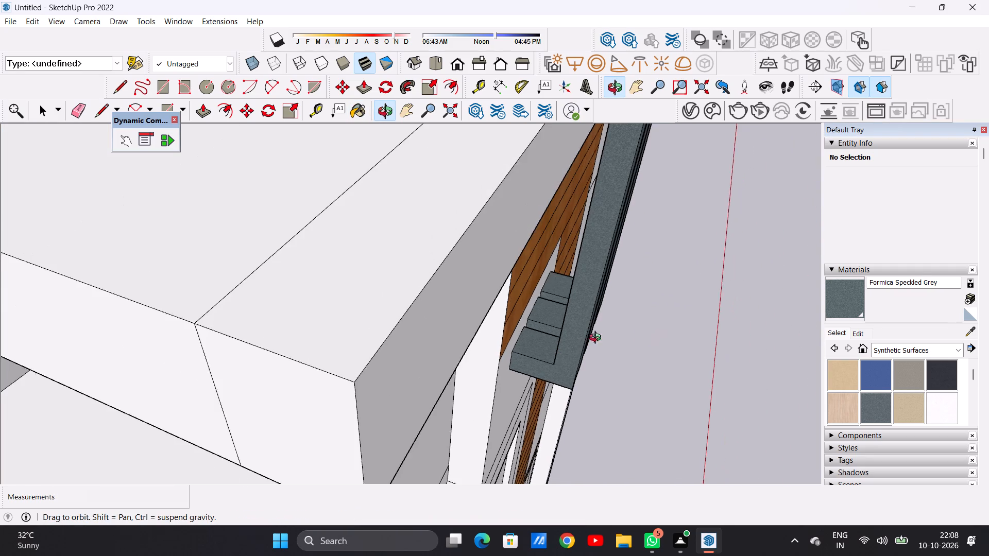
{"action": "middle_click_drag", "start_coordinate": [598, 339], "coordinate": [216, 313]}
{"action": "scroll", "coordinate": [369, 281], "scroll_direction": "down", "scroll_amount": 20}
{"action": "scroll", "coordinate": [369, 281], "scroll_direction": "down", "scroll_amount": 2}
{"action": "scroll", "coordinate": [381, 274], "scroll_direction": "up", "scroll_amount": 1}
{"action": "scroll", "coordinate": [383, 274], "scroll_direction": "down", "scroll_amount": 7}
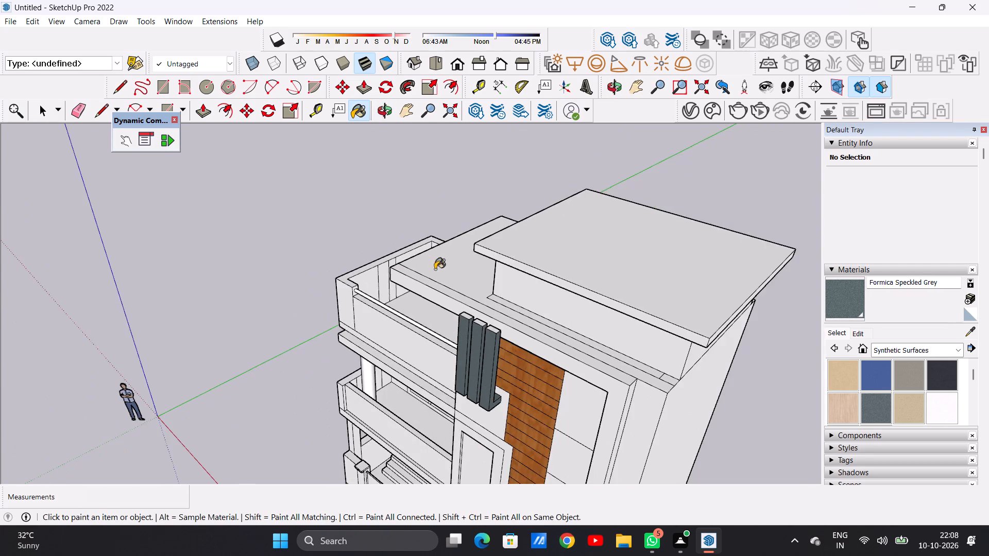
{"action": "scroll", "coordinate": [456, 317], "scroll_direction": "up", "scroll_amount": 14}
{"action": "left_click", "coordinate": [472, 298]}
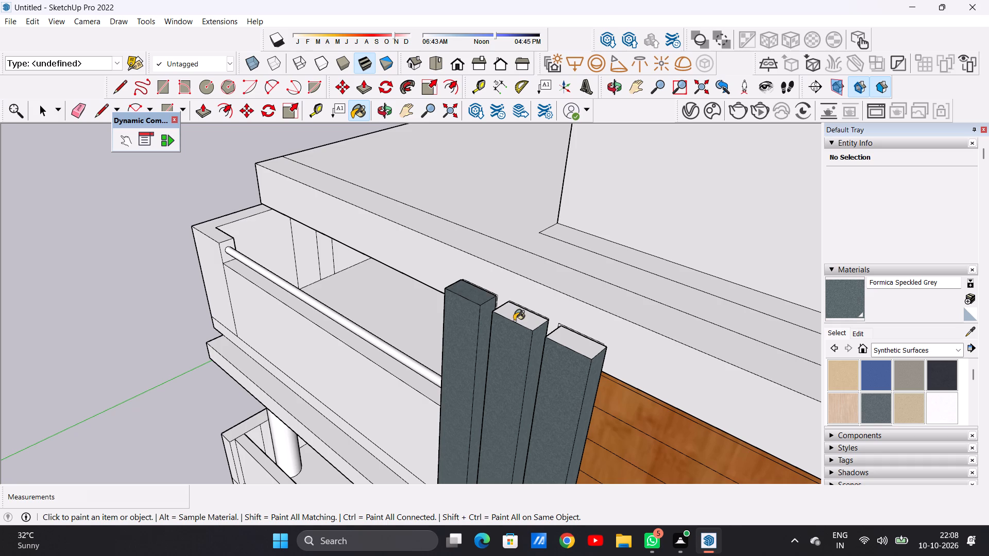
{"action": "left_click", "coordinate": [514, 321]}
{"action": "left_click", "coordinate": [579, 347]}
{"action": "left_click", "coordinate": [519, 323]}
Paint the tall outer pier beside the white frame and the rooftop room's front wall with Formica Graystone.
{"action": "scroll", "coordinate": [487, 297], "scroll_direction": "down", "scroll_amount": 13}
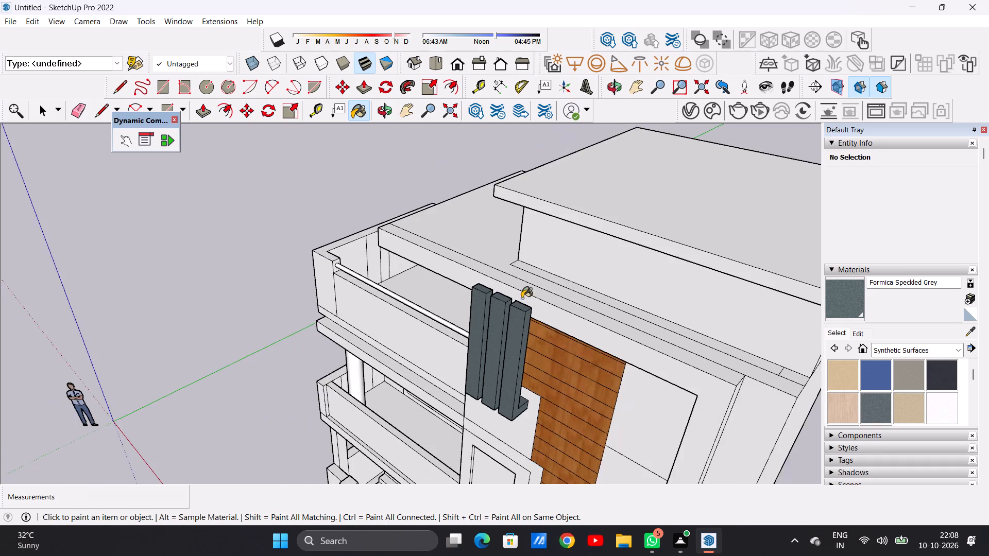
{"action": "middle_click_drag", "start_coordinate": [549, 383], "coordinate": [471, 344]}
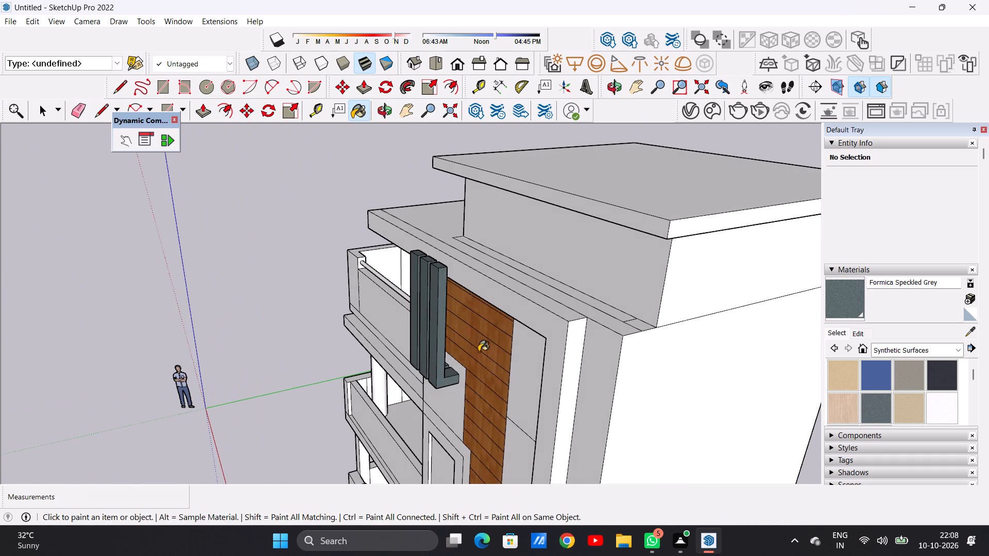
{"action": "middle_click_drag", "start_coordinate": [489, 353], "coordinate": [654, 339]}
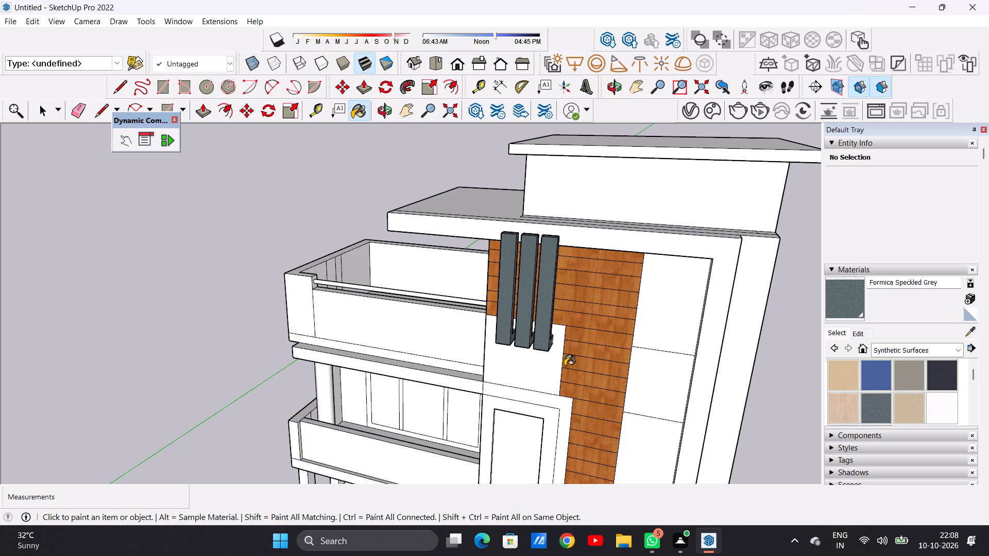
{"action": "left_click", "coordinate": [916, 375]}
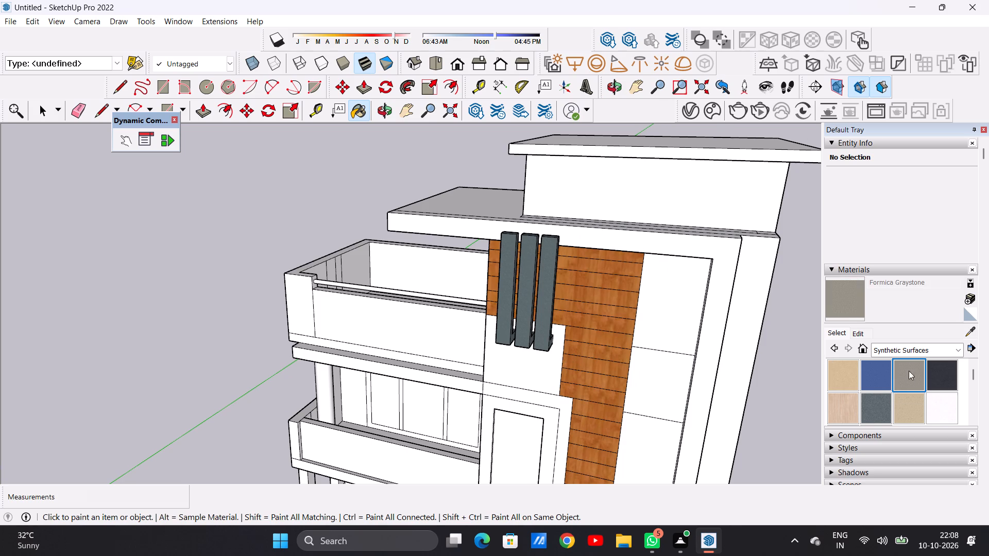
{"action": "scroll", "coordinate": [674, 334], "scroll_direction": "up", "scroll_amount": 6}
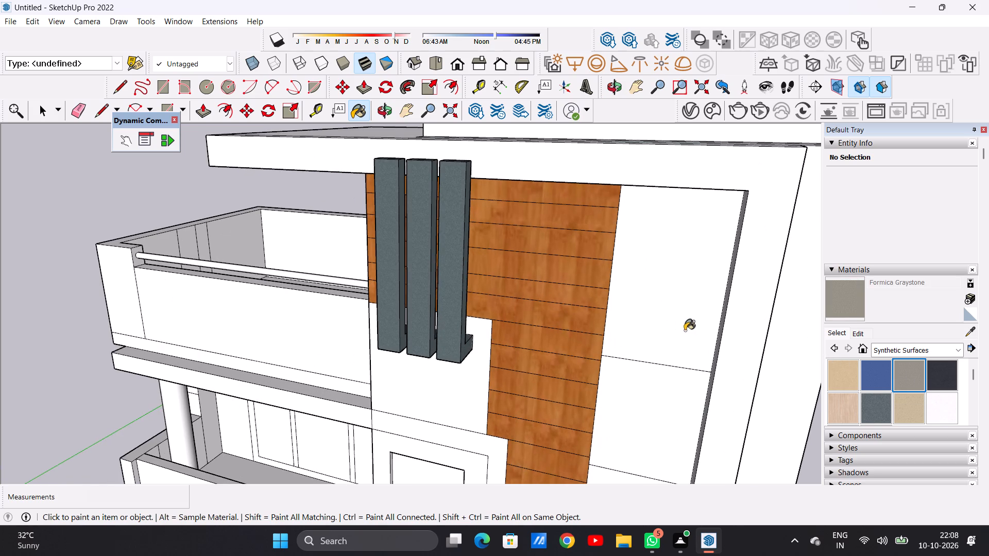
{"action": "left_click", "coordinate": [797, 337]}
{"action": "scroll", "coordinate": [639, 343], "scroll_direction": "down", "scroll_amount": 10}
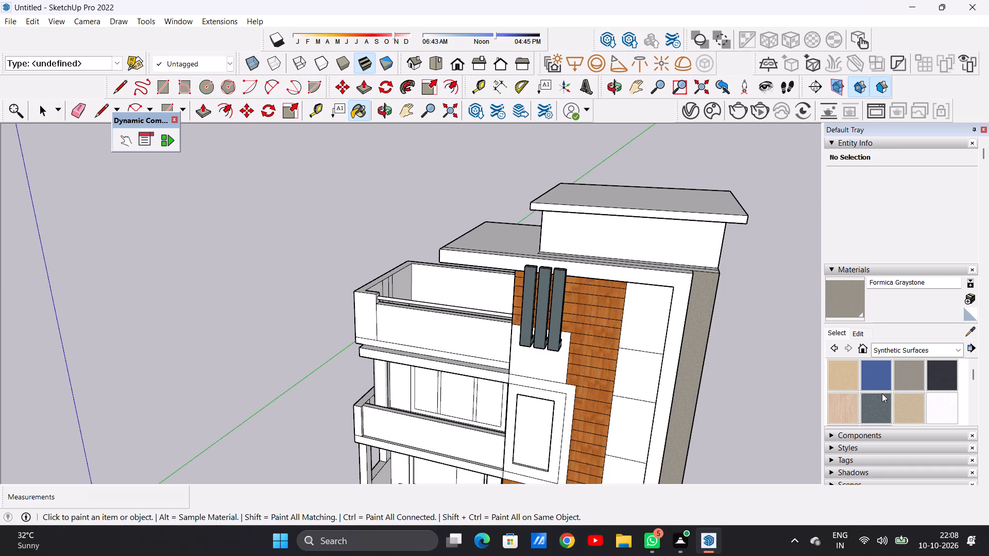
{"action": "scroll", "coordinate": [673, 254], "scroll_direction": "up", "scroll_amount": 6}
{"action": "left_click", "coordinate": [672, 254]}
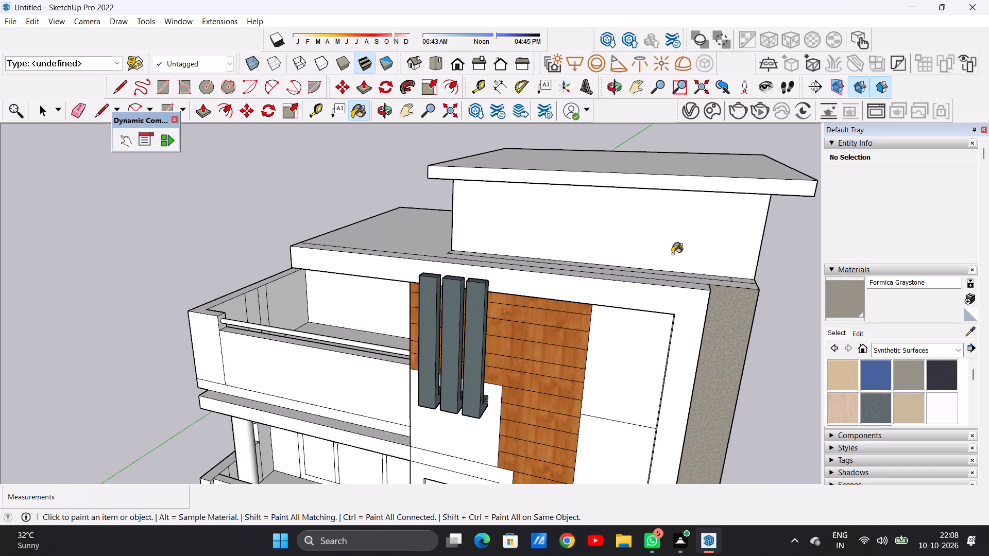
Paint the roof slab's top surface and the narrow ledge strips below the rooftop room's front wall with Formica Graystone.
{"action": "scroll", "coordinate": [732, 277], "scroll_direction": "up", "scroll_amount": 7}
{"action": "scroll", "coordinate": [725, 277], "scroll_direction": "down", "scroll_amount": 1}
{"action": "scroll", "coordinate": [725, 277], "scroll_direction": "up", "scroll_amount": 1}
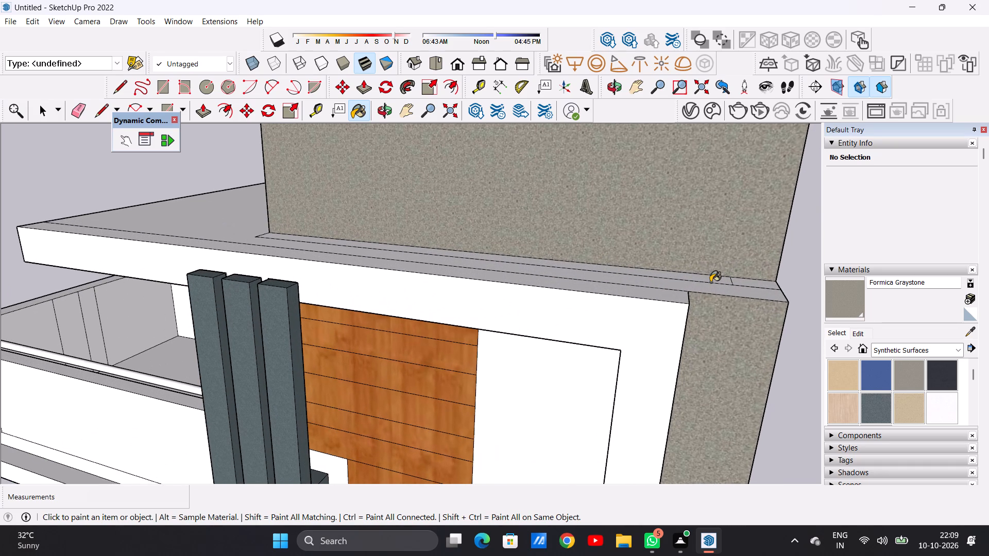
{"action": "left_click", "coordinate": [710, 282]}
{"action": "left_click", "coordinate": [713, 288]}
{"action": "left_click", "coordinate": [713, 278]}
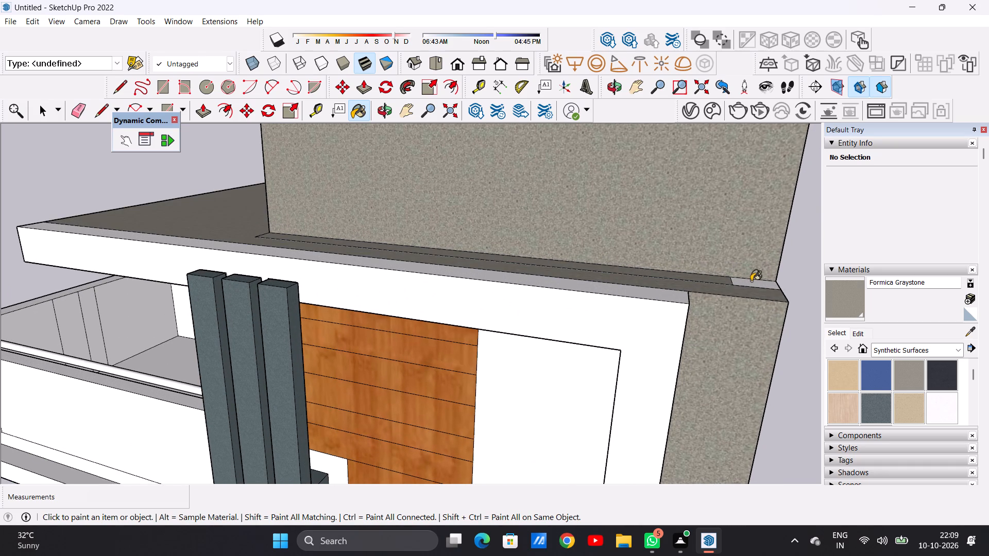
{"action": "left_click", "coordinate": [753, 282]}
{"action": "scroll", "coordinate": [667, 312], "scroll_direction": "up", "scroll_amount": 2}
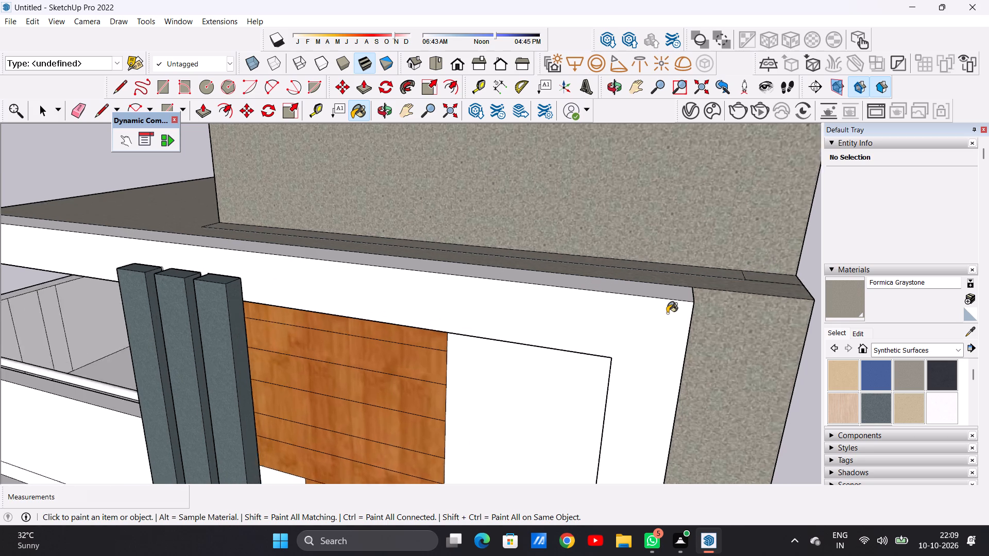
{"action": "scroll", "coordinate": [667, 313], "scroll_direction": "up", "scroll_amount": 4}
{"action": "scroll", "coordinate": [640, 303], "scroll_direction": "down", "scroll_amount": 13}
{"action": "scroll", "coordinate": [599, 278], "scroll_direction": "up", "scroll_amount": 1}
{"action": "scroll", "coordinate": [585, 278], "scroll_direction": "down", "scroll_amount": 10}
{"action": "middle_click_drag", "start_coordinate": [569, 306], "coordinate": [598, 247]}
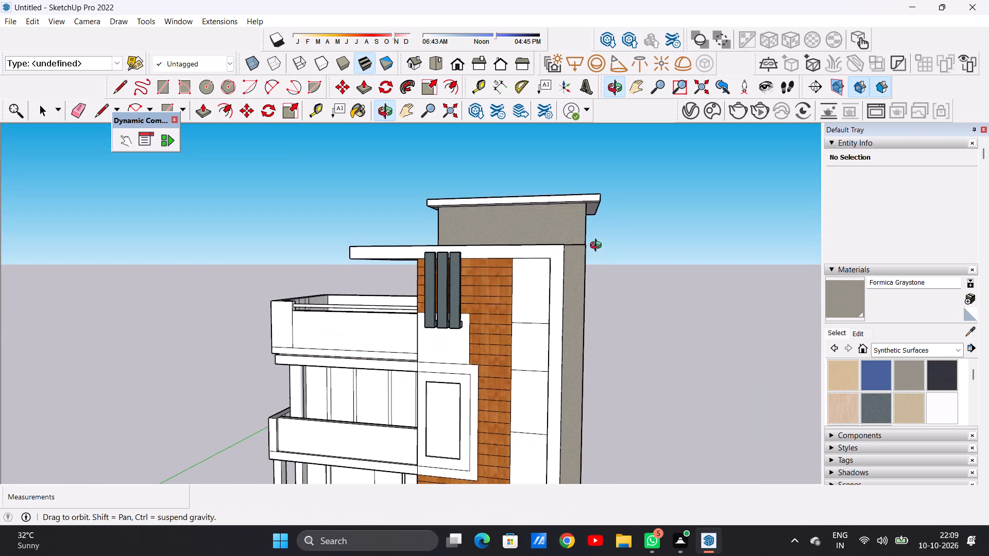
Paint the wall panel directly below the three vertical fins with Formica Graystone.
{"action": "middle_click_drag", "start_coordinate": [598, 247], "coordinate": [597, 268]}
{"action": "scroll", "coordinate": [531, 282], "scroll_direction": "down", "scroll_amount": 3}
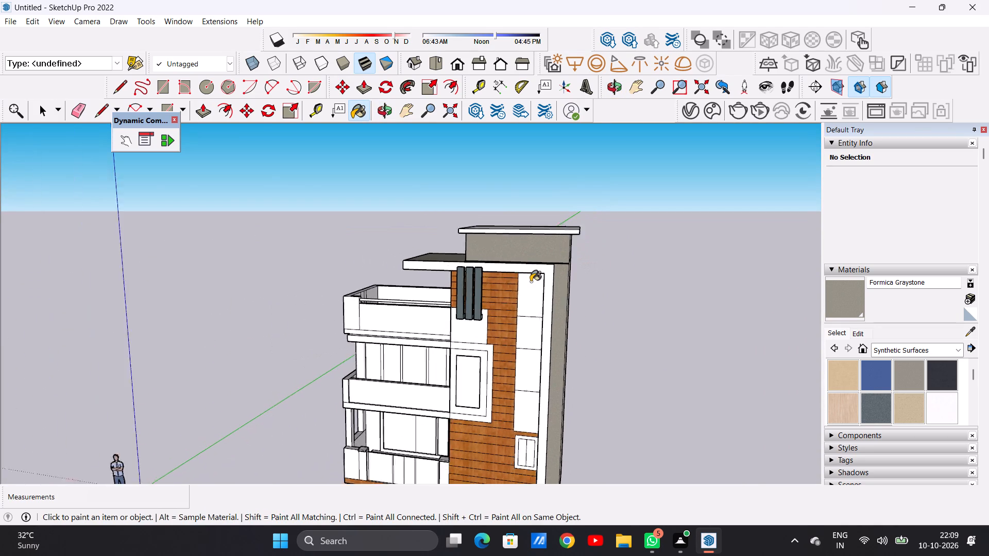
{"action": "scroll", "coordinate": [531, 282], "scroll_direction": "down", "scroll_amount": 10}
{"action": "scroll", "coordinate": [516, 293], "scroll_direction": "up", "scroll_amount": 12}
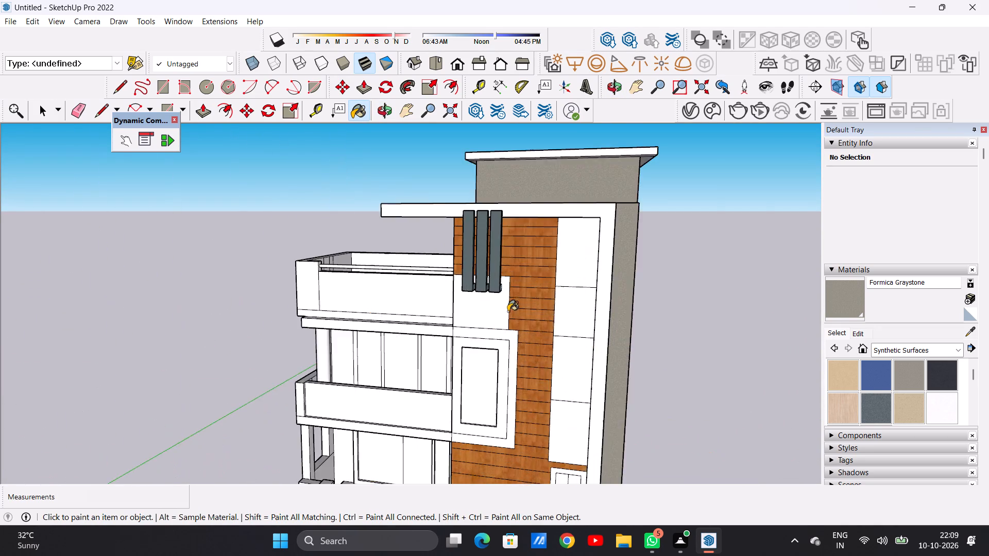
{"action": "scroll", "coordinate": [508, 311], "scroll_direction": "up", "scroll_amount": 6}
{"action": "left_click", "coordinate": [485, 312]}
Paint the four stacked panes of the tall window strip beside the wood wall with Translucent Glass Blue from Glass and Mirrors.
{"action": "scroll", "coordinate": [485, 312], "scroll_direction": "down", "scroll_amount": 10}
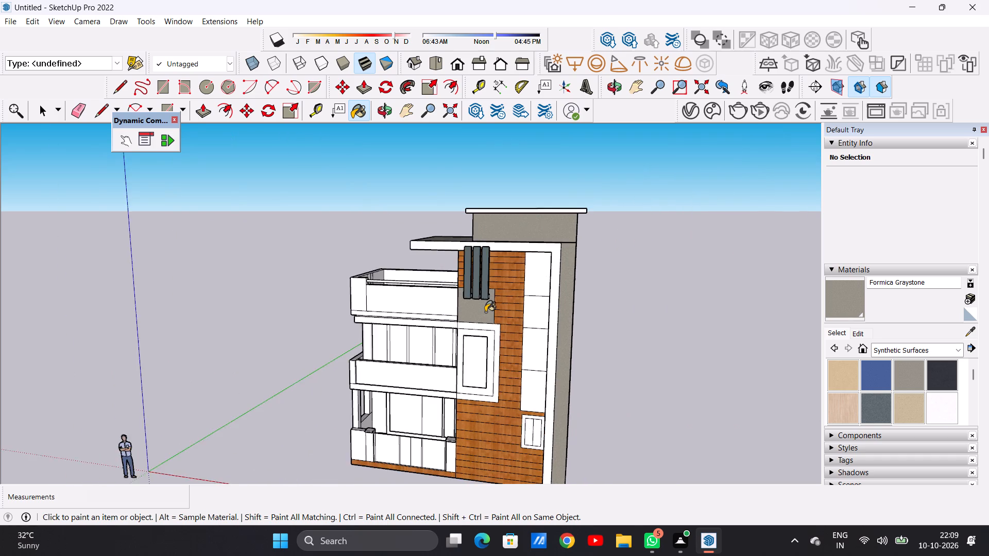
{"action": "scroll", "coordinate": [485, 312], "scroll_direction": "down", "scroll_amount": 13}
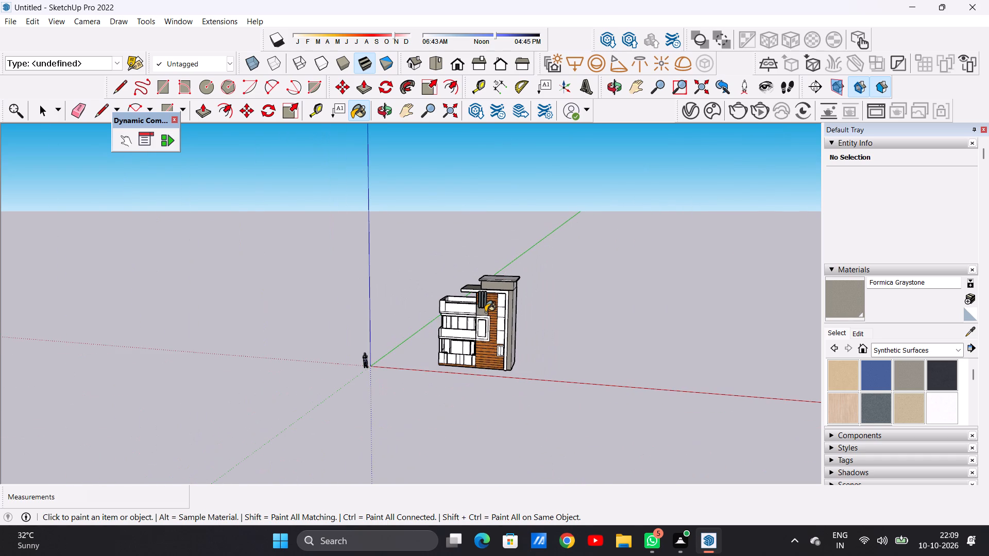
{"action": "scroll", "coordinate": [485, 312], "scroll_direction": "down", "scroll_amount": 6}
{"action": "scroll", "coordinate": [482, 323], "scroll_direction": "up", "scroll_amount": 20}
{"action": "scroll", "coordinate": [482, 323], "scroll_direction": "up", "scroll_amount": 2}
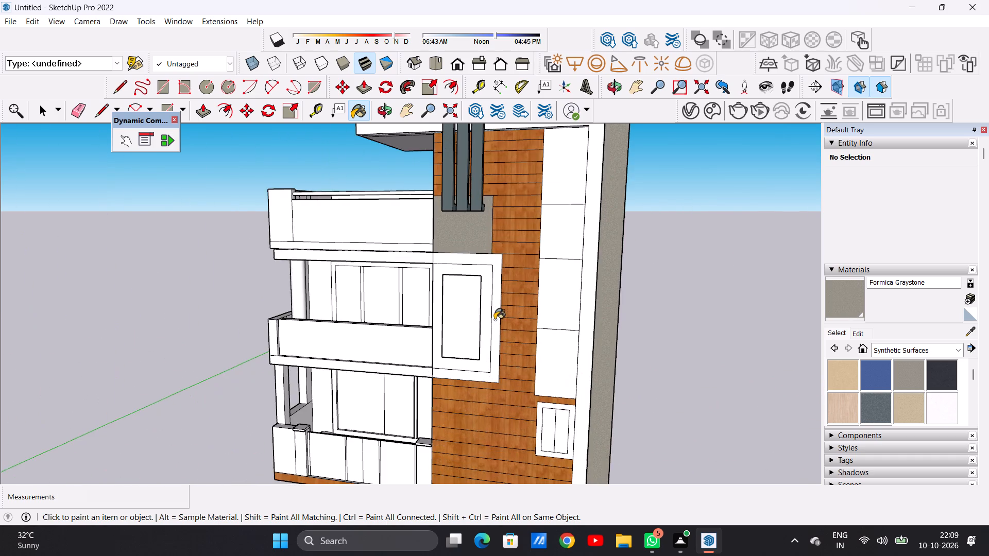
{"action": "middle_click_drag", "start_coordinate": [494, 320], "coordinate": [566, 320]}
{"action": "key", "text": "space"}
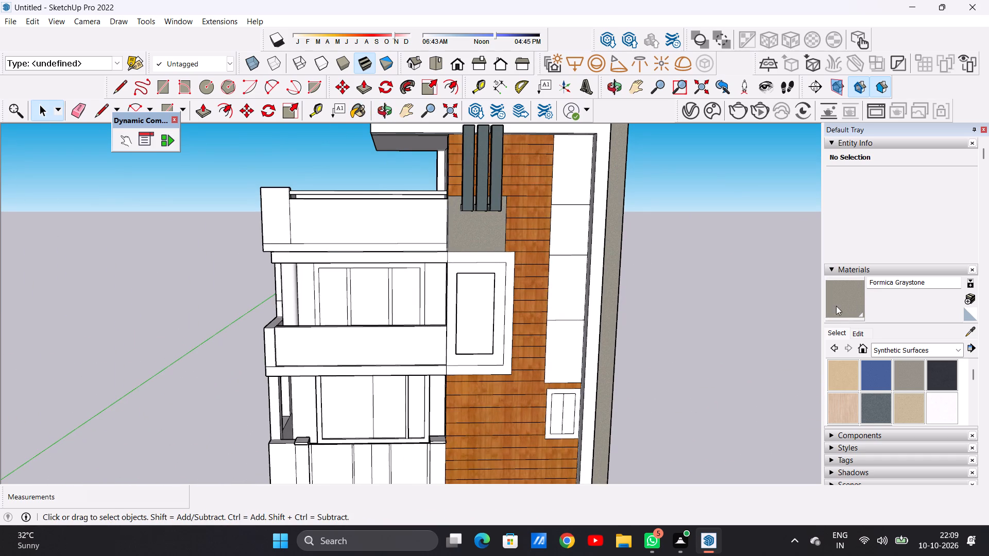
{"action": "left_click", "coordinate": [836, 329]}
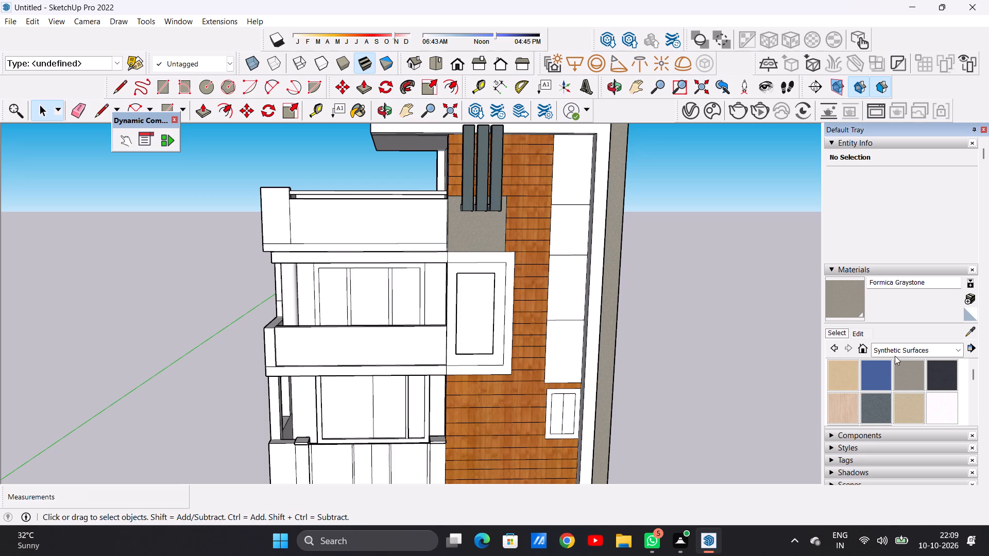
{"action": "left_click", "coordinate": [960, 350]}
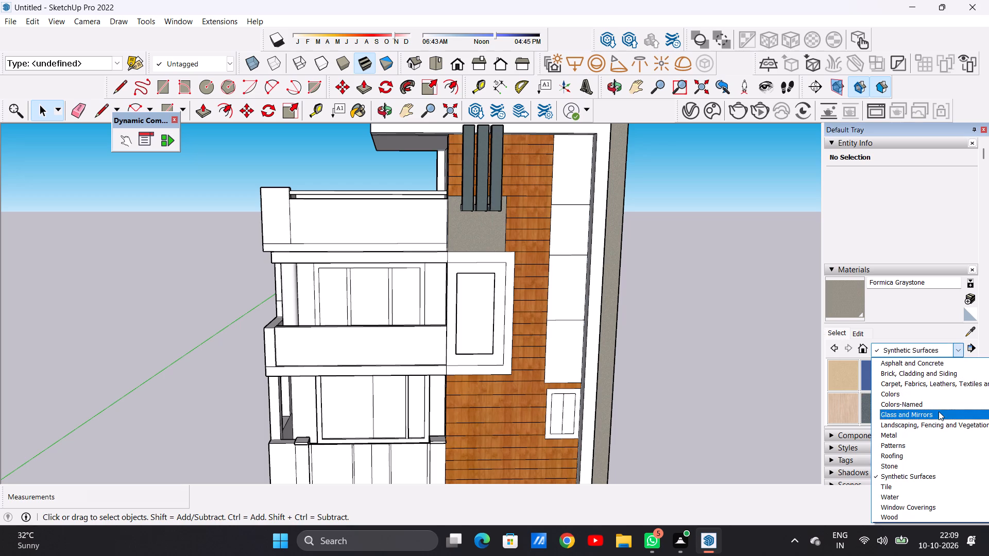
{"action": "left_click", "coordinate": [939, 411]}
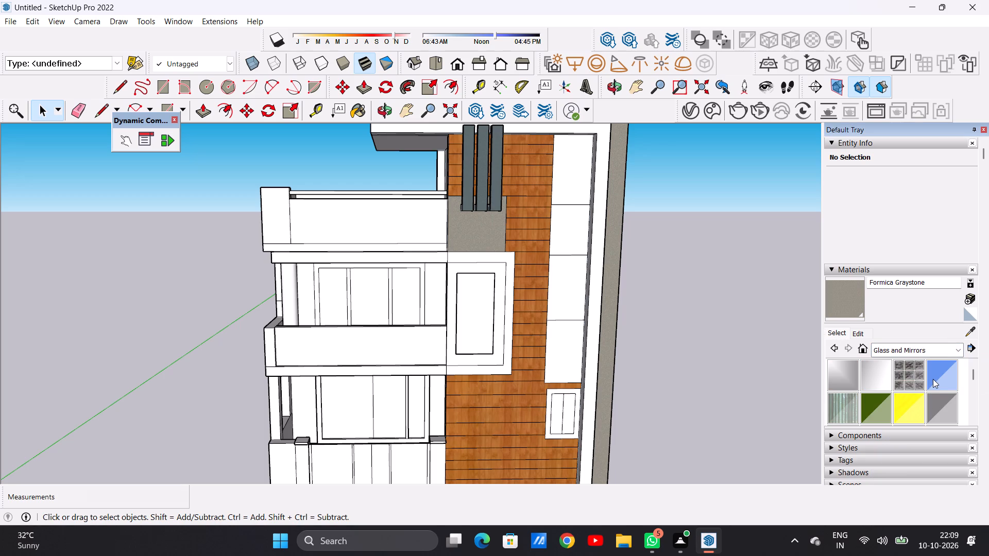
{"action": "left_click", "coordinate": [933, 379]}
{"action": "scroll", "coordinate": [553, 403], "scroll_direction": "down", "scroll_amount": 8}
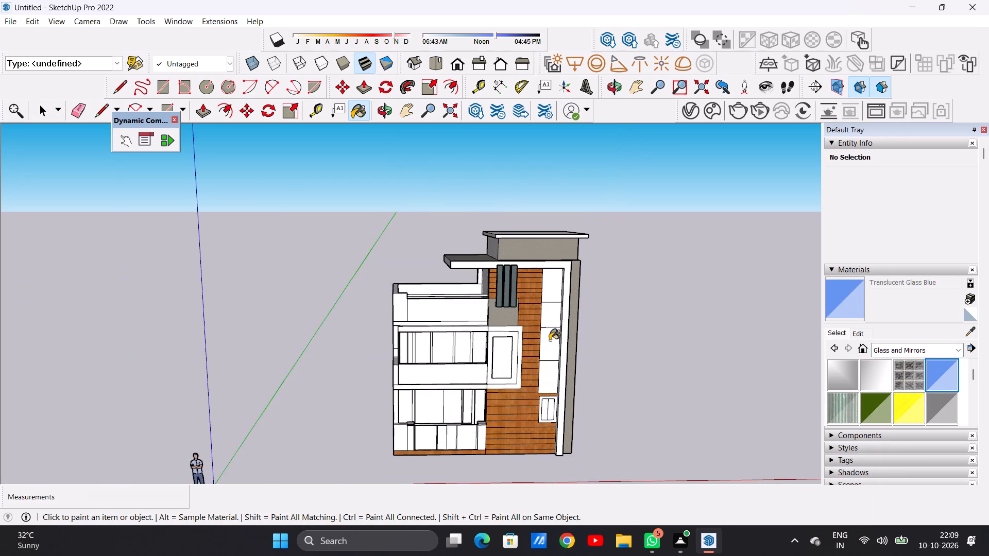
{"action": "scroll", "coordinate": [552, 327], "scroll_direction": "up", "scroll_amount": 10}
{"action": "left_click", "coordinate": [538, 288]}
{"action": "left_click", "coordinate": [540, 326]}
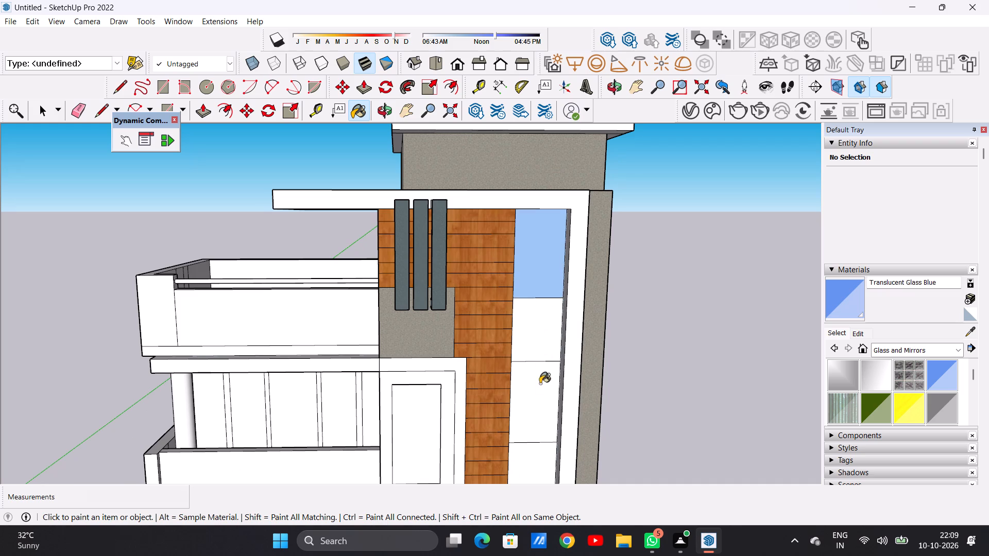
{"action": "left_click", "coordinate": [540, 390]}
{"action": "scroll", "coordinate": [510, 338], "scroll_direction": "down", "scroll_amount": 7}
{"action": "scroll", "coordinate": [531, 400], "scroll_direction": "up", "scroll_amount": 6}
{"action": "left_click", "coordinate": [522, 419]}
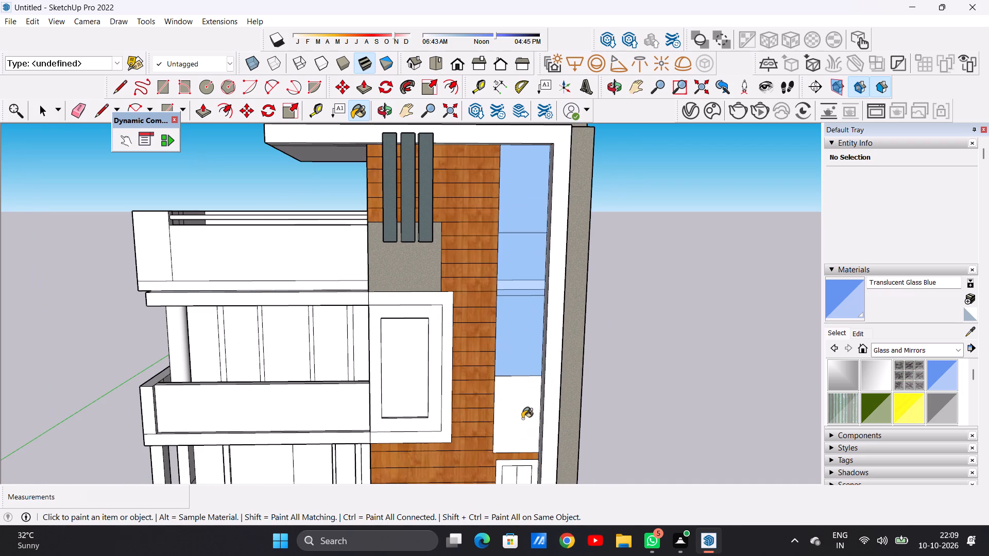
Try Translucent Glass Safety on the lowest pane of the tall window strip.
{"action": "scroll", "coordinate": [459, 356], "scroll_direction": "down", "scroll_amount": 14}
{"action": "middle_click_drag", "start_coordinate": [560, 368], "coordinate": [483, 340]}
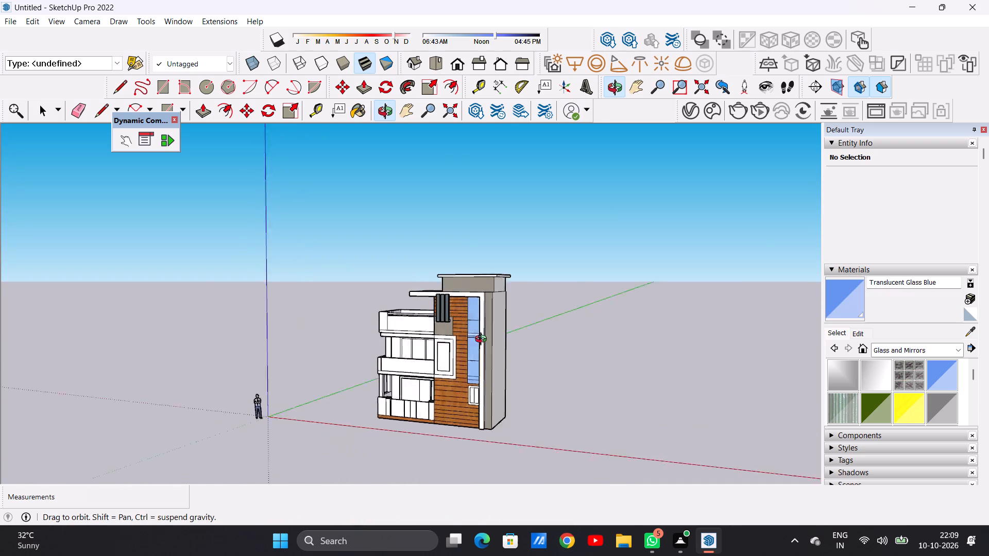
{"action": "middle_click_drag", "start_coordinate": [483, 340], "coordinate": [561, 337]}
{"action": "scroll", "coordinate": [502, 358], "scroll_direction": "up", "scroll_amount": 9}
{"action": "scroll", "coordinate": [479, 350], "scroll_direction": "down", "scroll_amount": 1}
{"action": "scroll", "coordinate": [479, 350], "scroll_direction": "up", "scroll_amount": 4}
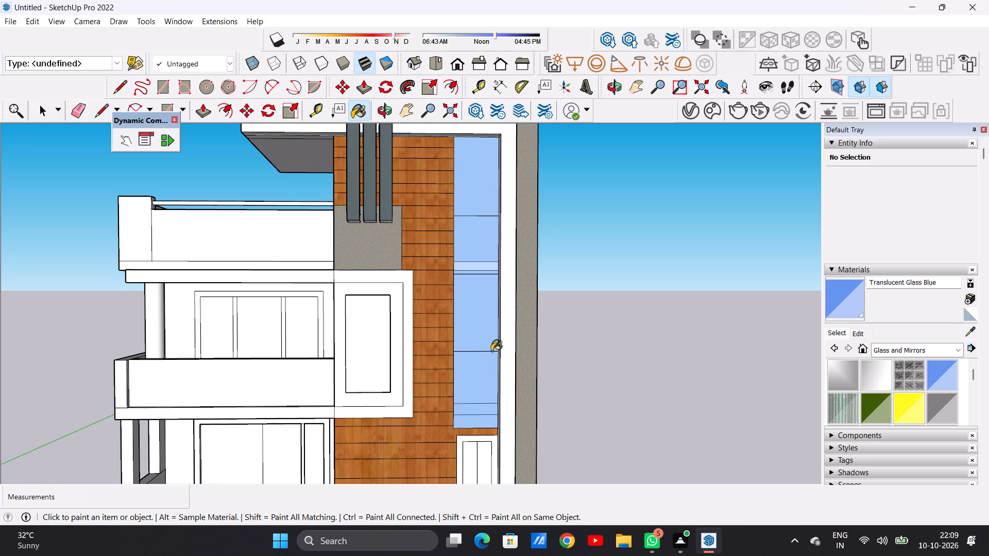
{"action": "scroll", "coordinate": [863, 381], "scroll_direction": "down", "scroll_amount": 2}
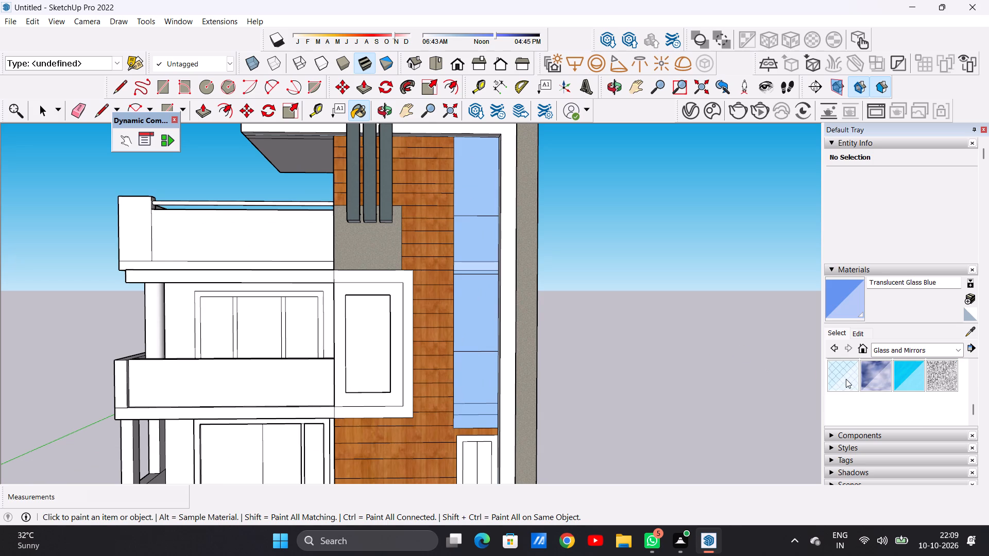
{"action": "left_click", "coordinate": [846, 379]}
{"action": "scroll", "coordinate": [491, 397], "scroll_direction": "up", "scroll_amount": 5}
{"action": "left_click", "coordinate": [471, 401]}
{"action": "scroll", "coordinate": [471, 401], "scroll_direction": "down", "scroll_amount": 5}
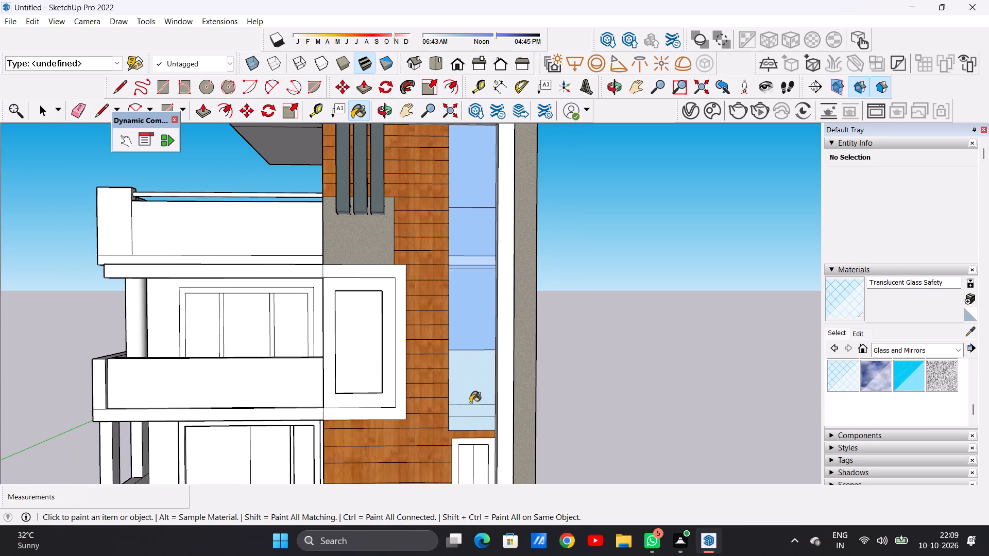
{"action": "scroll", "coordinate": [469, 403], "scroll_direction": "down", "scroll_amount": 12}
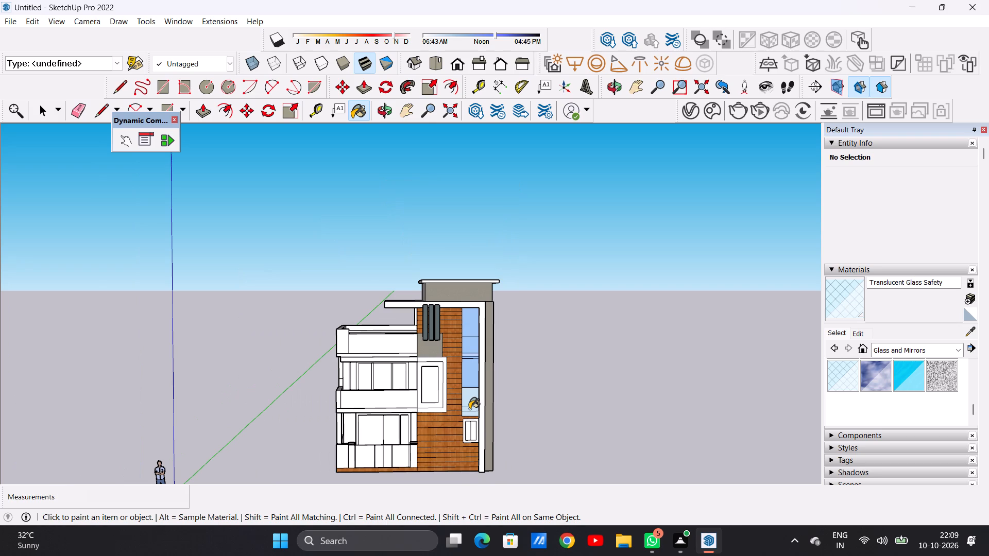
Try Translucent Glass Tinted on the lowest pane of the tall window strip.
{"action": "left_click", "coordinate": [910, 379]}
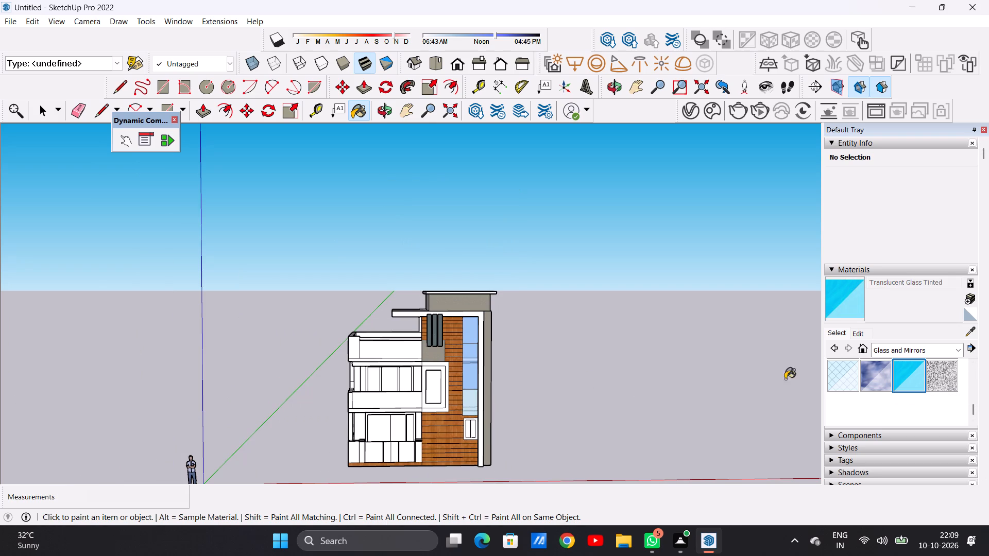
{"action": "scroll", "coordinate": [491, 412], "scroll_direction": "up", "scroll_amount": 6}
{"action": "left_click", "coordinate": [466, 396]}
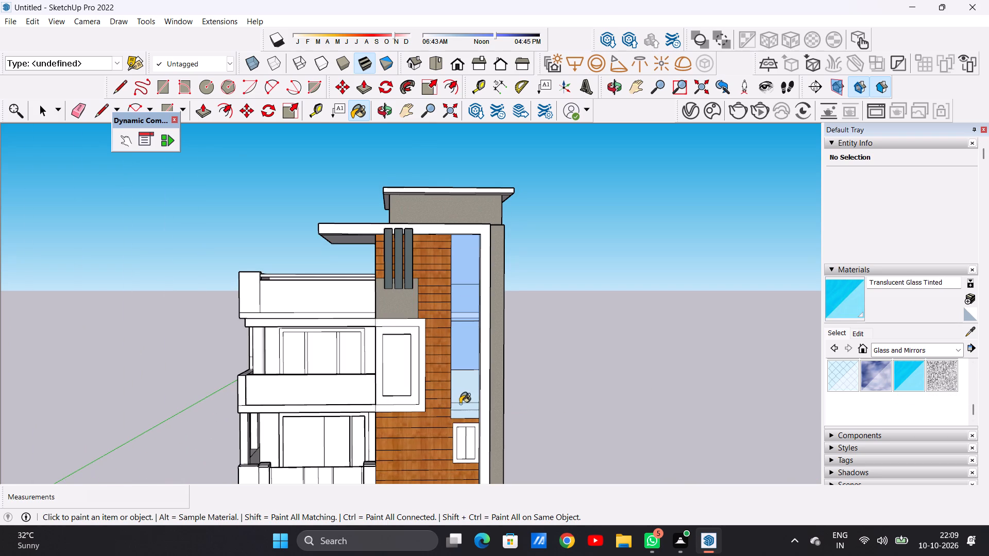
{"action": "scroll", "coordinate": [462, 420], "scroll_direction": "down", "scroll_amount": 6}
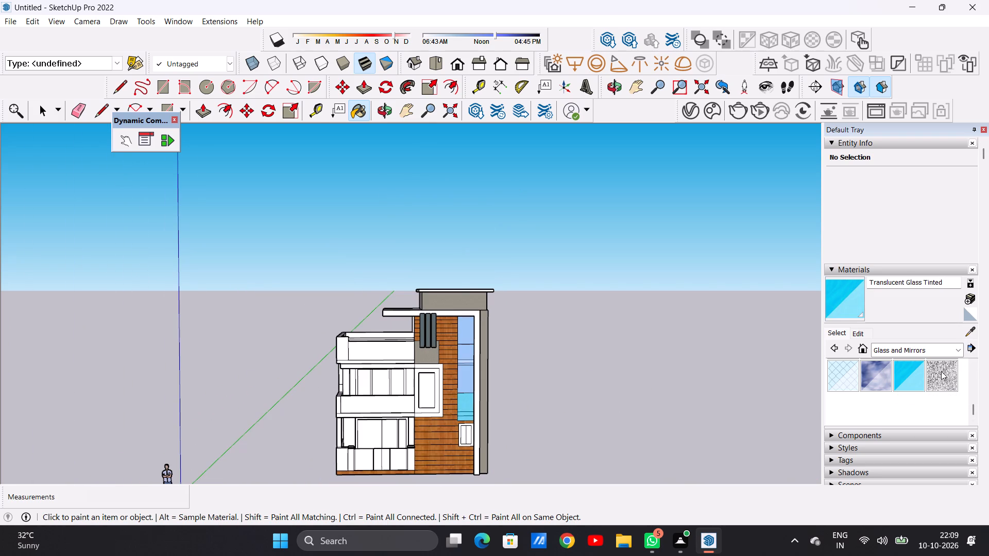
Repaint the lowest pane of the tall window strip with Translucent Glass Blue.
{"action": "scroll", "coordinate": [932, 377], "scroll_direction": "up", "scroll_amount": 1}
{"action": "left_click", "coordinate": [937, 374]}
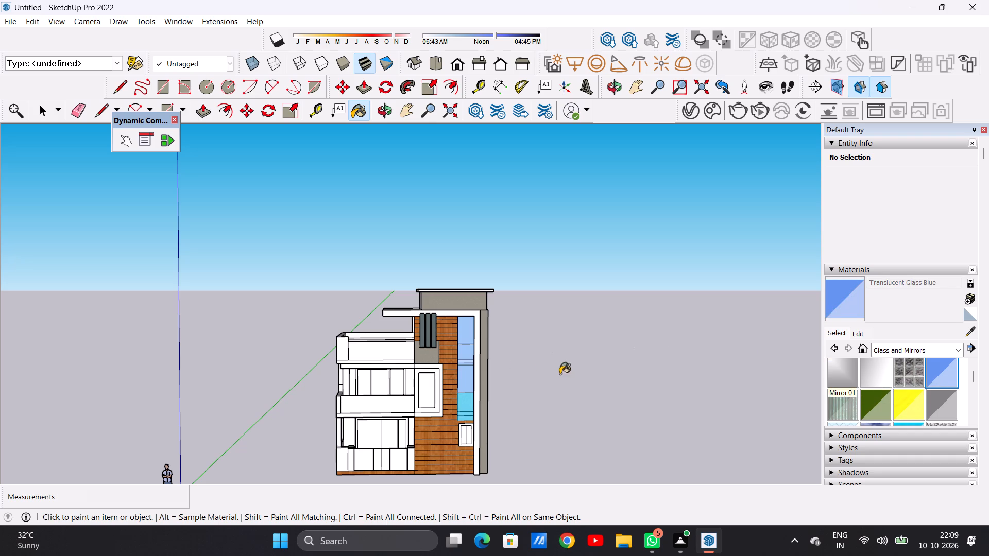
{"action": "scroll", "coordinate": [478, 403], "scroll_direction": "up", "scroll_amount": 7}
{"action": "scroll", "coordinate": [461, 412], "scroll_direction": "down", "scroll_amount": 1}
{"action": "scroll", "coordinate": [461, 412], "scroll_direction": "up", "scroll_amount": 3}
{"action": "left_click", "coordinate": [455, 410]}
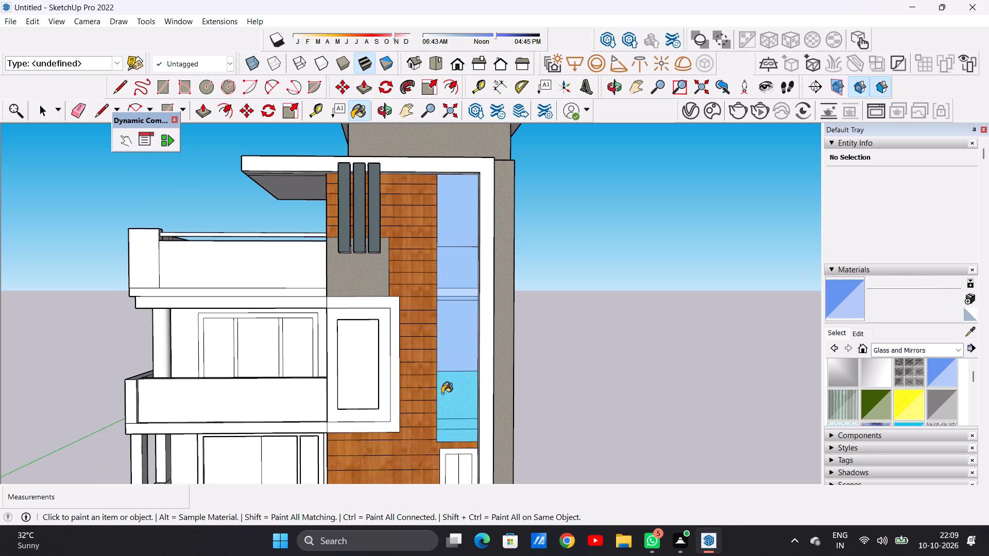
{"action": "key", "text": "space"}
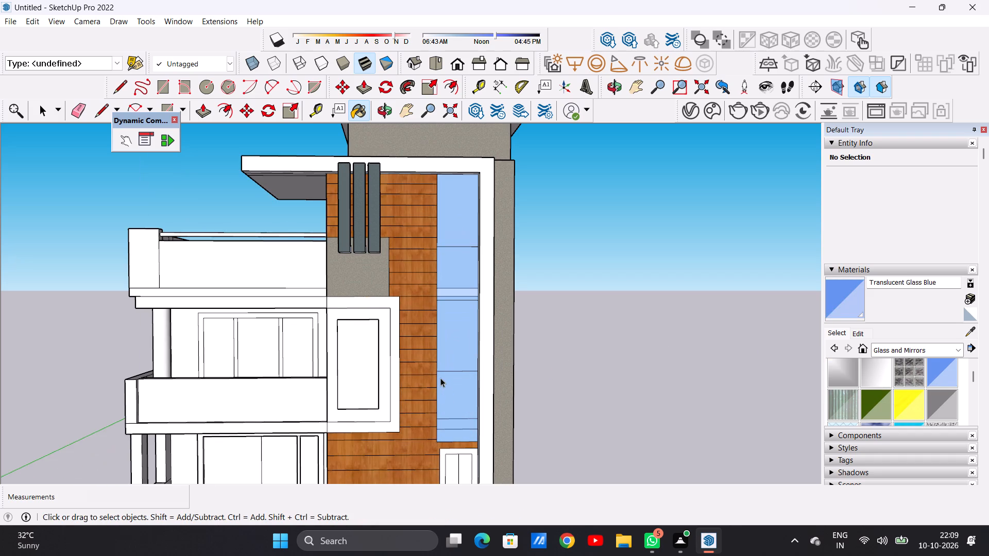
Paint both panels of the small window below the glass strip with Blinds Vertical Stripe Gray from Window Coverings.
{"action": "scroll", "coordinate": [441, 378], "scroll_direction": "down", "scroll_amount": 8}
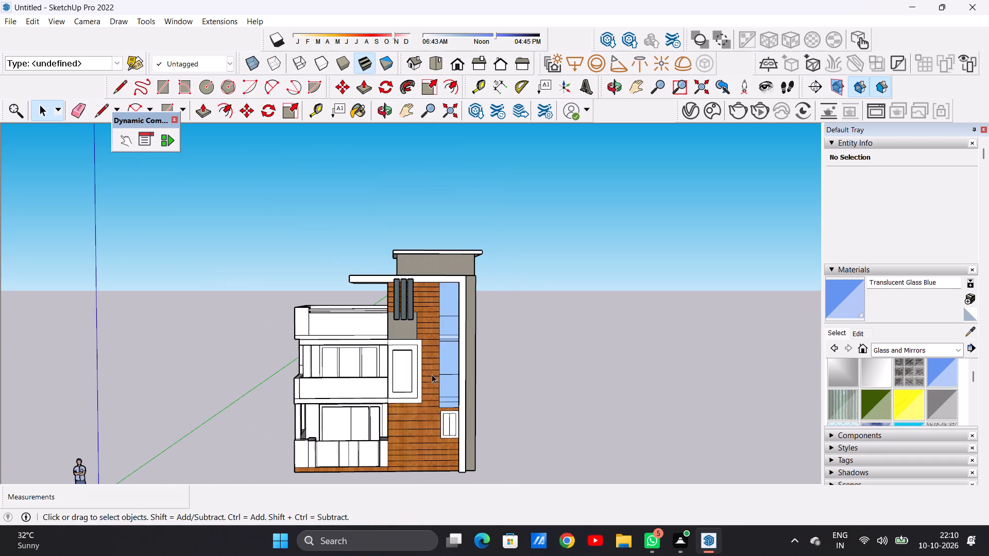
{"action": "scroll", "coordinate": [432, 361], "scroll_direction": "down", "scroll_amount": 2}
{"action": "scroll", "coordinate": [442, 419], "scroll_direction": "up", "scroll_amount": 18}
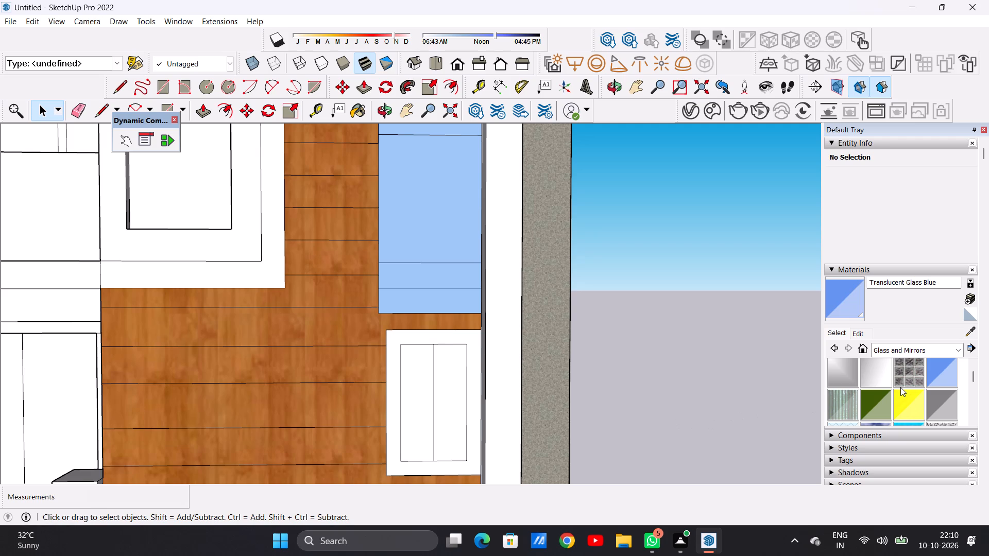
{"action": "left_click", "coordinate": [959, 350]}
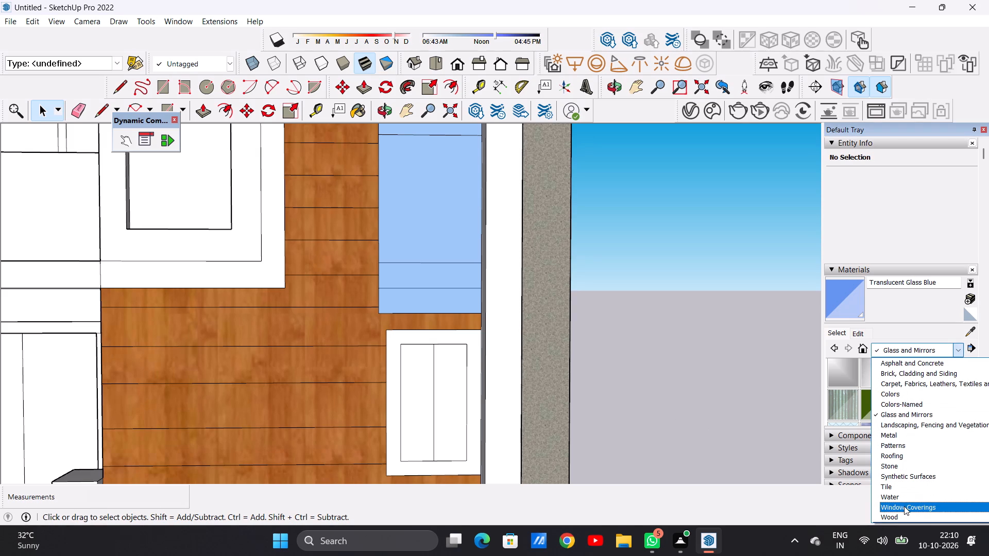
{"action": "left_click", "coordinate": [904, 506]}
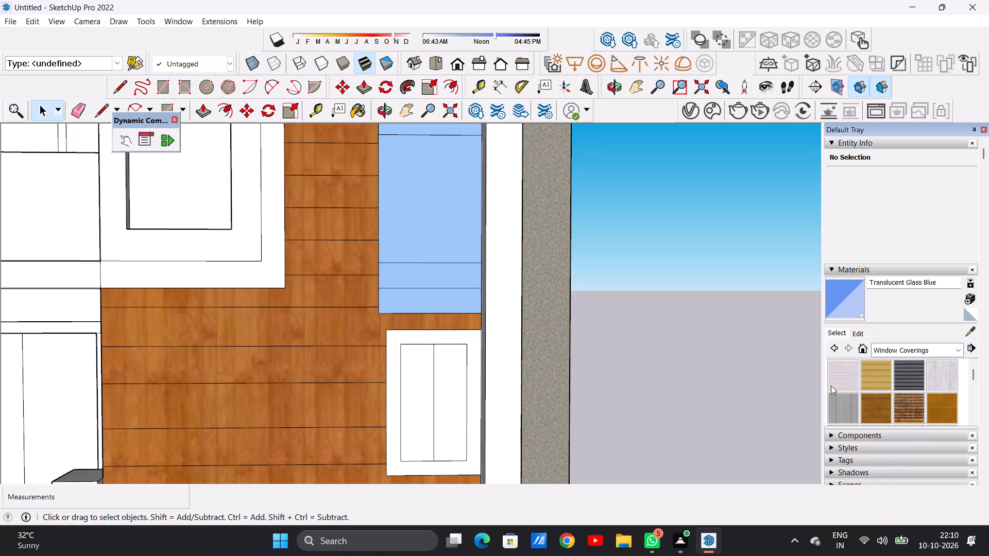
{"action": "left_click", "coordinate": [832, 385]}
{"action": "left_click", "coordinate": [841, 403]}
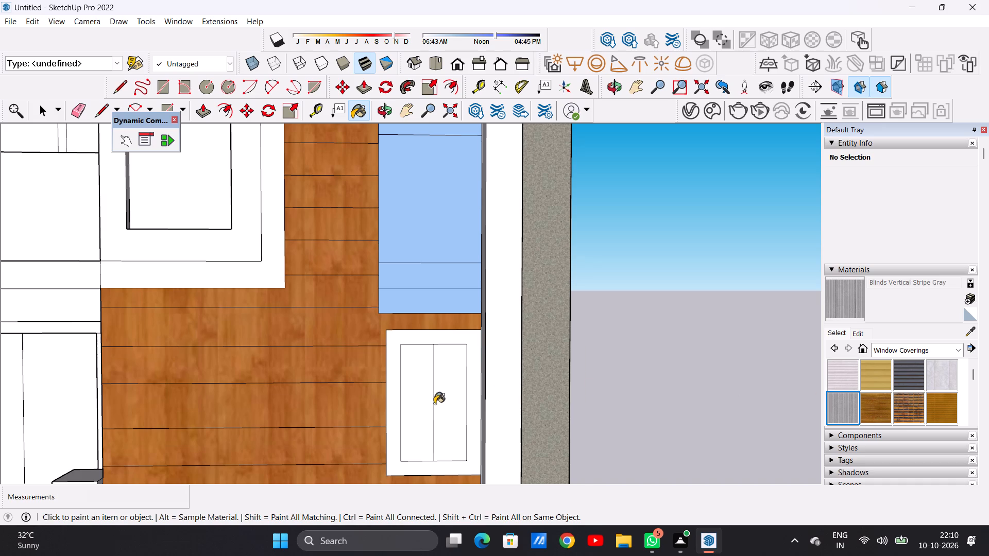
{"action": "scroll", "coordinate": [434, 404], "scroll_direction": "up", "scroll_amount": 2}
{"action": "scroll", "coordinate": [431, 406], "scroll_direction": "down", "scroll_amount": 1}
{"action": "scroll", "coordinate": [431, 406], "scroll_direction": "up", "scroll_amount": 3}
{"action": "left_click", "coordinate": [418, 404]}
{"action": "left_click", "coordinate": [462, 403]}
{"action": "scroll", "coordinate": [413, 396], "scroll_direction": "down", "scroll_amount": 5}
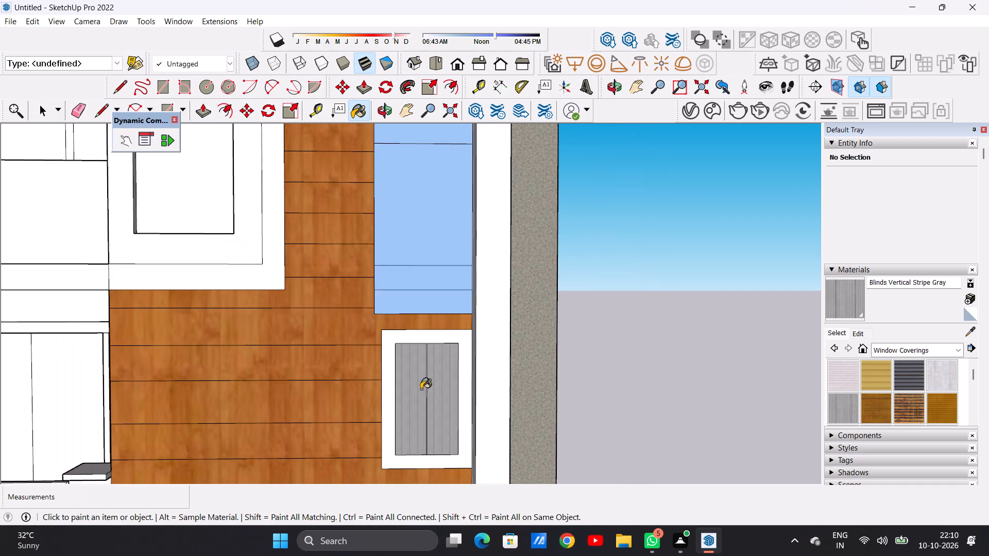
{"action": "scroll", "coordinate": [421, 389], "scroll_direction": "down", "scroll_amount": 8}
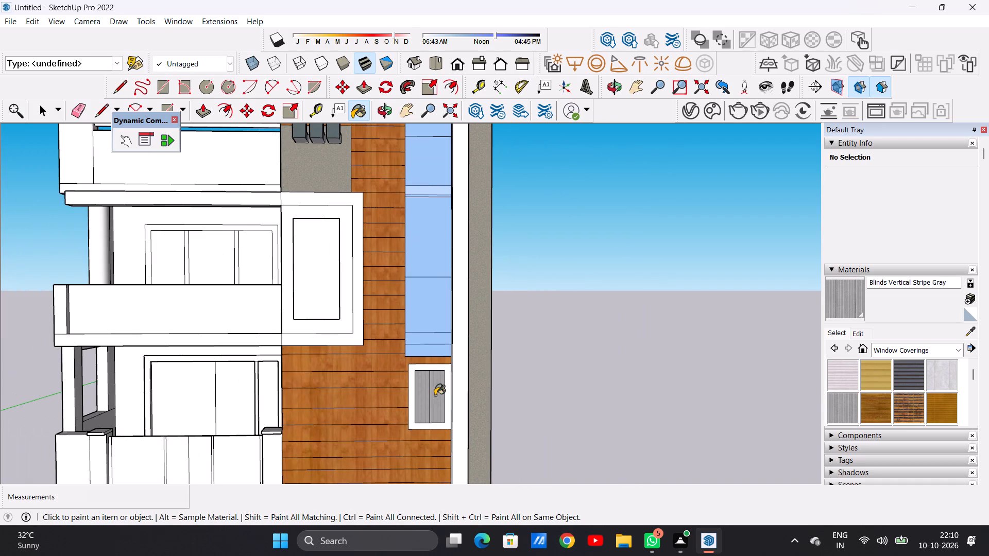
{"action": "key", "text": "space"}
Paint the underside of the projecting roof canopy and its adjoining edge strips with Formica Laminate Light from Synthetic Surfaces.
{"action": "scroll", "coordinate": [435, 394], "scroll_direction": "down", "scroll_amount": 7}
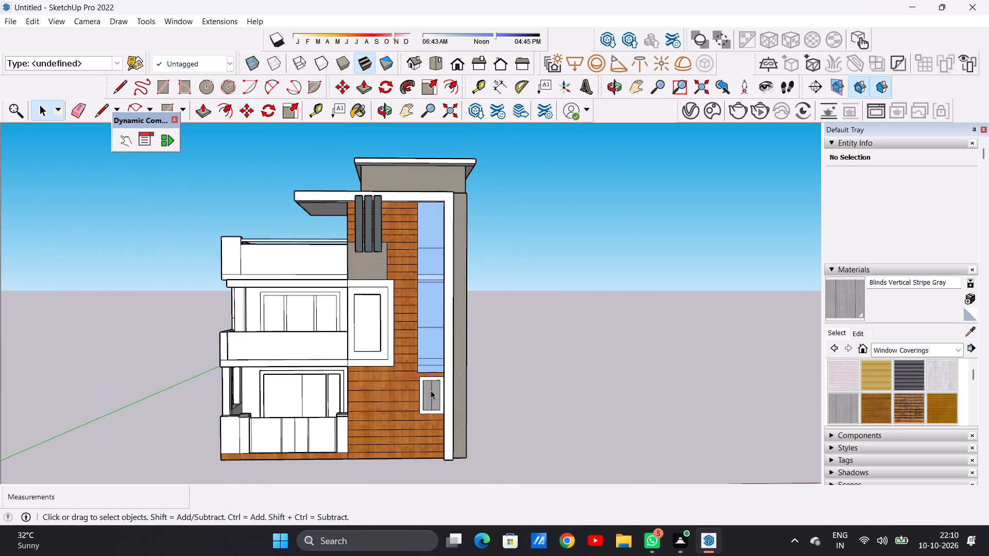
{"action": "scroll", "coordinate": [431, 390], "scroll_direction": "down", "scroll_amount": 3}
{"action": "scroll", "coordinate": [419, 339], "scroll_direction": "down", "scroll_amount": 4}
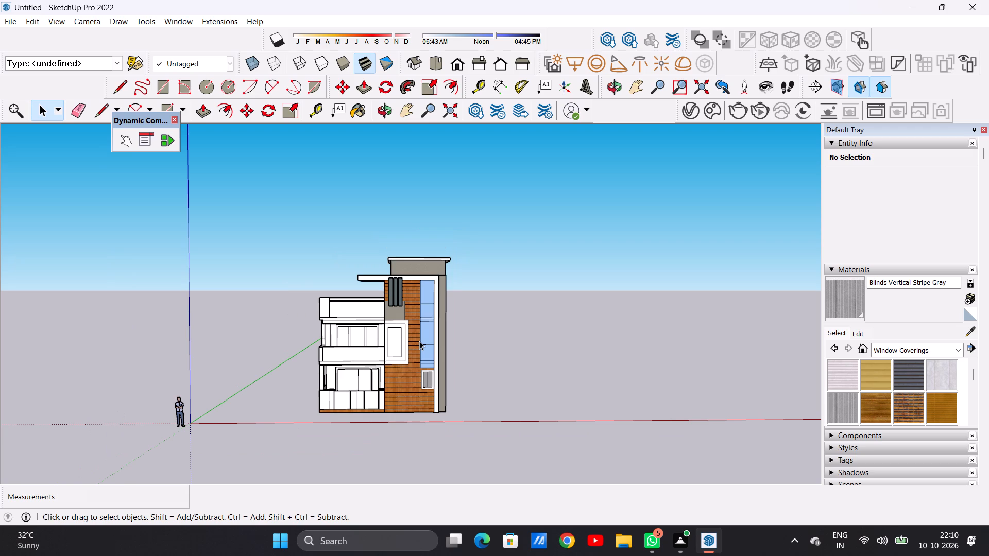
{"action": "scroll", "coordinate": [419, 344], "scroll_direction": "down", "scroll_amount": 2}
{"action": "scroll", "coordinate": [385, 300], "scroll_direction": "up", "scroll_amount": 1}
{"action": "middle_click_drag", "start_coordinate": [385, 300], "coordinate": [382, 246]}
{"action": "scroll", "coordinate": [388, 284], "scroll_direction": "down", "scroll_amount": 1}
{"action": "scroll", "coordinate": [388, 284], "scroll_direction": "up", "scroll_amount": 9}
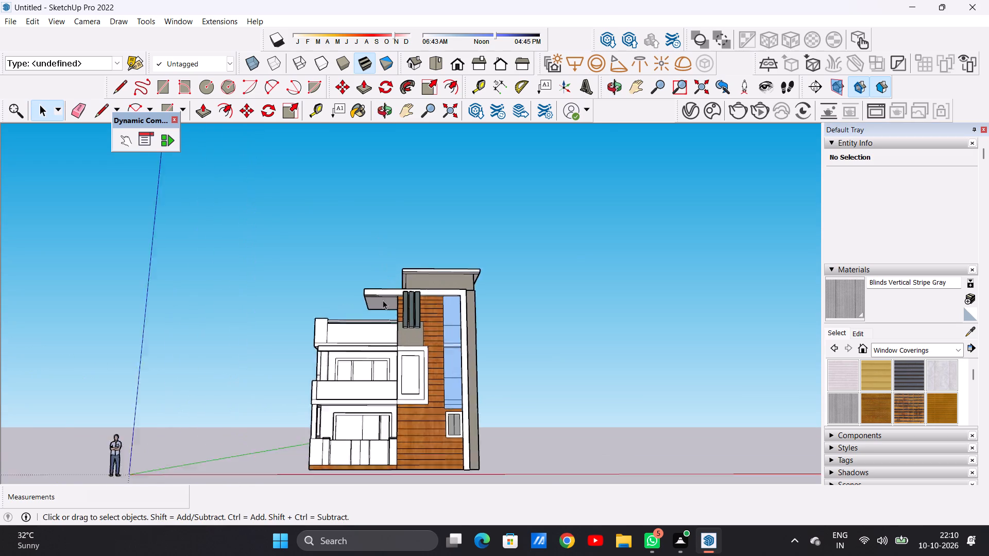
{"action": "scroll", "coordinate": [383, 300], "scroll_direction": "up", "scroll_amount": 5}
{"action": "scroll", "coordinate": [382, 307], "scroll_direction": "down", "scroll_amount": 1}
{"action": "scroll", "coordinate": [382, 307], "scroll_direction": "up", "scroll_amount": 6}
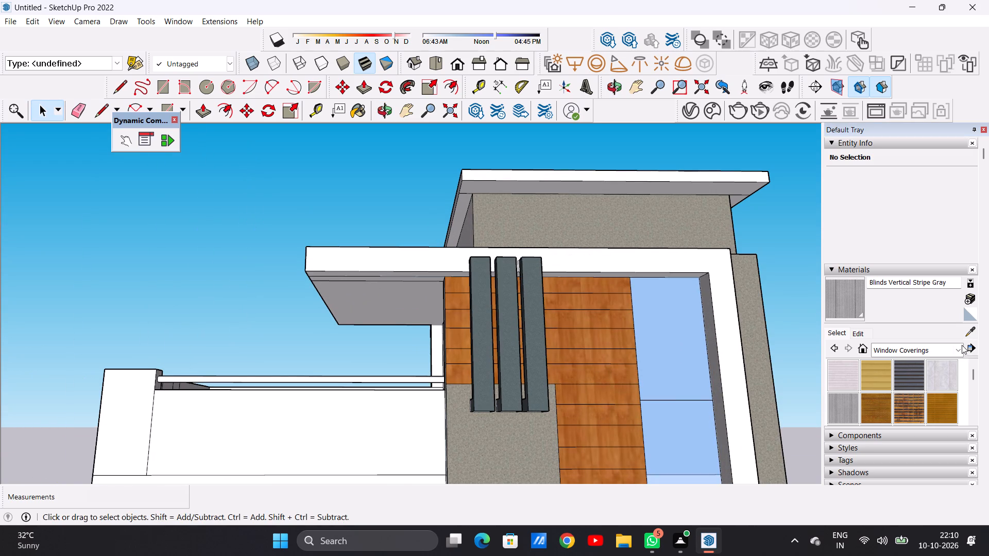
{"action": "left_click", "coordinate": [953, 349]}
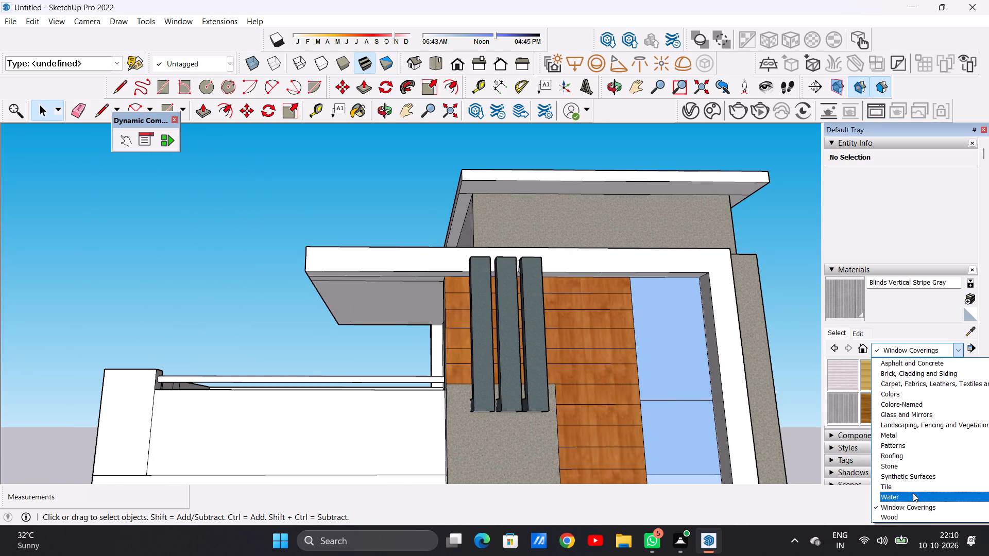
{"action": "left_click", "coordinate": [910, 479]}
{"action": "left_click", "coordinate": [840, 401]}
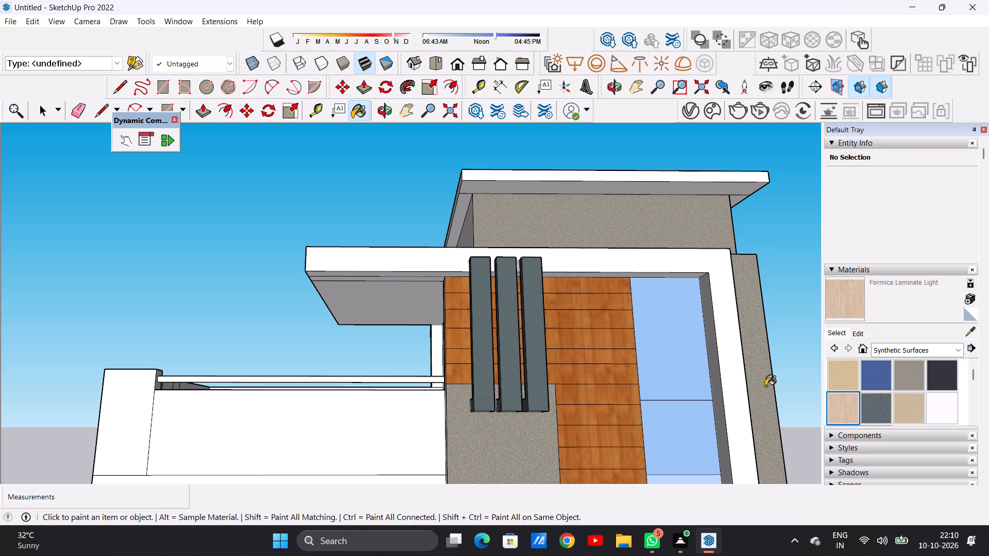
{"action": "scroll", "coordinate": [375, 291], "scroll_direction": "up", "scroll_amount": 9}
{"action": "scroll", "coordinate": [396, 300], "scroll_direction": "down", "scroll_amount": 1}
{"action": "scroll", "coordinate": [396, 300], "scroll_direction": "up", "scroll_amount": 3}
{"action": "left_click", "coordinate": [396, 300]}
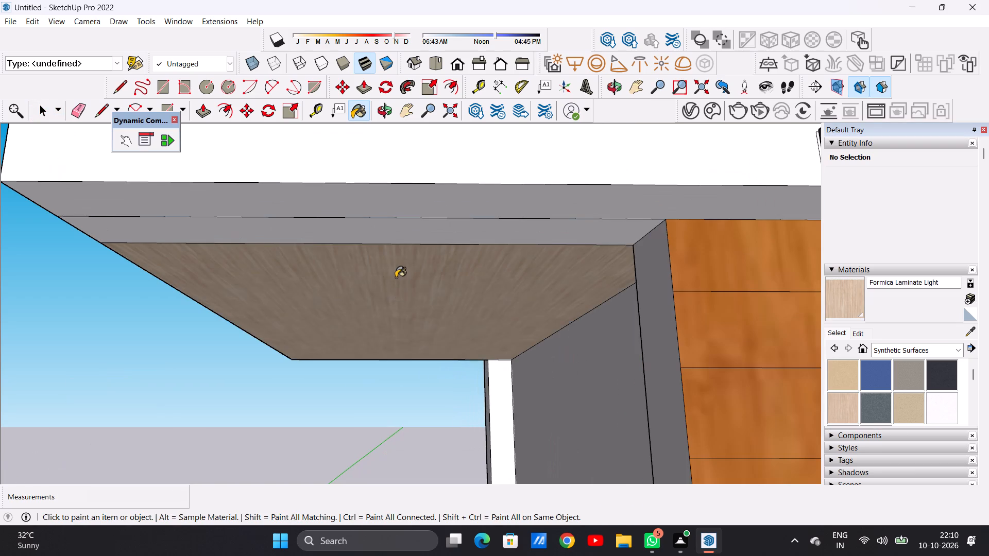
{"action": "left_click", "coordinate": [386, 237]}
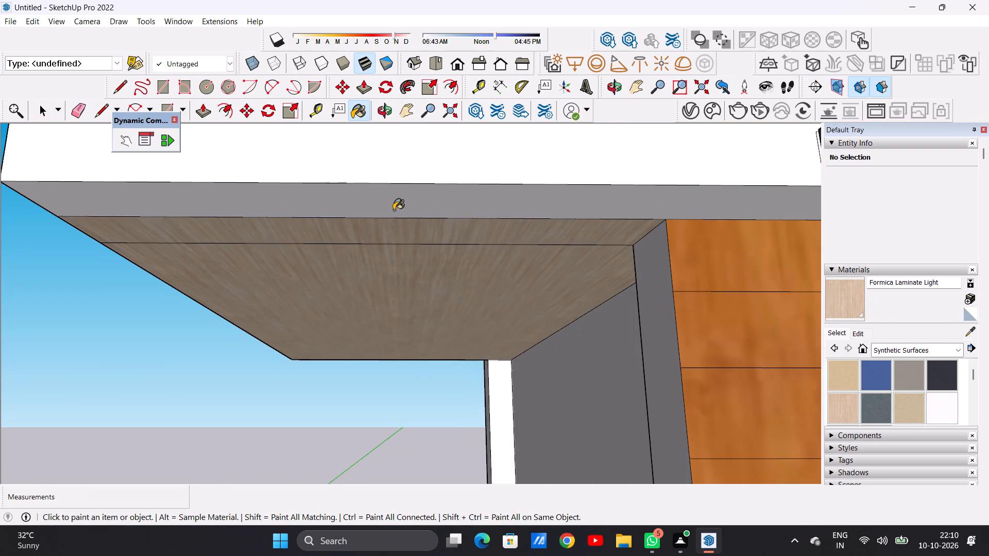
{"action": "left_click", "coordinate": [394, 210]}
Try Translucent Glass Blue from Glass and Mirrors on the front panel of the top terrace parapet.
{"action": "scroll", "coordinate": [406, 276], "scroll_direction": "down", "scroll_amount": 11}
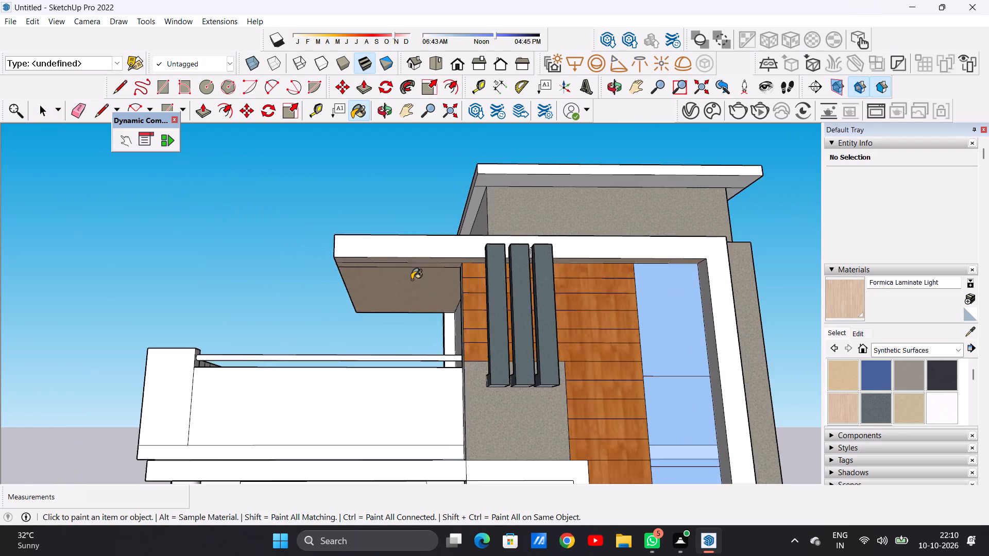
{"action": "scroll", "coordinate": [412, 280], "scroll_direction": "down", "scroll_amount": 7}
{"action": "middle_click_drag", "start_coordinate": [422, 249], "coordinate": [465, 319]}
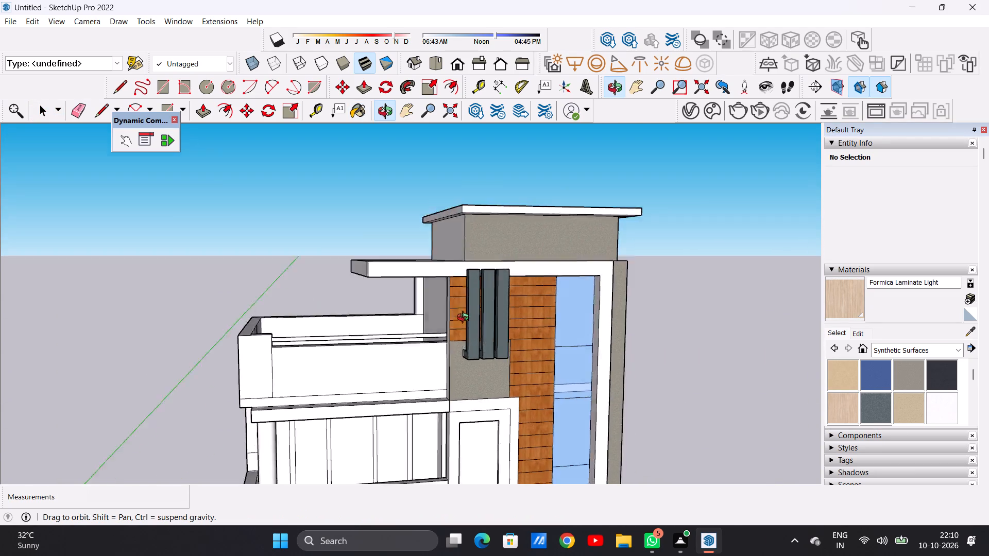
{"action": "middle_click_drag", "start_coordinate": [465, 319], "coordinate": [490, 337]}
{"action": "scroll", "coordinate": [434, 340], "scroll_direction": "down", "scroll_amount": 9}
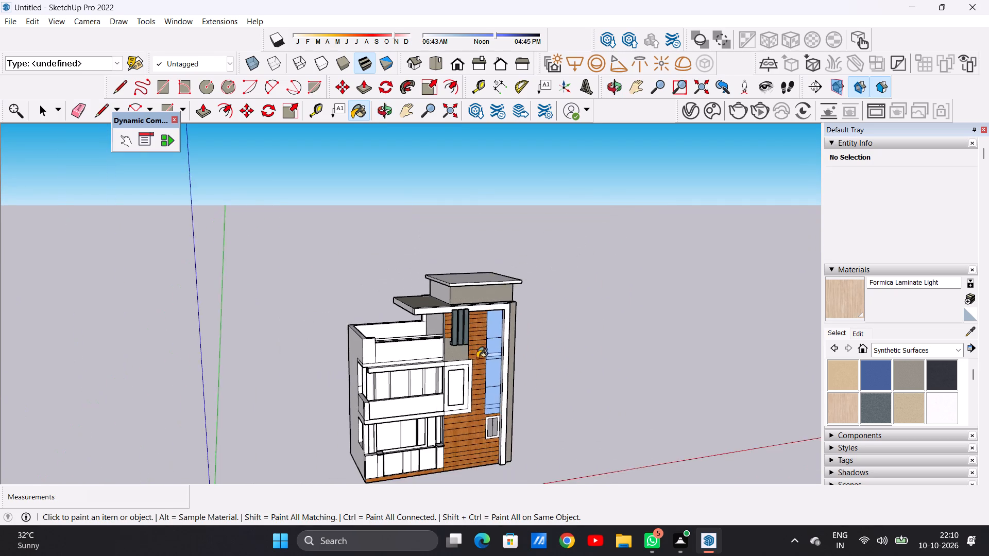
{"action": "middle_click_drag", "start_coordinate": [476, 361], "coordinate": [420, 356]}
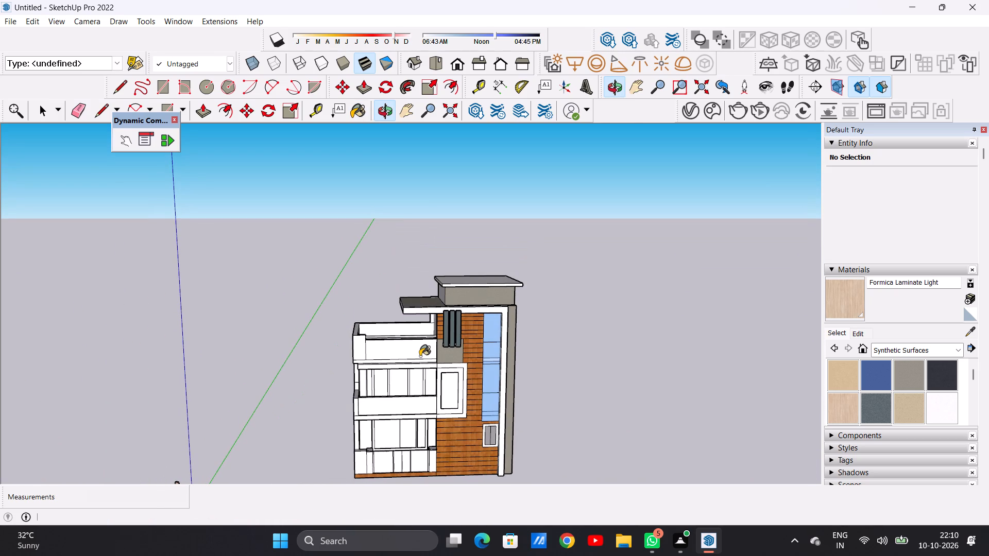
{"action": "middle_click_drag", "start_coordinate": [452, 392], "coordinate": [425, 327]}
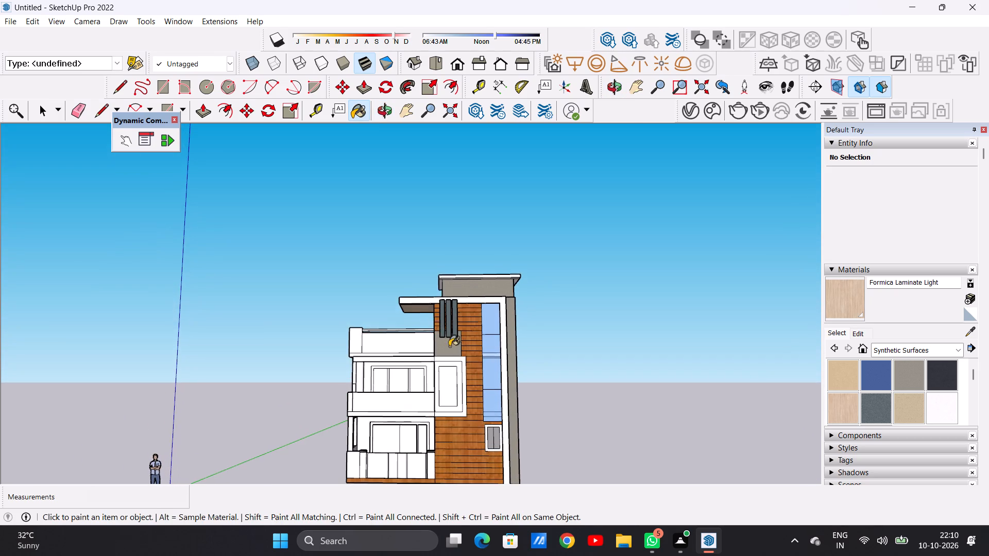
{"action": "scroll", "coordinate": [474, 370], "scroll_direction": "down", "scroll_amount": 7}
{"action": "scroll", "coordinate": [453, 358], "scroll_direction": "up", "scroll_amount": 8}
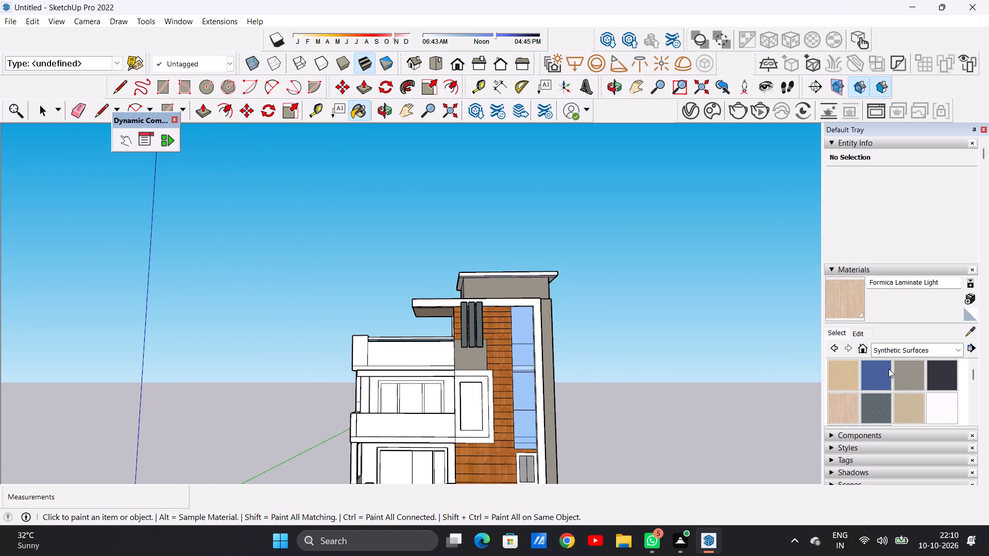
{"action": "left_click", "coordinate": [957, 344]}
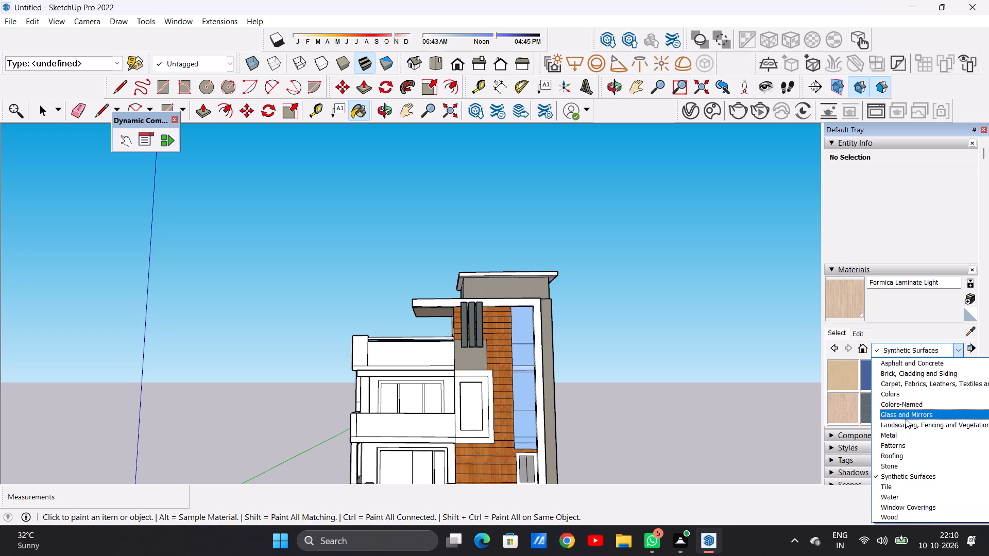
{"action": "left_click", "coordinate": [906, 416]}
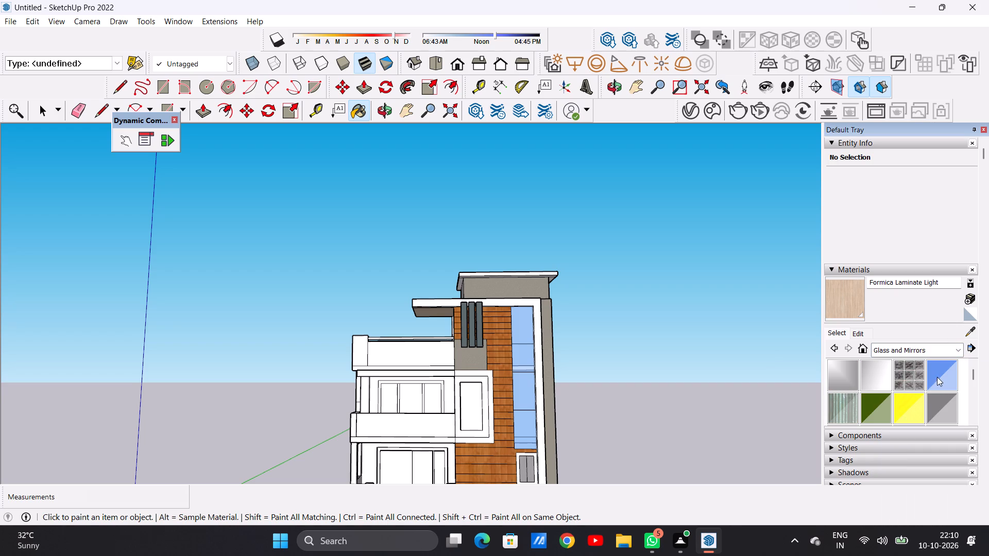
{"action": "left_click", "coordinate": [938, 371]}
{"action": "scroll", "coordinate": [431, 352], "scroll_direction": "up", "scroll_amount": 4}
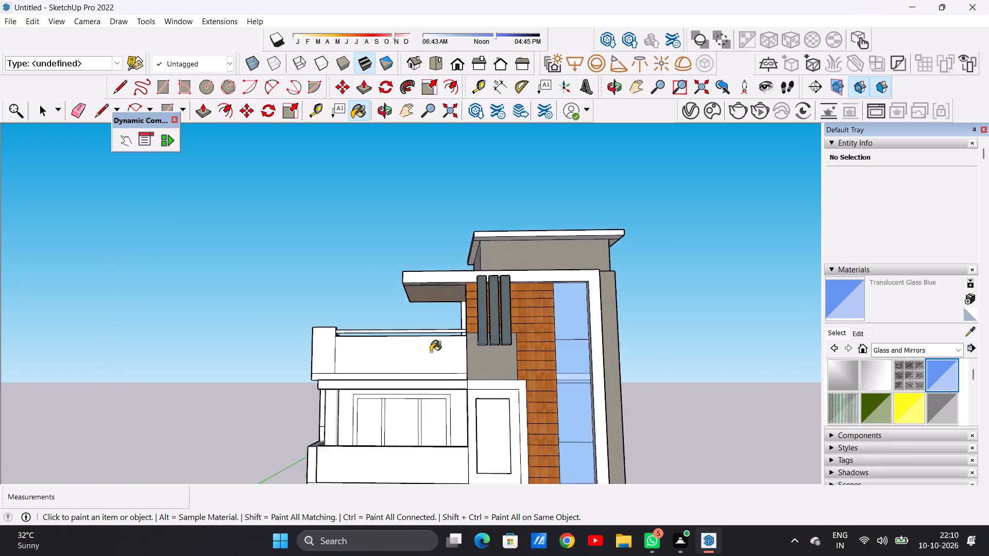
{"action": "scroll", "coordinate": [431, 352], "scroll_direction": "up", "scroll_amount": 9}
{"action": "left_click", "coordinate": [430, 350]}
Paint the outer, top and inner faces of the top terrace's front parapet panel with Translucent Glass Safety.
{"action": "scroll", "coordinate": [395, 342], "scroll_direction": "down", "scroll_amount": 7}
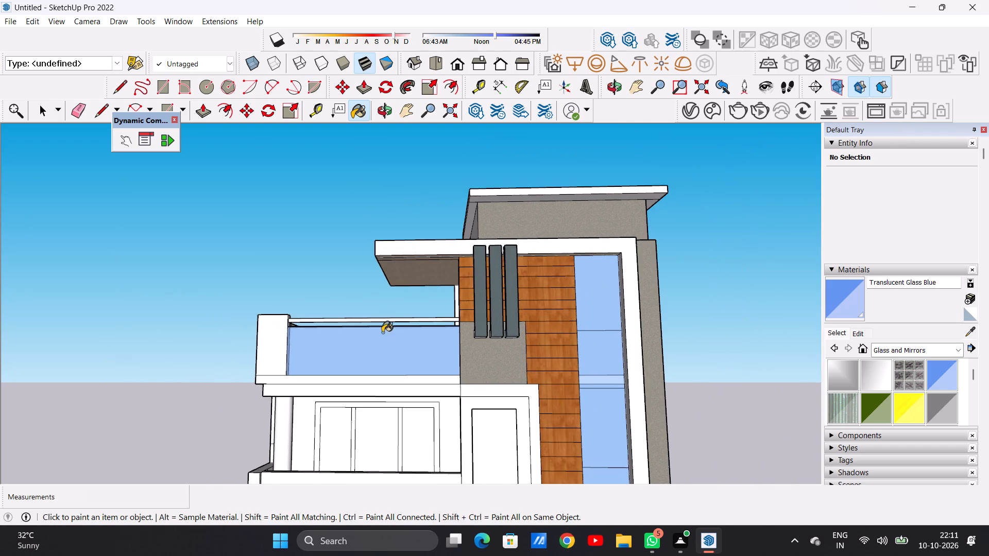
{"action": "middle_click_drag", "start_coordinate": [381, 331], "coordinate": [394, 395]}
{"action": "scroll", "coordinate": [815, 359], "scroll_direction": "down", "scroll_amount": 3}
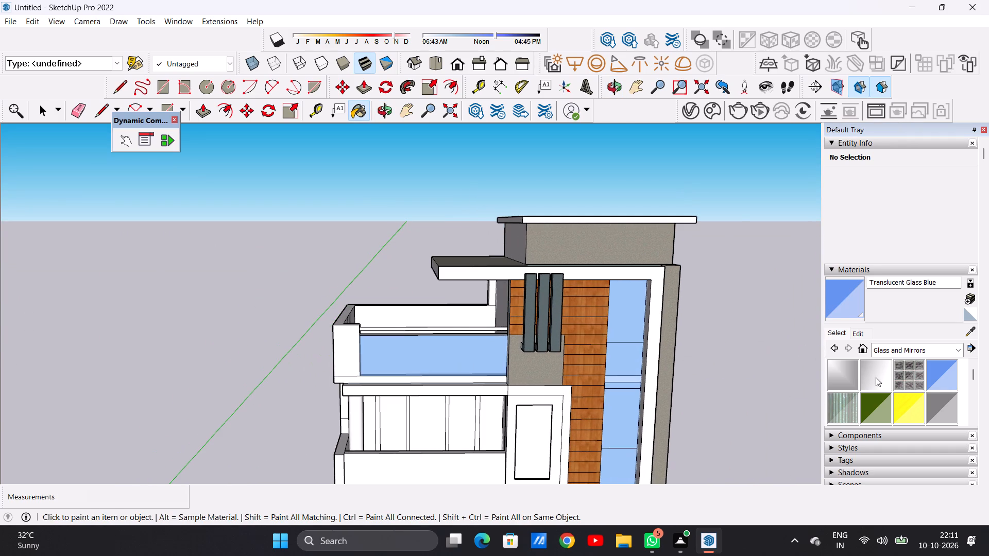
{"action": "scroll", "coordinate": [873, 381], "scroll_direction": "down", "scroll_amount": 4}
{"action": "left_click", "coordinate": [842, 255]}
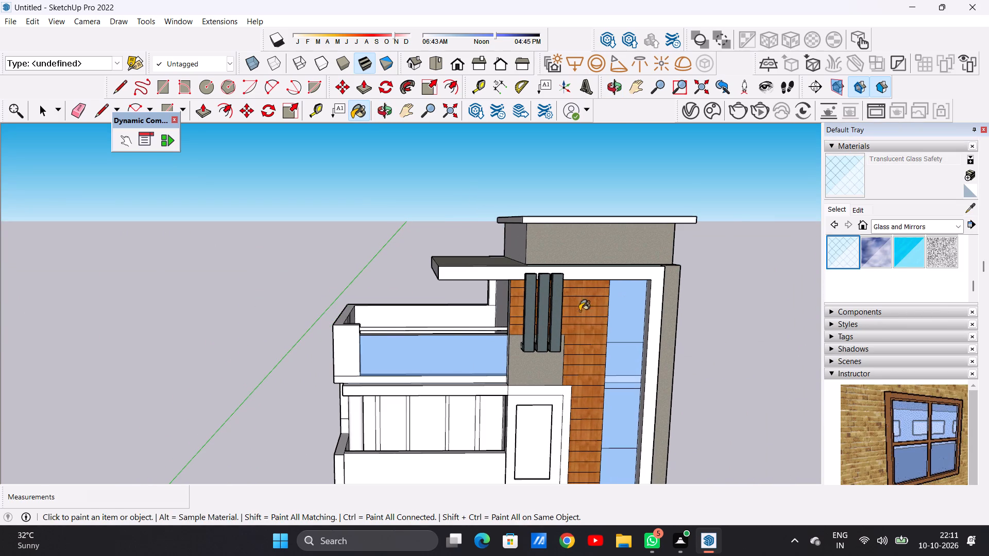
{"action": "scroll", "coordinate": [447, 333], "scroll_direction": "up", "scroll_amount": 12}
{"action": "left_click", "coordinate": [436, 352]}
{"action": "scroll", "coordinate": [435, 351], "scroll_direction": "down", "scroll_amount": 6}
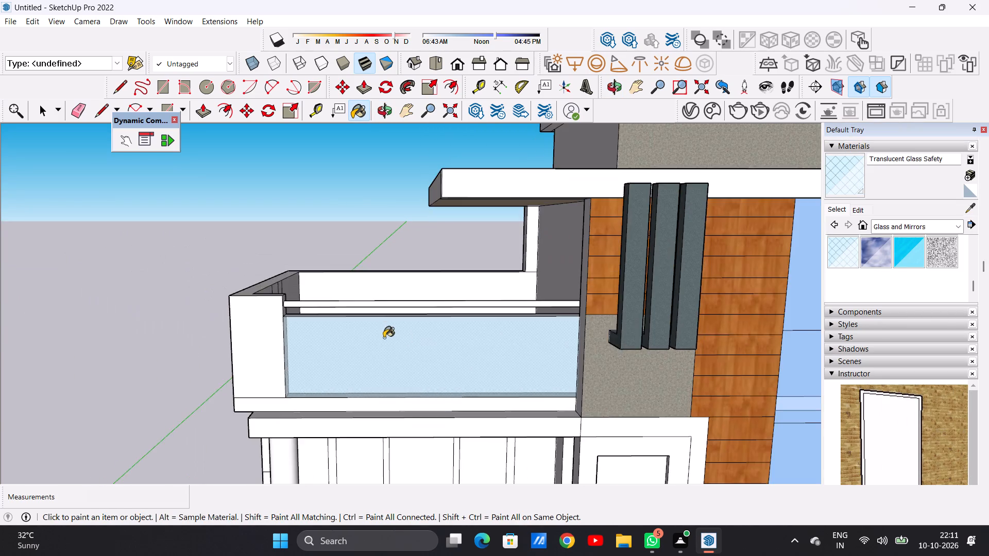
{"action": "middle_click_drag", "start_coordinate": [378, 335], "coordinate": [673, 422]}
{"action": "scroll", "coordinate": [467, 375], "scroll_direction": "up", "scroll_amount": 5}
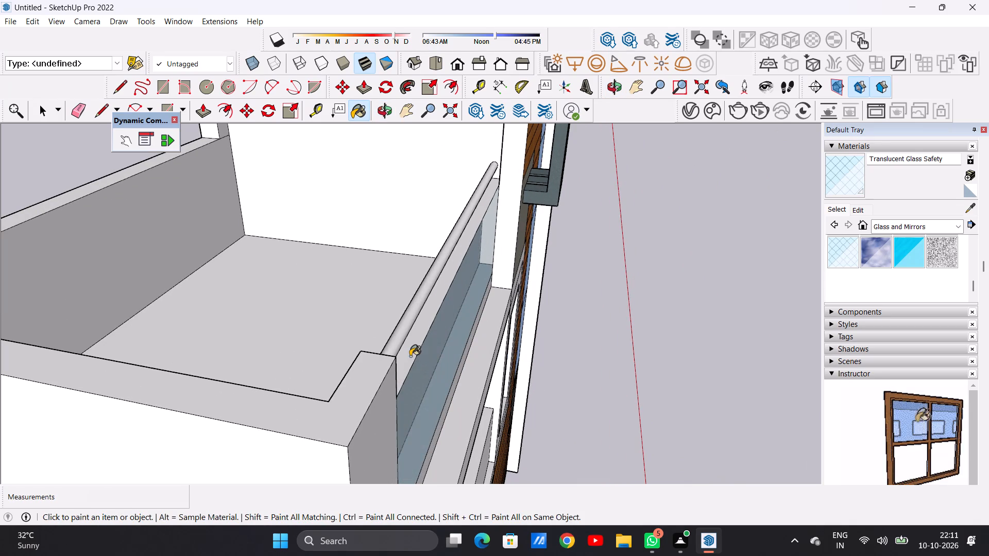
{"action": "left_click", "coordinate": [408, 356]}
{"action": "middle_click_drag", "start_coordinate": [297, 326], "coordinate": [436, 333]}
{"action": "left_click", "coordinate": [612, 300]}
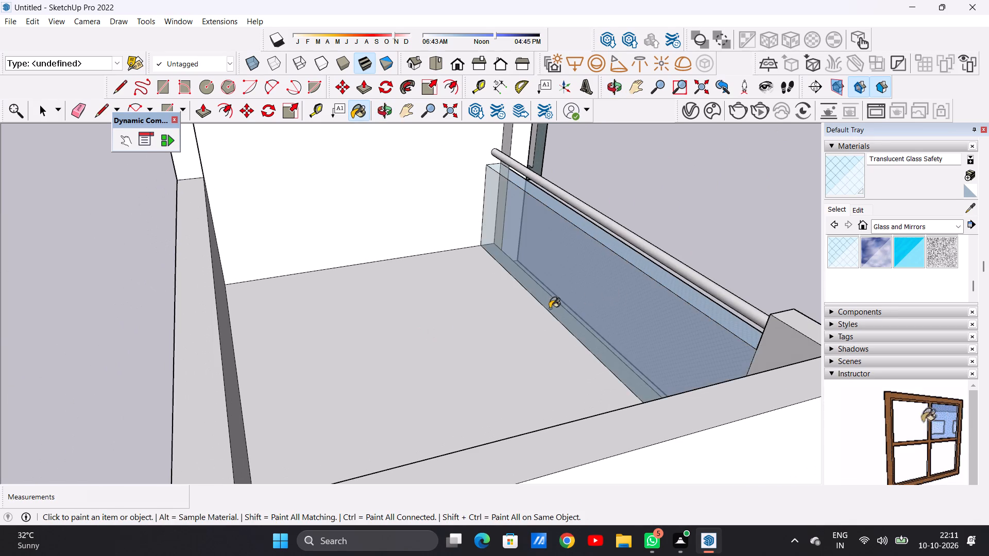
Paint the front and top faces of the first-floor balcony's front parapet with Translucent Glass Safety.
{"action": "middle_click_drag", "start_coordinate": [551, 323], "coordinate": [379, 314]}
{"action": "scroll", "coordinate": [377, 312], "scroll_direction": "up", "scroll_amount": 1}
{"action": "scroll", "coordinate": [353, 328], "scroll_direction": "down", "scroll_amount": 18}
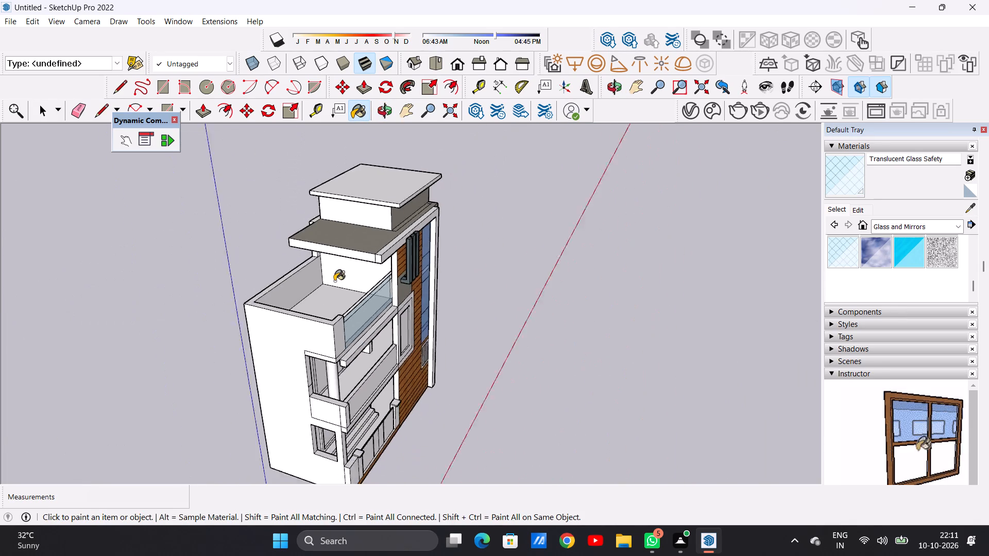
{"action": "scroll", "coordinate": [334, 281], "scroll_direction": "down", "scroll_amount": 7}
{"action": "middle_click_drag", "start_coordinate": [414, 334], "coordinate": [224, 300]}
{"action": "scroll", "coordinate": [368, 315], "scroll_direction": "up", "scroll_amount": 12}
{"action": "scroll", "coordinate": [360, 325], "scroll_direction": "down", "scroll_amount": 1}
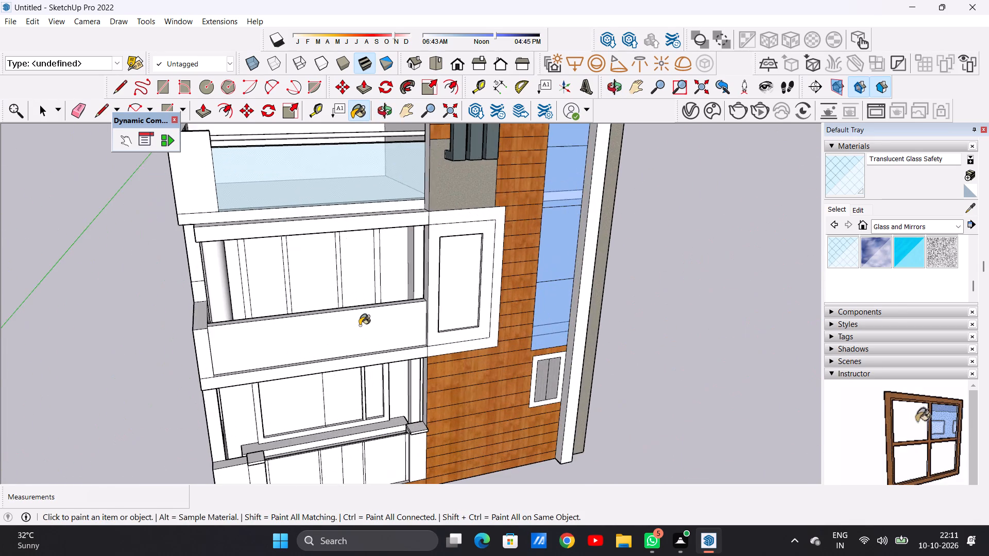
{"action": "scroll", "coordinate": [360, 325], "scroll_direction": "up", "scroll_amount": 1}
{"action": "left_click", "coordinate": [359, 326]}
{"action": "middle_click_drag", "start_coordinate": [284, 327], "coordinate": [375, 392]}
{"action": "scroll", "coordinate": [354, 388], "scroll_direction": "up", "scroll_amount": 6}
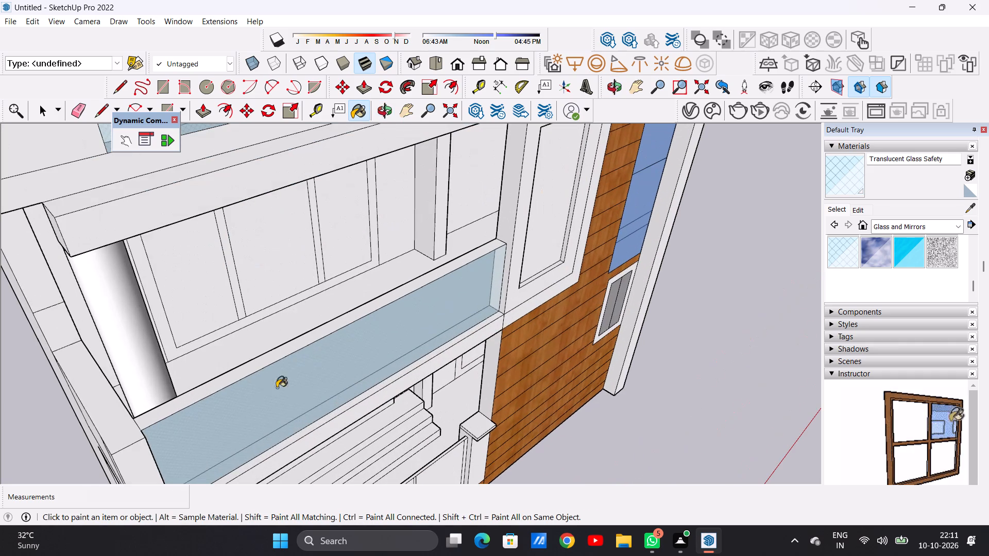
{"action": "left_click", "coordinate": [243, 373]}
Paint the first-floor balcony's side parapet and the remaining inner parapet face behind the column with Translucent Glass Safety.
{"action": "scroll", "coordinate": [326, 359], "scroll_direction": "down", "scroll_amount": 4}
{"action": "scroll", "coordinate": [194, 395], "scroll_direction": "up", "scroll_amount": 5}
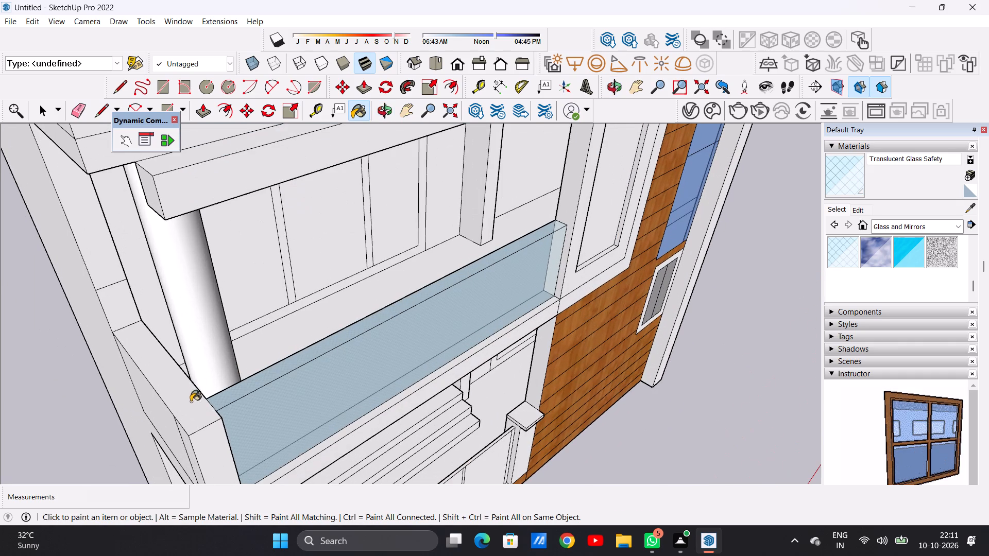
{"action": "left_click", "coordinate": [191, 402]}
{"action": "left_click", "coordinate": [208, 445]}
{"action": "left_click", "coordinate": [164, 425]}
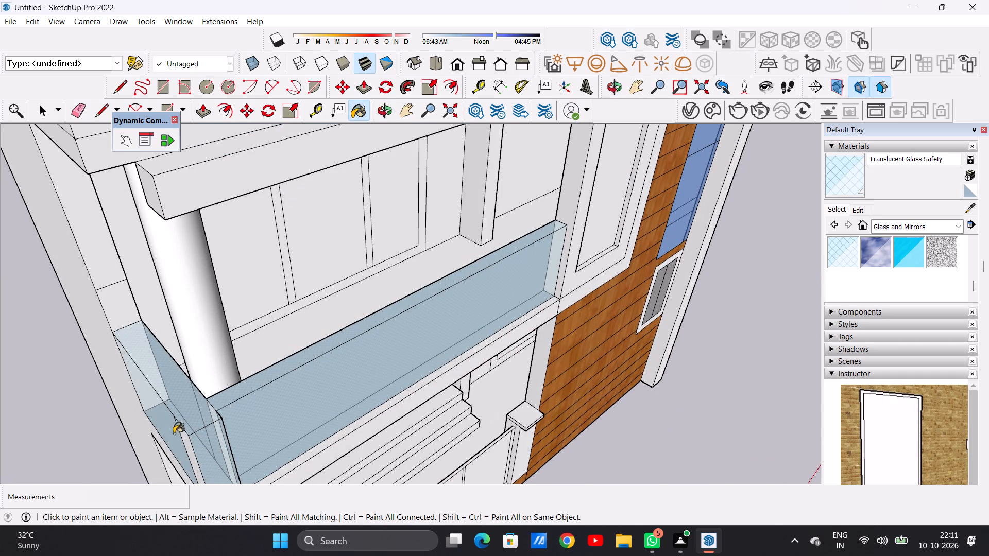
{"action": "left_click", "coordinate": [183, 439]}
{"action": "scroll", "coordinate": [218, 407], "scroll_direction": "down", "scroll_amount": 5}
{"action": "middle_click_drag", "start_coordinate": [276, 372], "coordinate": [443, 368]}
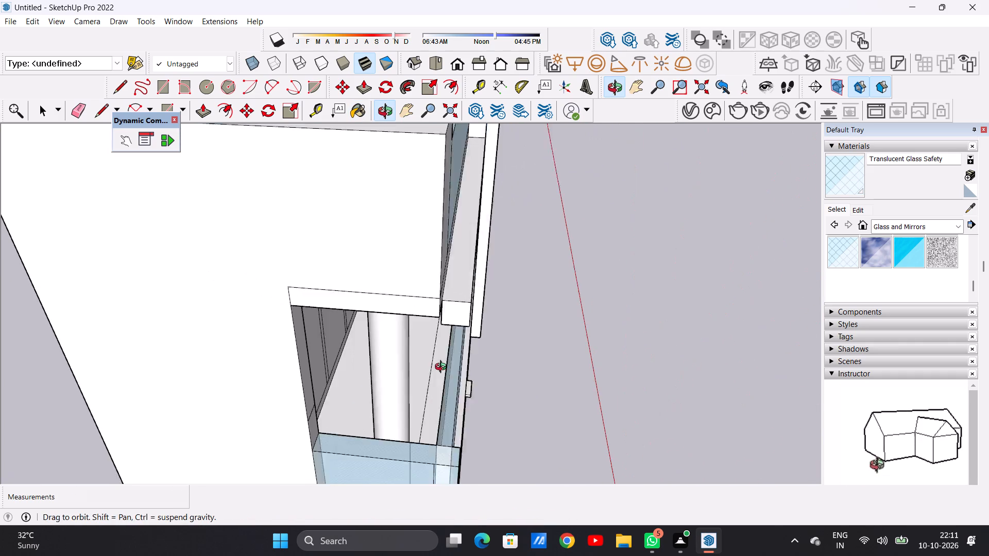
{"action": "middle_click_drag", "start_coordinate": [443, 368], "coordinate": [448, 367]}
{"action": "scroll", "coordinate": [459, 369], "scroll_direction": "up", "scroll_amount": 5}
{"action": "middle_click_drag", "start_coordinate": [427, 379], "coordinate": [468, 367]}
{"action": "scroll", "coordinate": [515, 388], "scroll_direction": "up", "scroll_amount": 4}
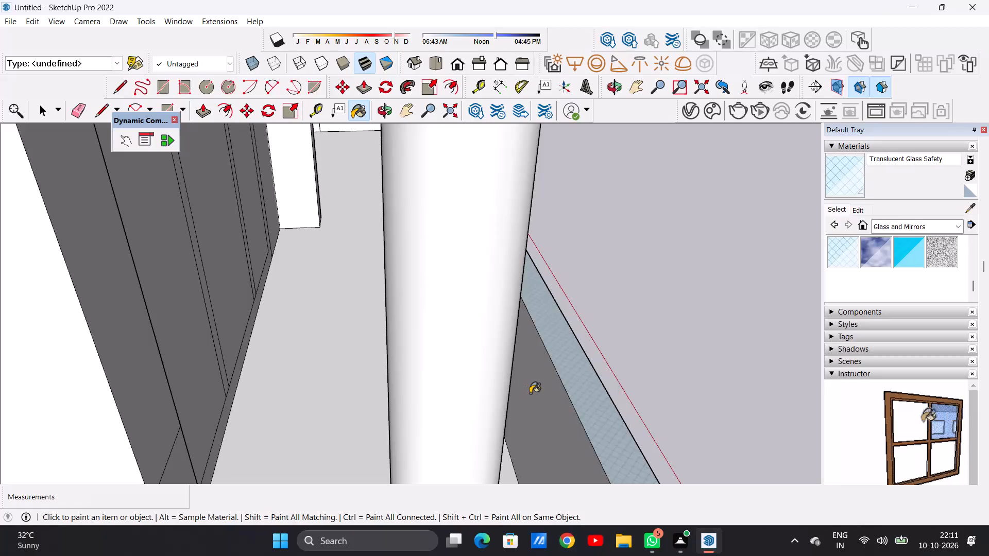
{"action": "left_click", "coordinate": [532, 393]}
{"action": "middle_click_drag", "start_coordinate": [658, 356], "coordinate": [412, 327]}
{"action": "scroll", "coordinate": [372, 319], "scroll_direction": "down", "scroll_amount": 6}
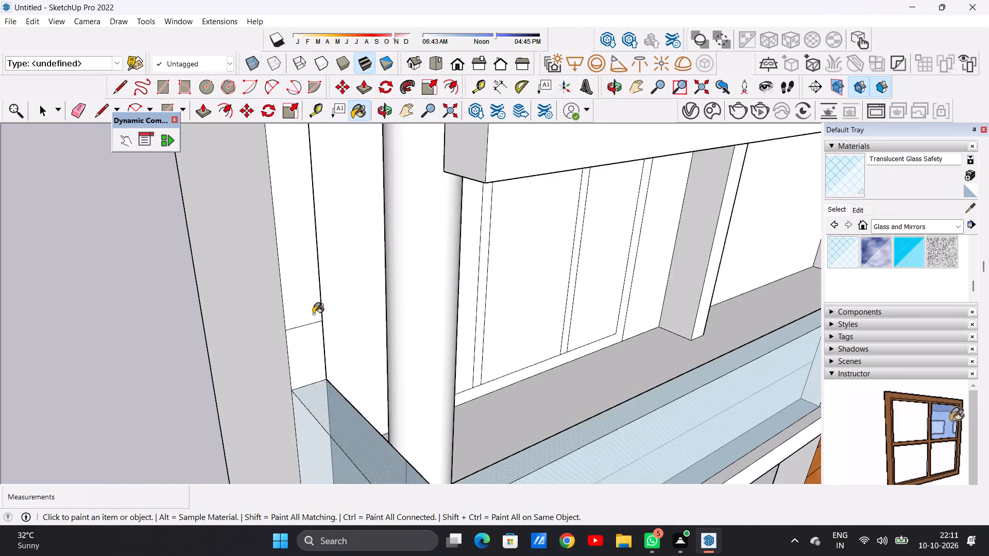
{"action": "scroll", "coordinate": [313, 314], "scroll_direction": "down", "scroll_amount": 20}
{"action": "scroll", "coordinate": [313, 314], "scroll_direction": "down", "scroll_amount": 1}
{"action": "middle_click_drag", "start_coordinate": [429, 355], "coordinate": [309, 309]}
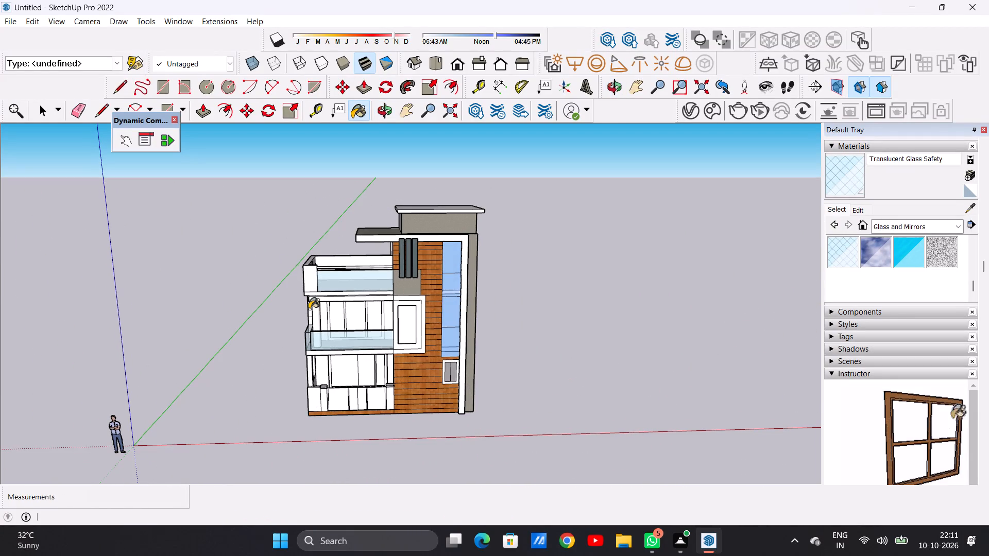
{"action": "key", "text": "space"}
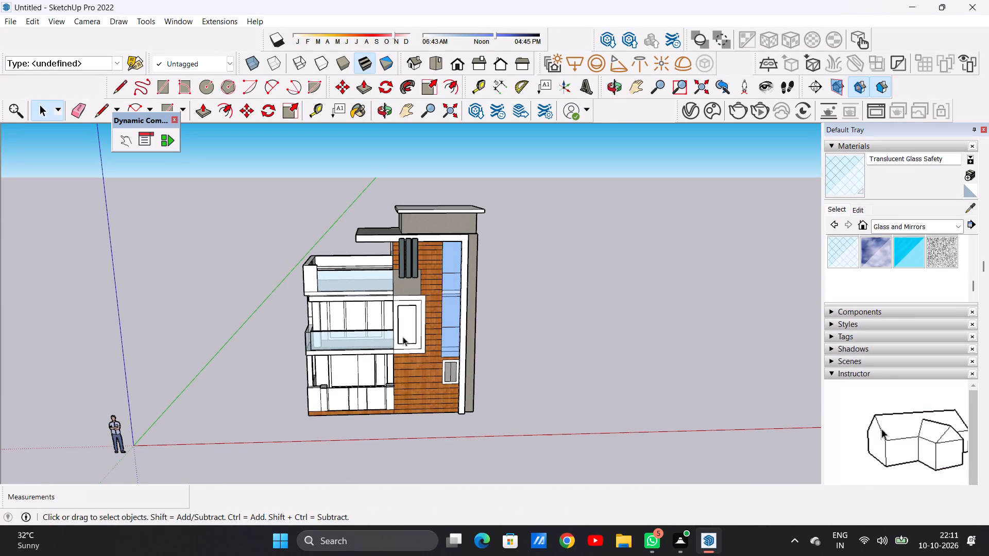
{"action": "scroll", "coordinate": [373, 290], "scroll_direction": "up", "scroll_amount": 1}
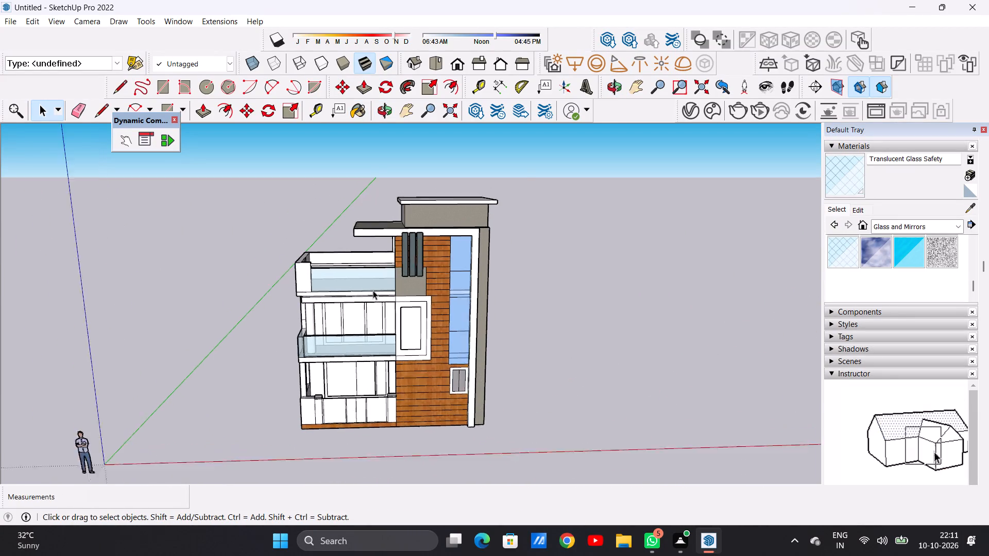
{"action": "scroll", "coordinate": [373, 290], "scroll_direction": "up", "scroll_amount": 2}
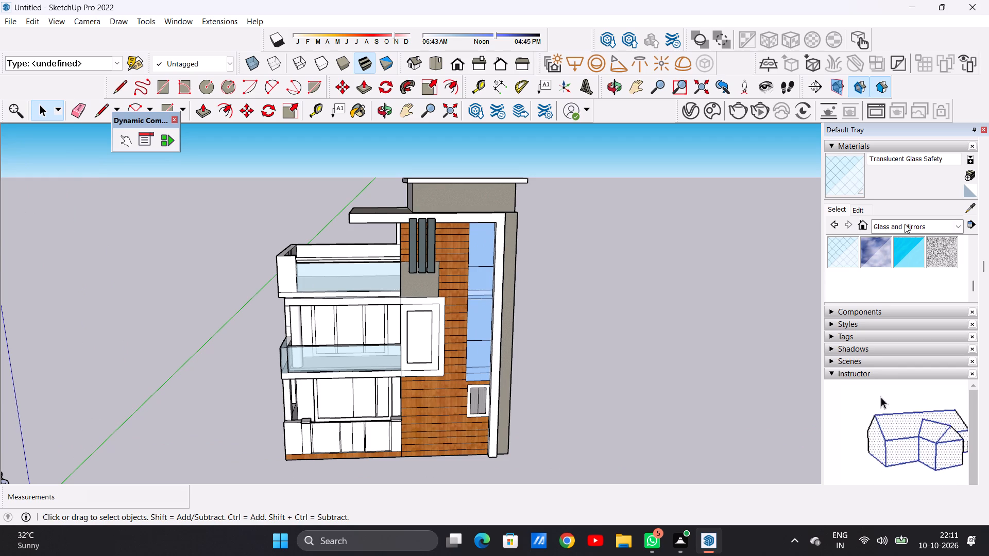
Paint the first-floor balcony's ceiling and the underside of its front beam with Formica Laminate Light from Synthetic Surfaces.
{"action": "left_click", "coordinate": [954, 222]}
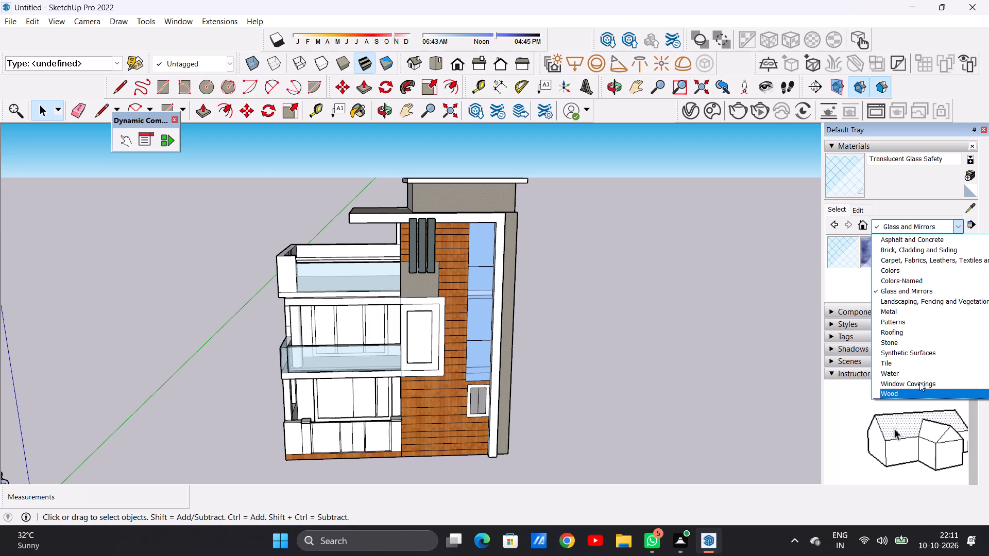
{"action": "left_click", "coordinate": [913, 356]}
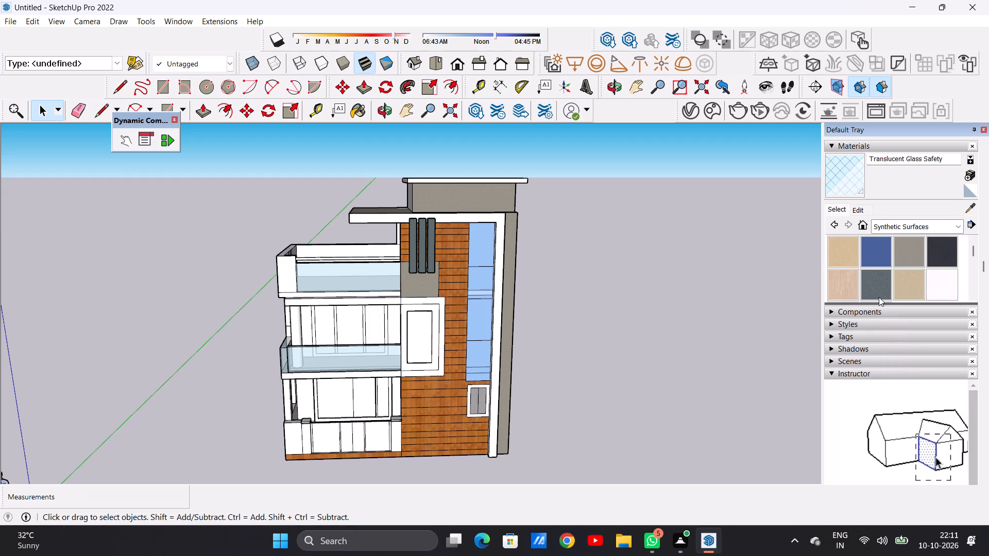
{"action": "left_click", "coordinate": [838, 283]}
{"action": "middle_click_drag", "start_coordinate": [380, 349], "coordinate": [342, 269]}
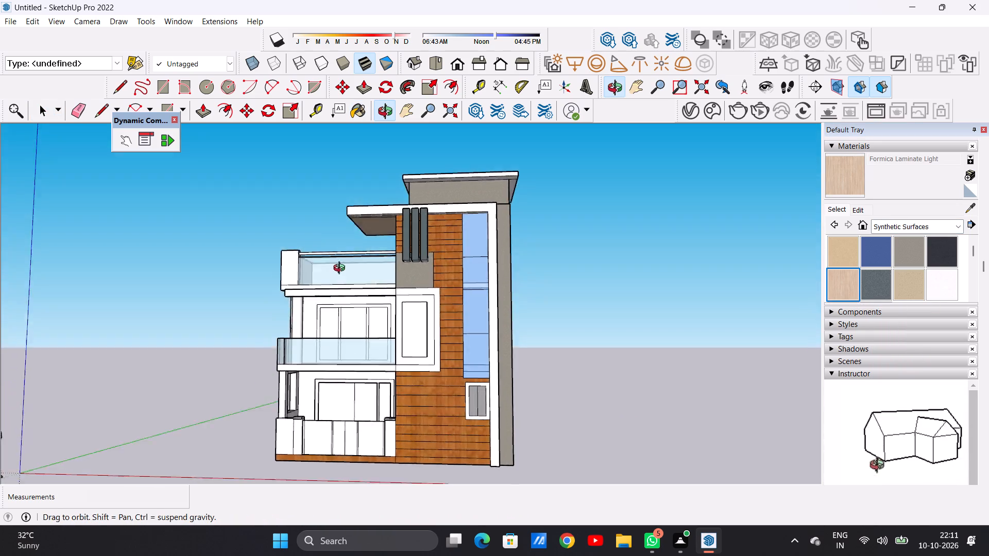
{"action": "middle_click_drag", "start_coordinate": [342, 269], "coordinate": [334, 226]}
{"action": "scroll", "coordinate": [391, 308], "scroll_direction": "up", "scroll_amount": 3}
{"action": "scroll", "coordinate": [385, 307], "scroll_direction": "down", "scroll_amount": 1}
{"action": "scroll", "coordinate": [383, 307], "scroll_direction": "up", "scroll_amount": 14}
{"action": "left_click", "coordinate": [345, 281]}
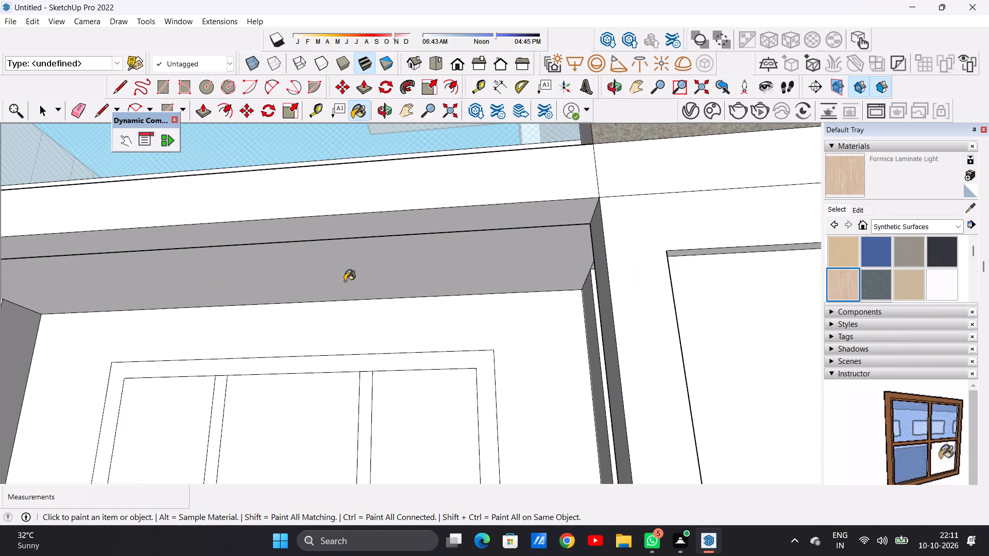
{"action": "left_click", "coordinate": [327, 228]}
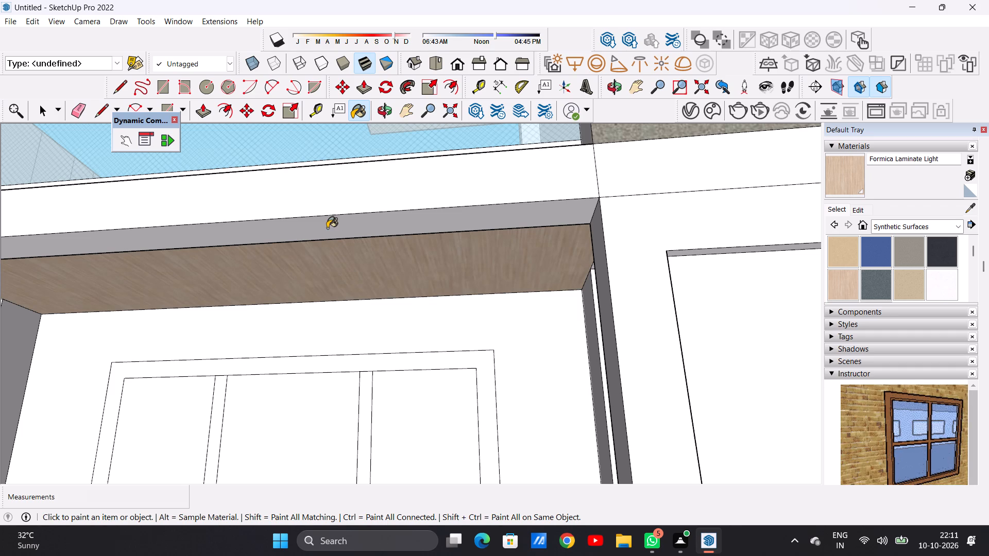
Paint the ground-floor porch's ceiling and the back wall around its window with Formica Laminate Light.
{"action": "scroll", "coordinate": [374, 287], "scroll_direction": "down", "scroll_amount": 17}
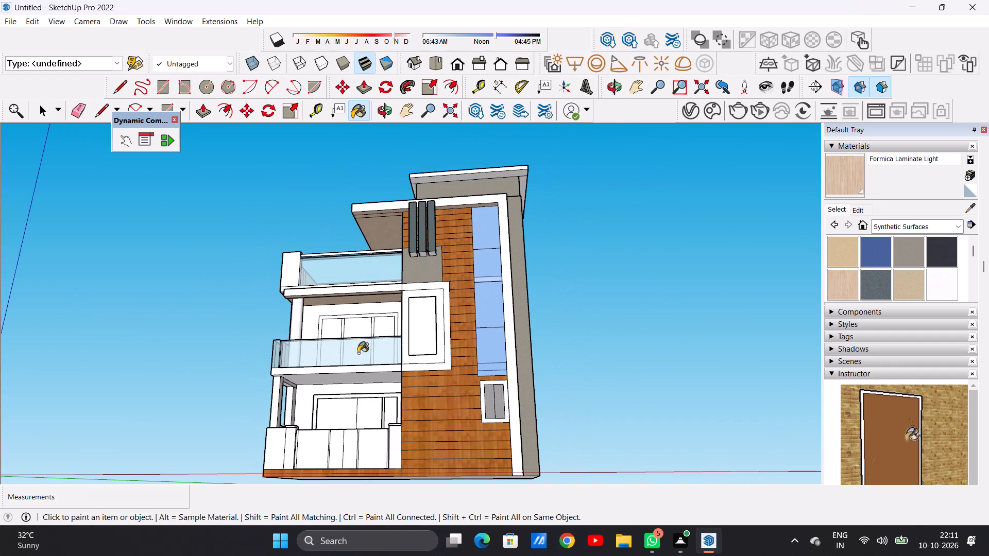
{"action": "middle_click_drag", "start_coordinate": [360, 399], "coordinate": [351, 384]}
{"action": "scroll", "coordinate": [351, 384], "scroll_direction": "up", "scroll_amount": 11}
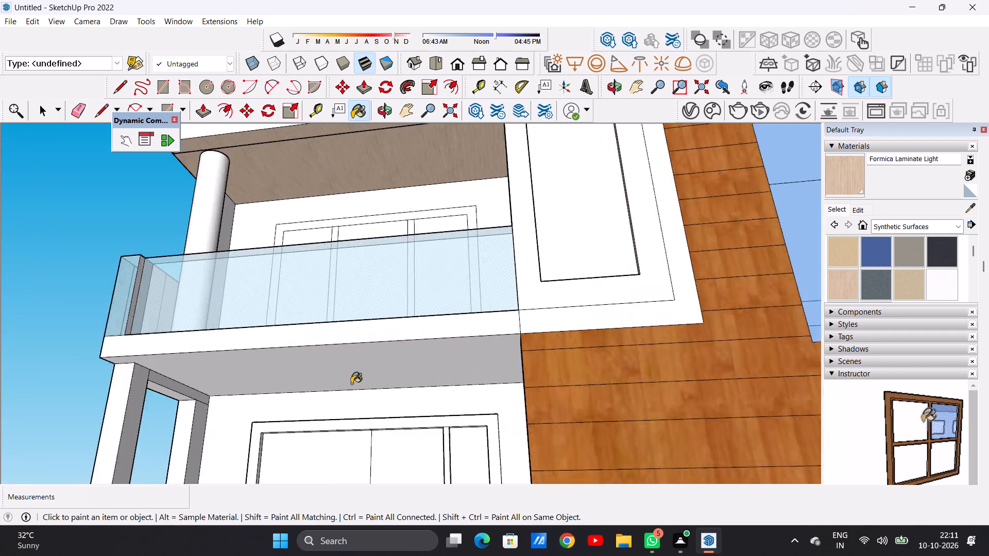
{"action": "scroll", "coordinate": [351, 384], "scroll_direction": "up", "scroll_amount": 3}
{"action": "left_click", "coordinate": [347, 359]}
{"action": "left_click", "coordinate": [372, 408]}
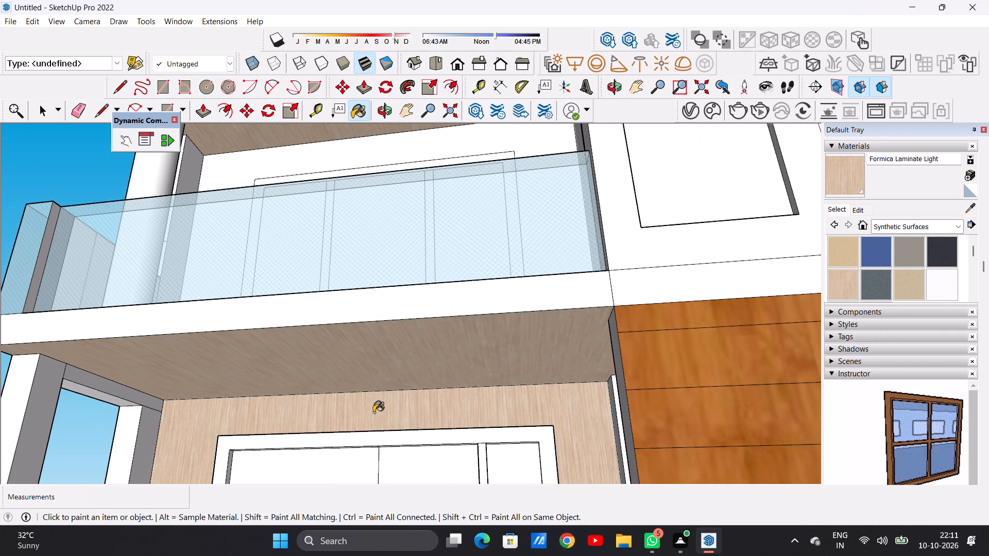
Paint the first-floor balcony's back wall around the window and the wall strip beyond the pillar with Formica Laminate Light.
{"action": "scroll", "coordinate": [377, 428], "scroll_direction": "down", "scroll_amount": 13}
{"action": "middle_click_drag", "start_coordinate": [375, 384], "coordinate": [389, 410]}
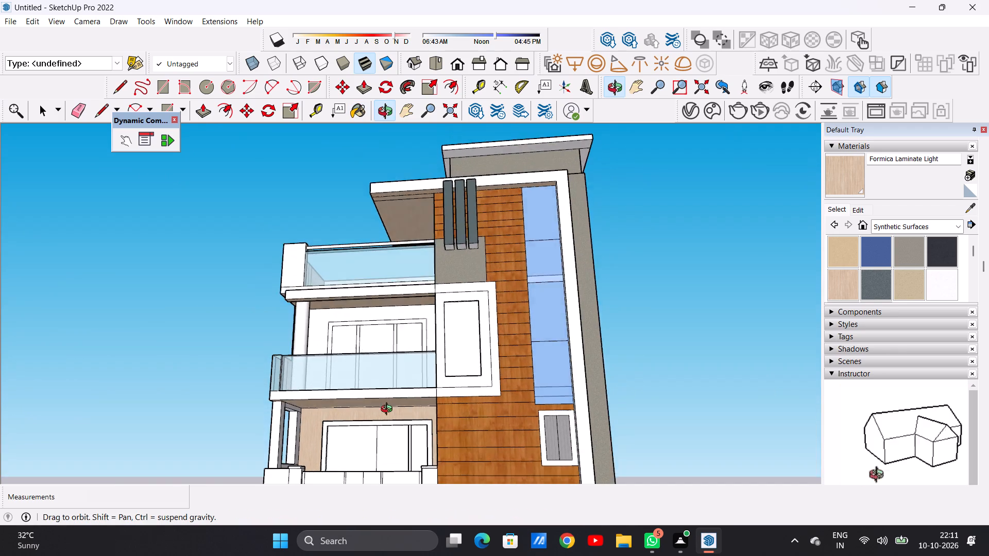
{"action": "middle_click_drag", "start_coordinate": [389, 410], "coordinate": [406, 510]}
{"action": "scroll", "coordinate": [408, 353], "scroll_direction": "up", "scroll_amount": 10}
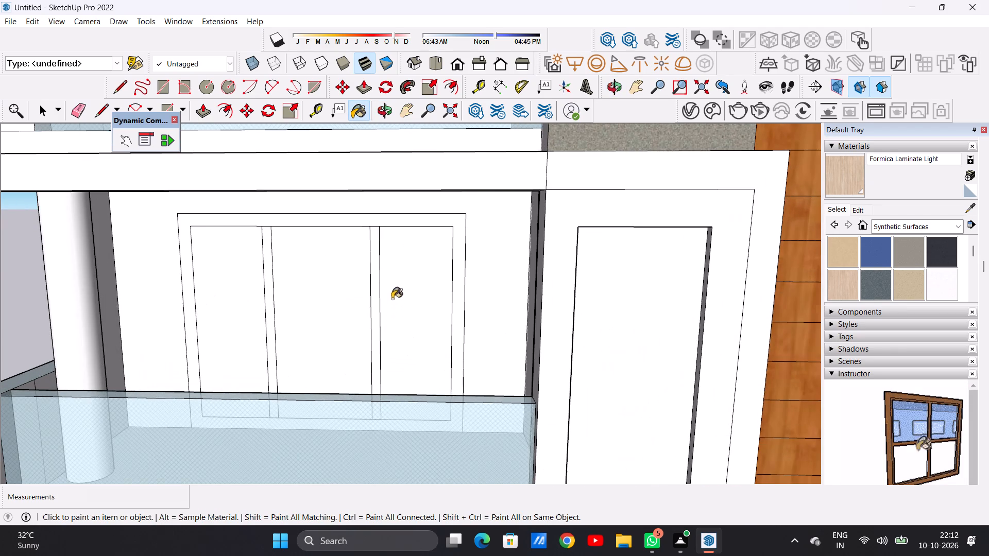
{"action": "left_click", "coordinate": [494, 216]}
{"action": "middle_click_drag", "start_coordinate": [494, 286], "coordinate": [571, 251]}
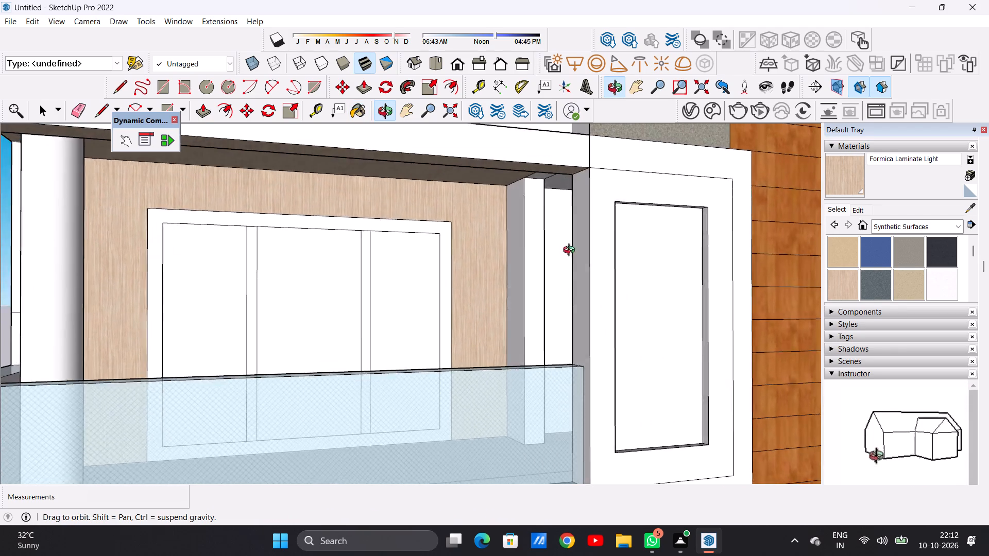
{"action": "middle_click_drag", "start_coordinate": [571, 251], "coordinate": [576, 276]}
{"action": "scroll", "coordinate": [560, 268], "scroll_direction": "up", "scroll_amount": 6}
{"action": "left_click", "coordinate": [555, 267]}
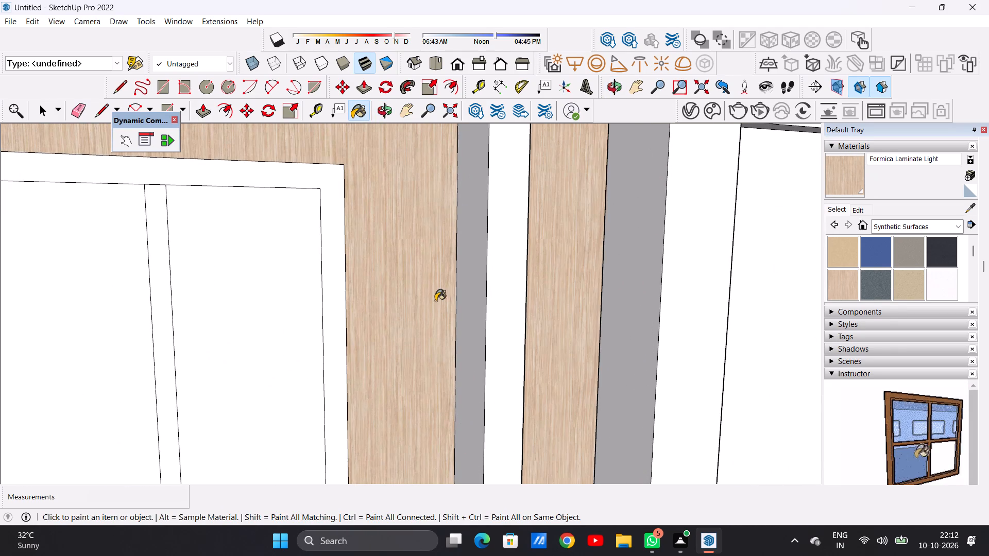
Paint the ground-floor entrance recess's door wall and adjoining side wall with Formica Laminate Light.
{"action": "scroll", "coordinate": [435, 302], "scroll_direction": "down", "scroll_amount": 20}
{"action": "scroll", "coordinate": [408, 380], "scroll_direction": "up", "scroll_amount": 16}
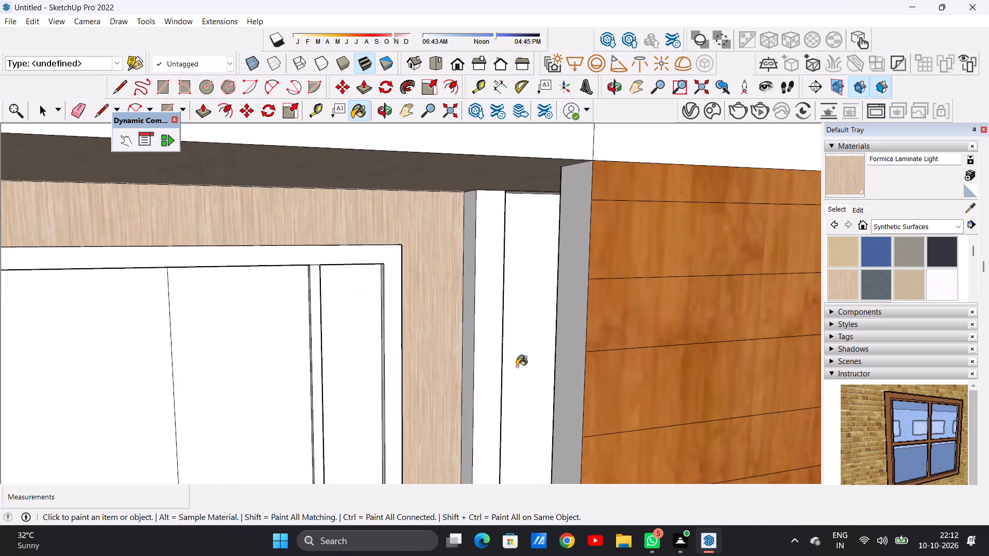
{"action": "scroll", "coordinate": [517, 367], "scroll_direction": "up", "scroll_amount": 2}
{"action": "left_click", "coordinate": [543, 352]}
{"action": "scroll", "coordinate": [466, 364], "scroll_direction": "down", "scroll_amount": 1}
{"action": "scroll", "coordinate": [466, 364], "scroll_direction": "up", "scroll_amount": 1}
{"action": "scroll", "coordinate": [466, 364], "scroll_direction": "down", "scroll_amount": 9}
{"action": "middle_click_drag", "start_coordinate": [447, 359], "coordinate": [480, 356]}
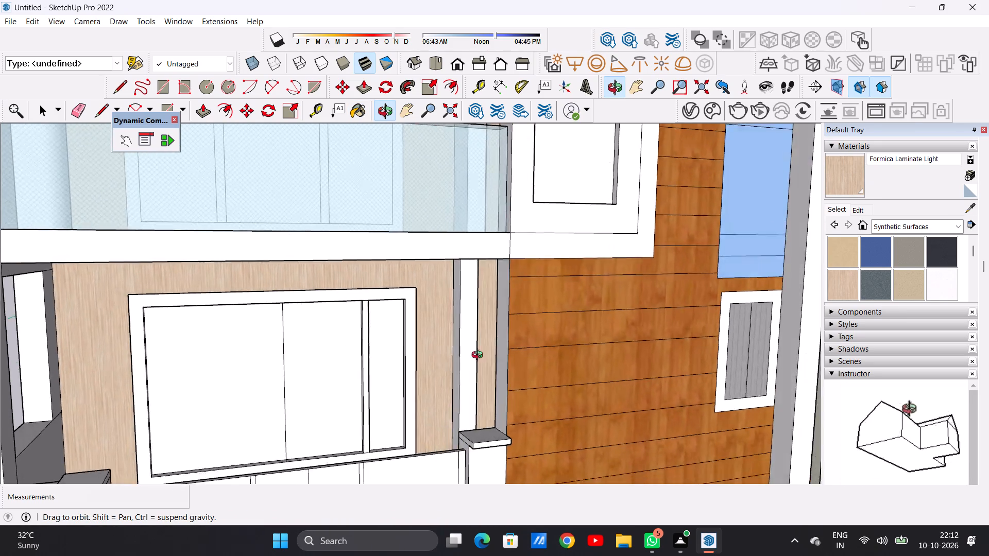
{"action": "middle_click_drag", "start_coordinate": [480, 356], "coordinate": [637, 362]}
{"action": "scroll", "coordinate": [482, 357], "scroll_direction": "up", "scroll_amount": 5}
{"action": "left_click", "coordinate": [509, 333]}
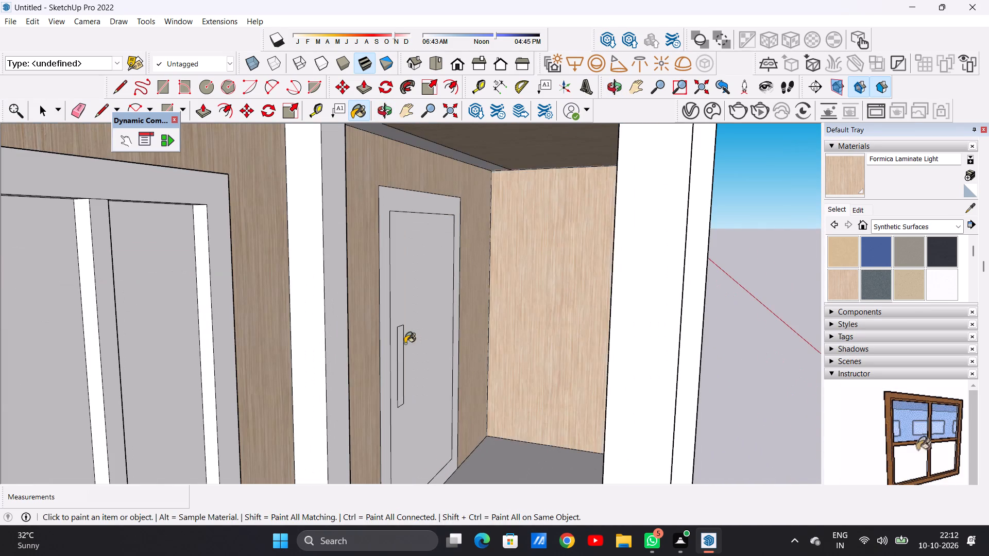
Paint the inner faces of the ground-floor porch's open side wall, around its opening, with Formica Laminate Light.
{"action": "scroll", "coordinate": [405, 343], "scroll_direction": "down", "scroll_amount": 6}
{"action": "middle_click_drag", "start_coordinate": [433, 343], "coordinate": [405, 266]}
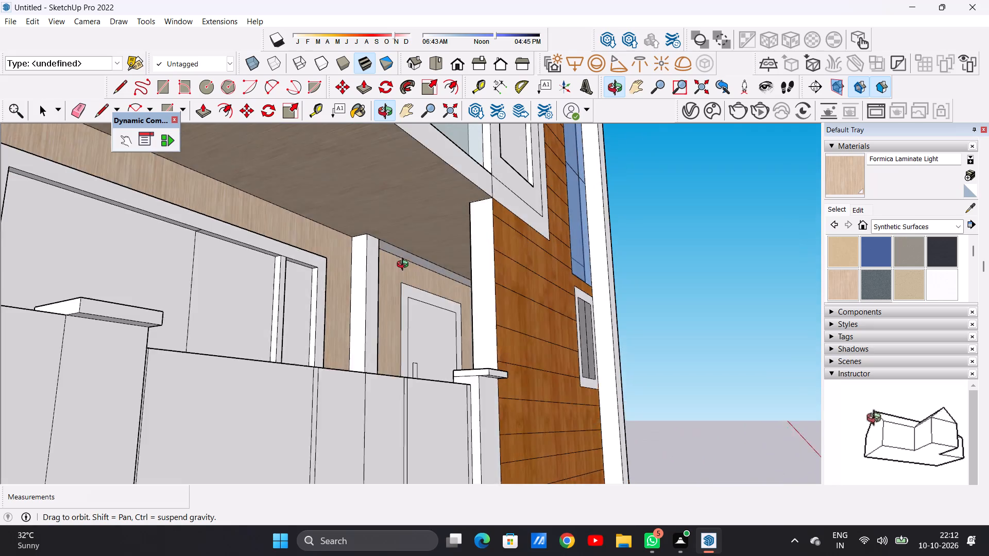
{"action": "middle_click_drag", "start_coordinate": [405, 266], "coordinate": [109, 346]}
{"action": "scroll", "coordinate": [99, 352], "scroll_direction": "up", "scroll_amount": 6}
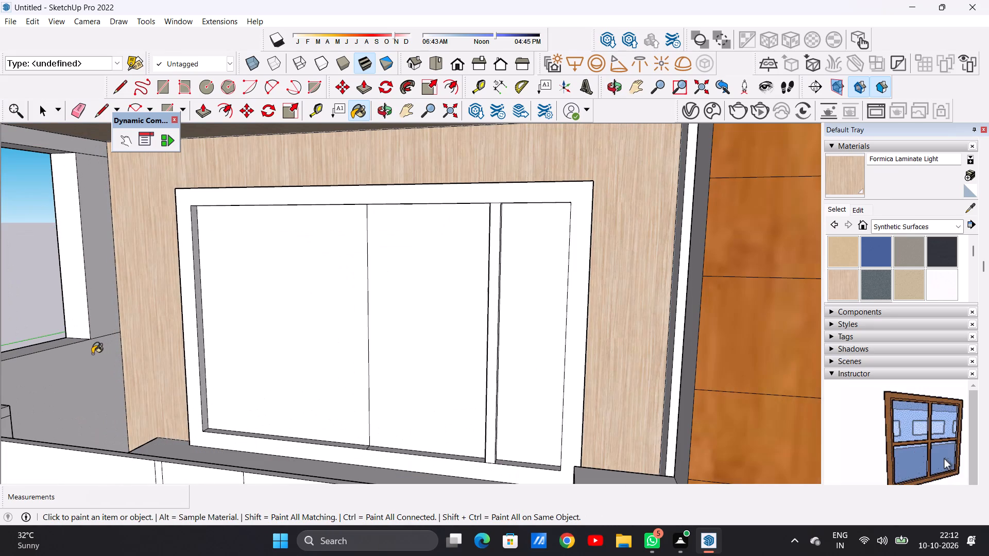
{"action": "left_click", "coordinate": [92, 354]}
{"action": "left_click", "coordinate": [110, 317]}
Paint the end wall of the first-floor balcony recess, including its narrow corner strip, with Formica Laminate Light.
{"action": "scroll", "coordinate": [165, 344], "scroll_direction": "down", "scroll_amount": 15}
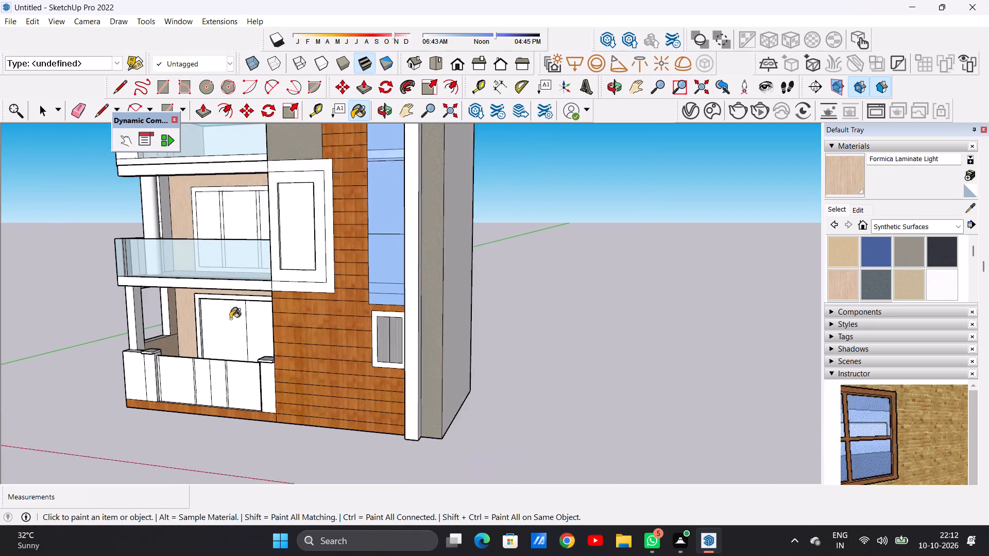
{"action": "scroll", "coordinate": [230, 319], "scroll_direction": "down", "scroll_amount": 1}
{"action": "middle_click_drag", "start_coordinate": [269, 333], "coordinate": [524, 340]}
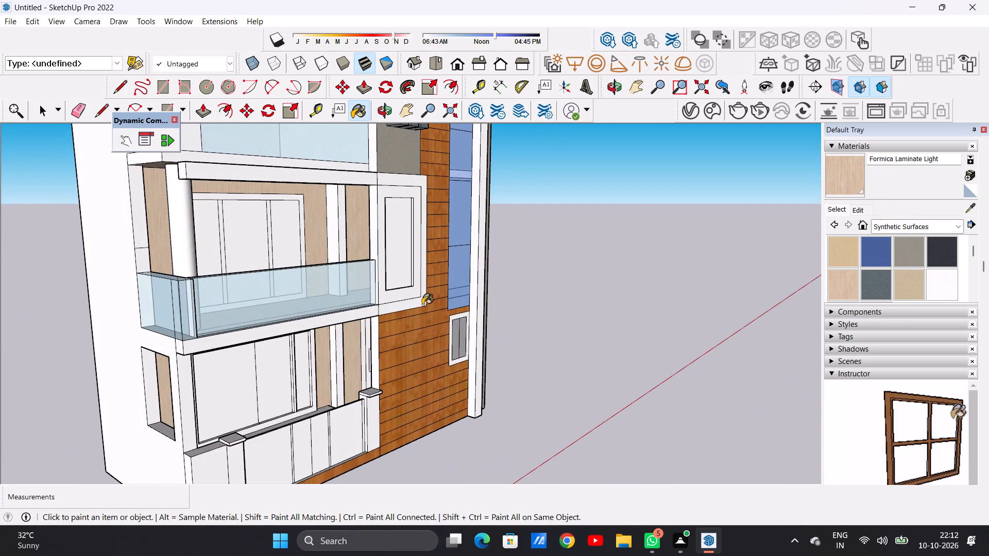
{"action": "scroll", "coordinate": [355, 260], "scroll_direction": "up", "scroll_amount": 3}
{"action": "middle_click_drag", "start_coordinate": [331, 231], "coordinate": [451, 260]}
{"action": "scroll", "coordinate": [363, 231], "scroll_direction": "up", "scroll_amount": 5}
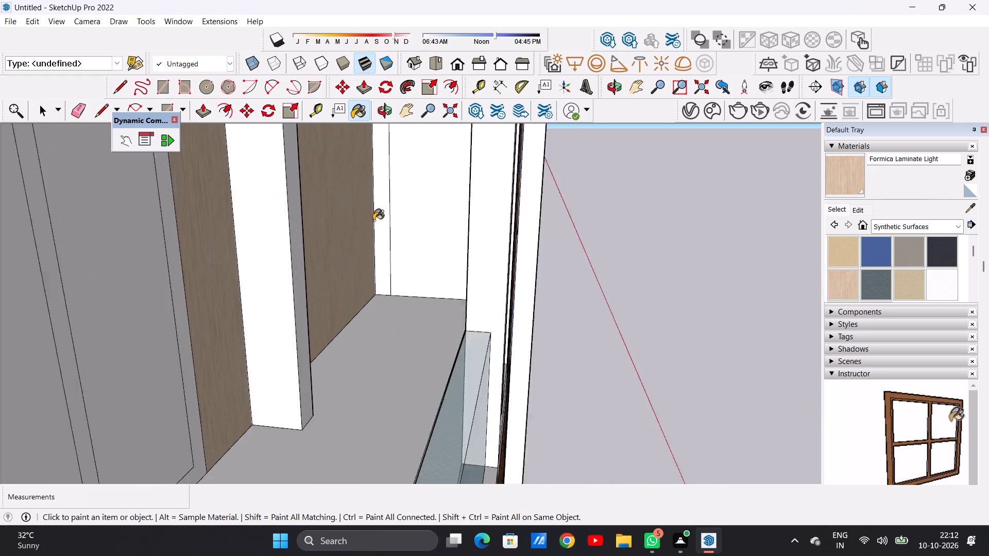
{"action": "scroll", "coordinate": [373, 220], "scroll_direction": "up", "scroll_amount": 2}
{"action": "left_click", "coordinate": [374, 210]}
{"action": "left_click", "coordinate": [428, 216]}
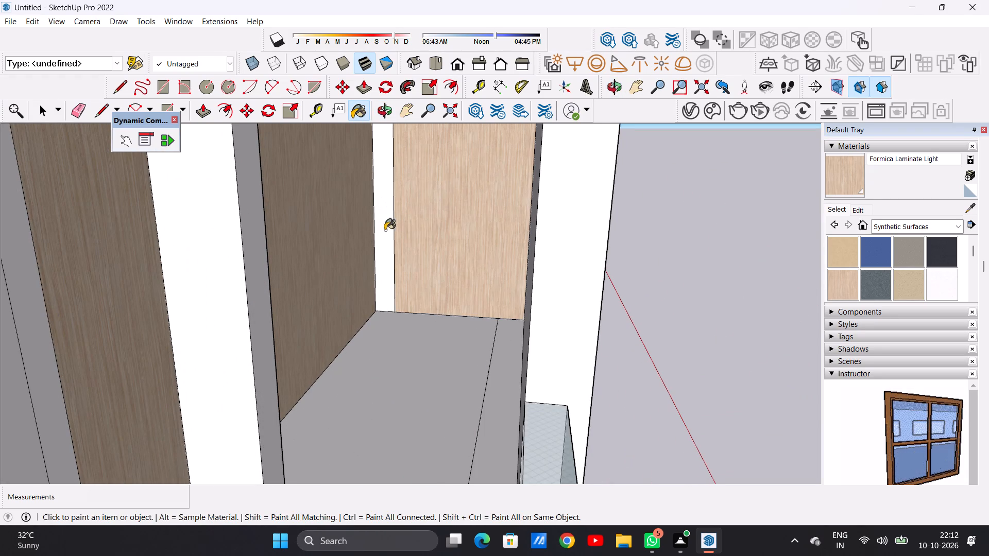
{"action": "left_click", "coordinate": [381, 231]}
Inspect the balcony and porch walls from several angles for surfaces still lacking the laminate finish.
{"action": "scroll", "coordinate": [387, 282], "scroll_direction": "down", "scroll_amount": 12}
{"action": "middle_click_drag", "start_coordinate": [409, 303], "coordinate": [165, 304]}
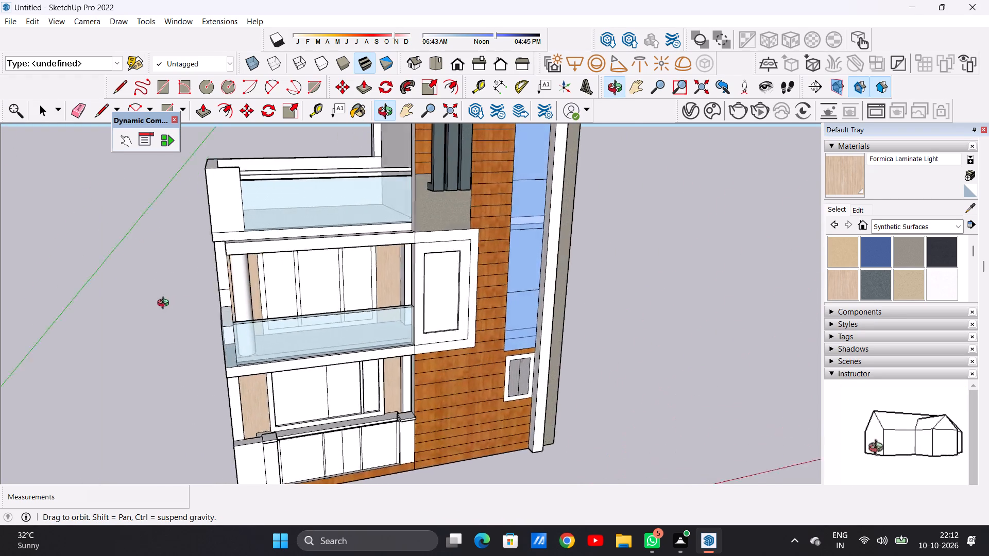
{"action": "middle_click_drag", "start_coordinate": [165, 304], "coordinate": [39, 282]}
{"action": "scroll", "coordinate": [279, 286], "scroll_direction": "up", "scroll_amount": 4}
{"action": "middle_click_drag", "start_coordinate": [272, 291], "coordinate": [437, 291]}
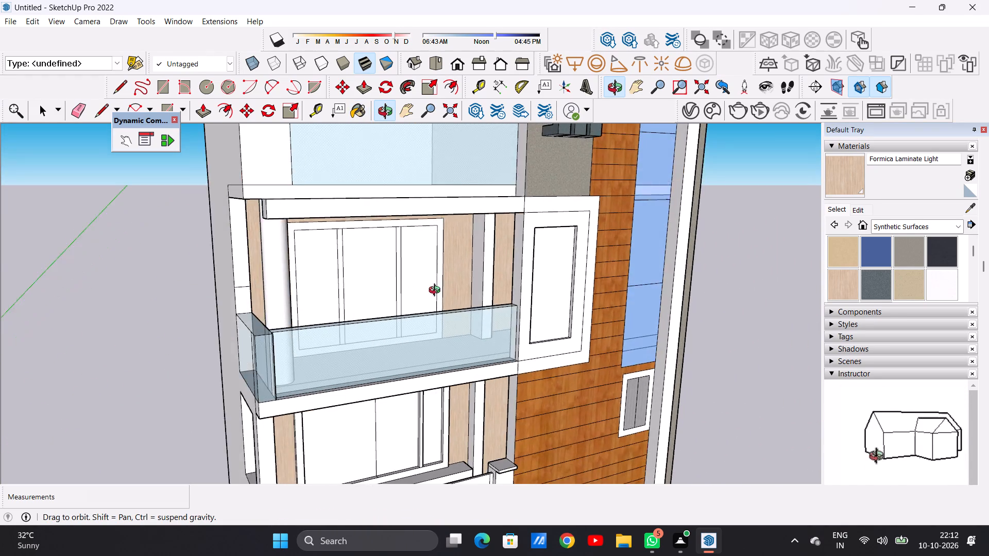
{"action": "middle_click_drag", "start_coordinate": [437, 291], "coordinate": [326, 294]}
{"action": "scroll", "coordinate": [326, 294], "scroll_direction": "up", "scroll_amount": 1}
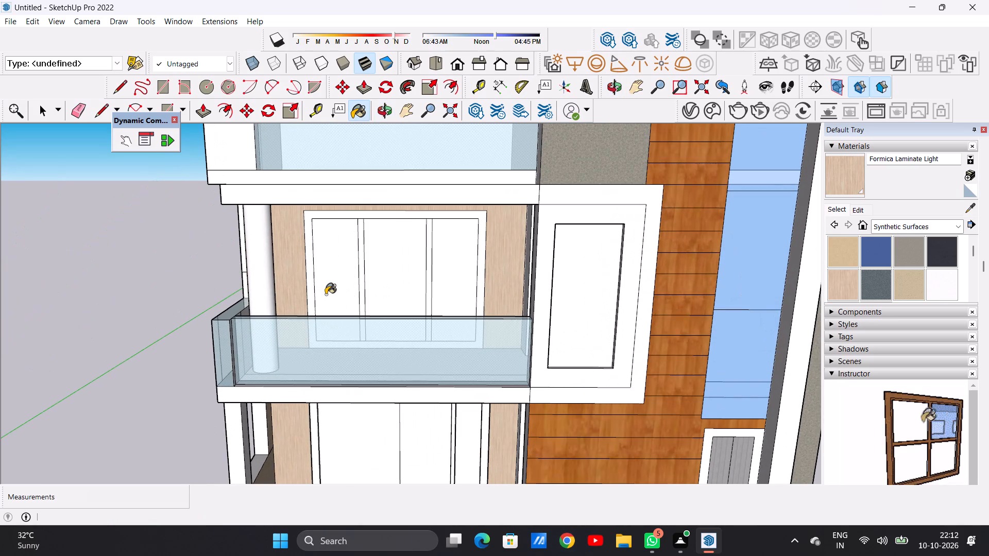
{"action": "scroll", "coordinate": [321, 295], "scroll_direction": "down", "scroll_amount": 14}
{"action": "middle_click_drag", "start_coordinate": [368, 352], "coordinate": [319, 334]}
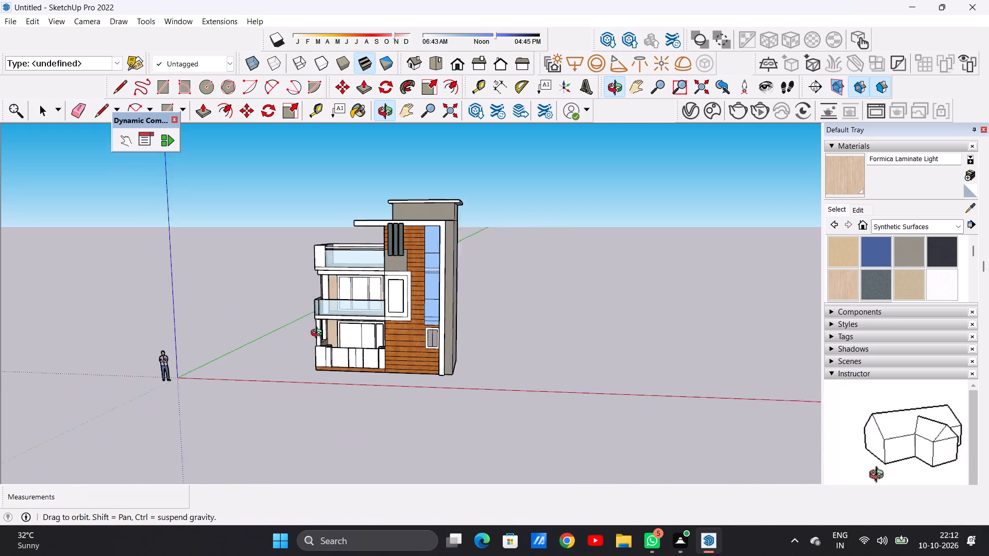
{"action": "middle_click_drag", "start_coordinate": [319, 334], "coordinate": [364, 321]}
{"action": "scroll", "coordinate": [364, 343], "scroll_direction": "up", "scroll_amount": 6}
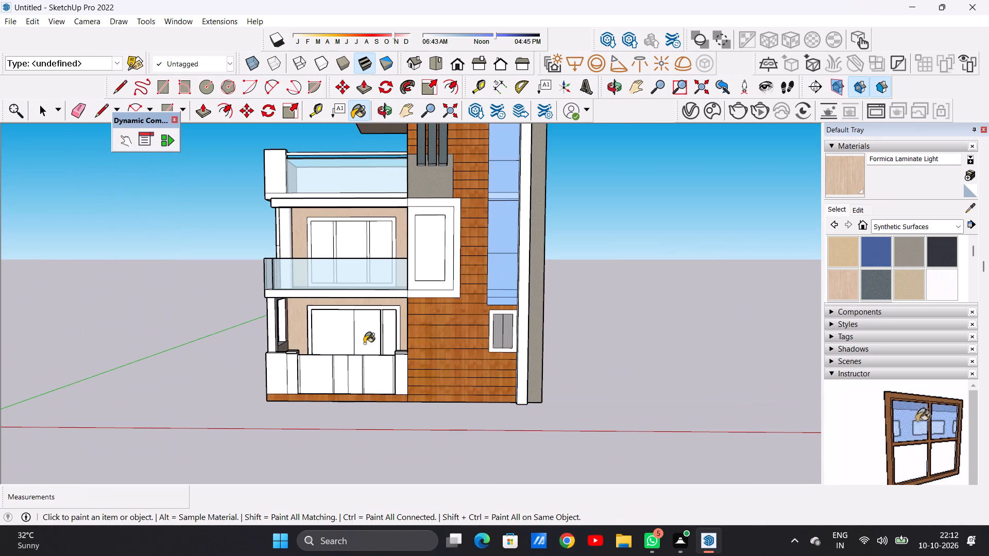
{"action": "key", "text": "space"}
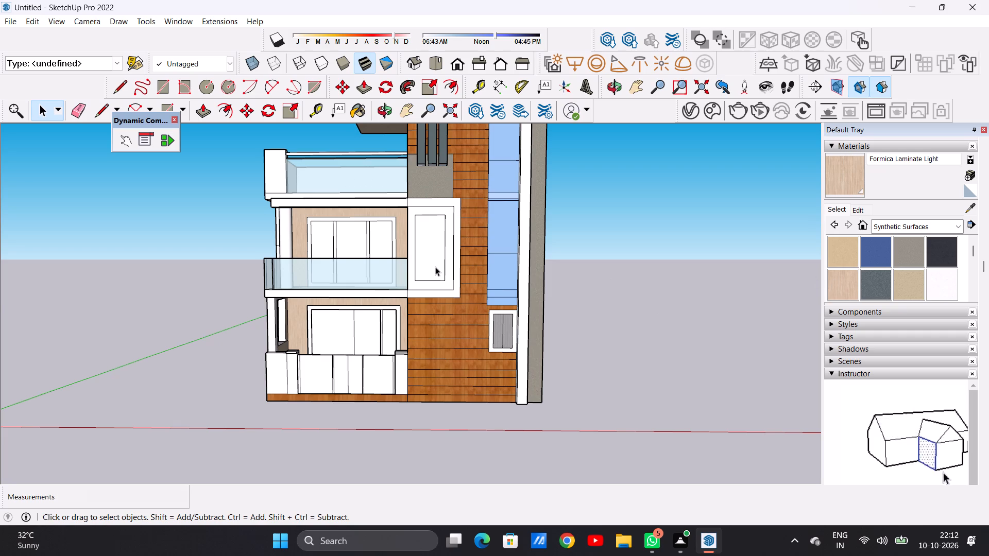
Paint the recessed panel inside the first-floor projecting white frame with Terrazzo Tile Light from Synthetic Surfaces.
{"action": "middle_click_drag", "start_coordinate": [407, 284], "coordinate": [244, 379]}
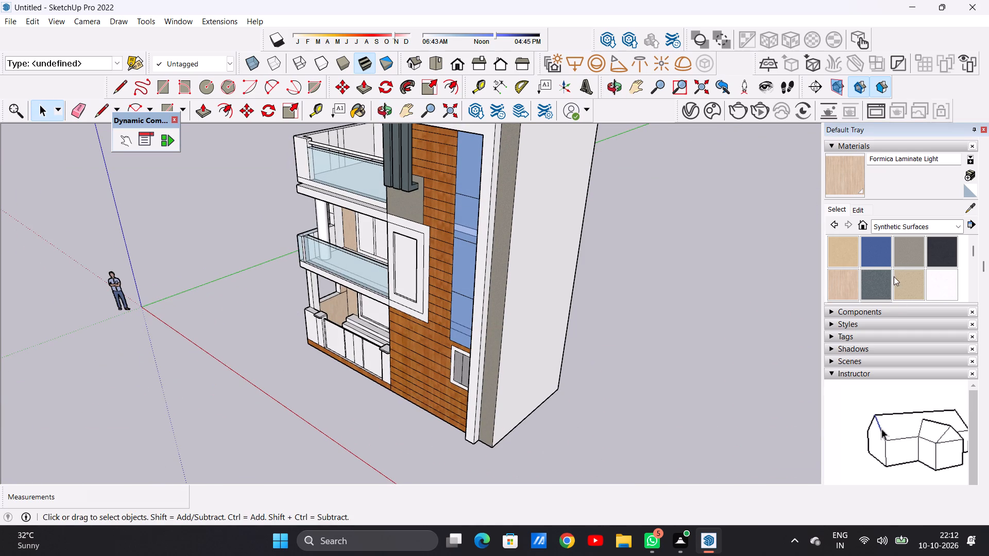
{"action": "scroll", "coordinate": [862, 274], "scroll_direction": "down", "scroll_amount": 1}
{"action": "left_click", "coordinate": [882, 259]}
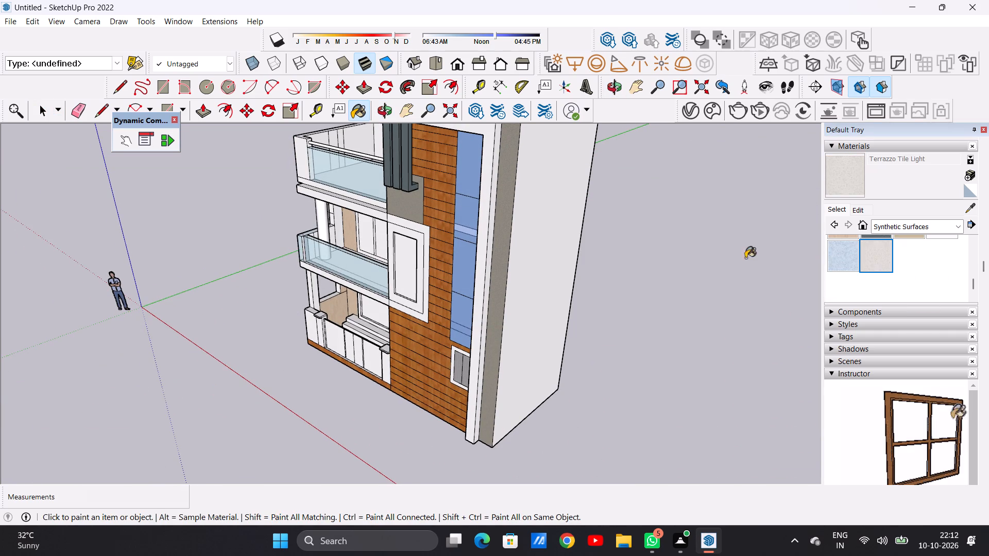
{"action": "scroll", "coordinate": [417, 293], "scroll_direction": "up", "scroll_amount": 12}
{"action": "left_click", "coordinate": [389, 253]}
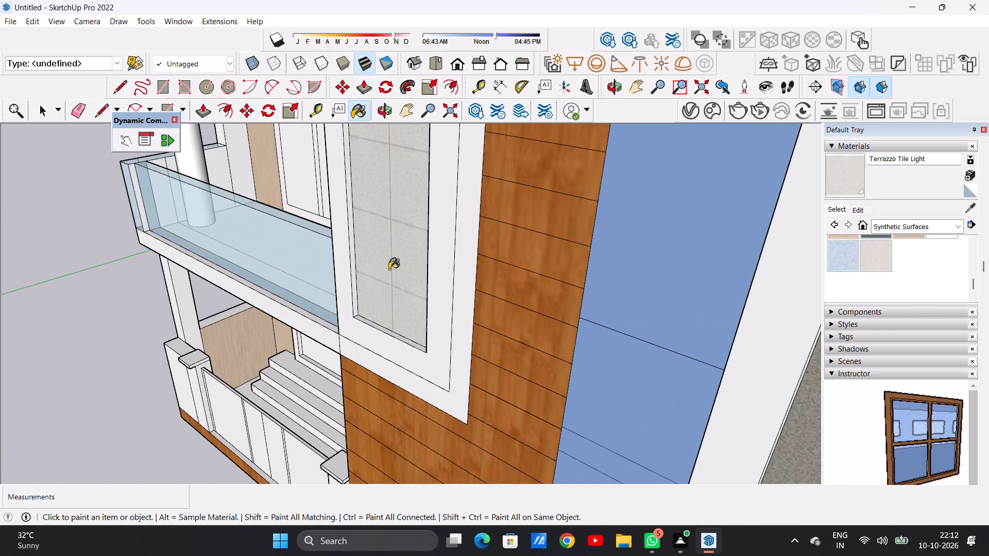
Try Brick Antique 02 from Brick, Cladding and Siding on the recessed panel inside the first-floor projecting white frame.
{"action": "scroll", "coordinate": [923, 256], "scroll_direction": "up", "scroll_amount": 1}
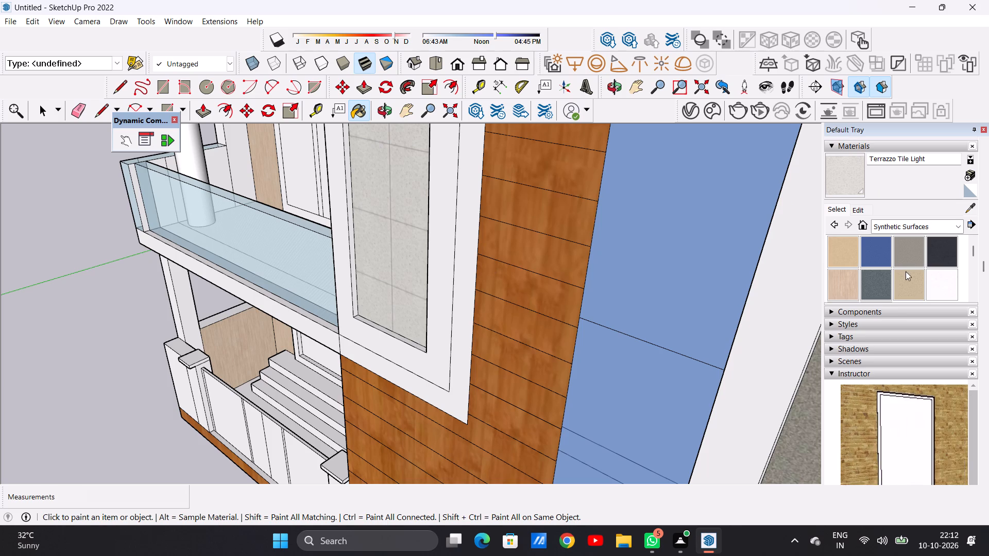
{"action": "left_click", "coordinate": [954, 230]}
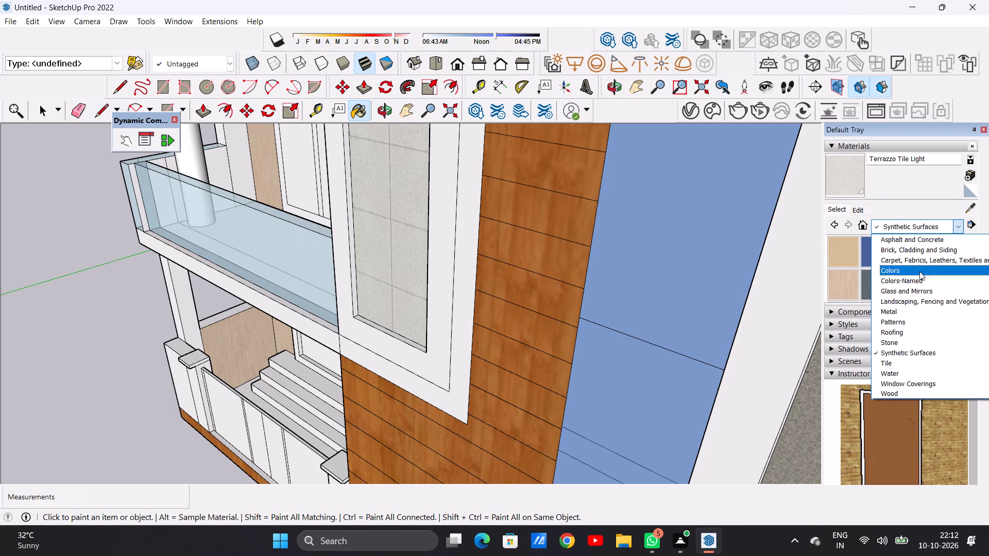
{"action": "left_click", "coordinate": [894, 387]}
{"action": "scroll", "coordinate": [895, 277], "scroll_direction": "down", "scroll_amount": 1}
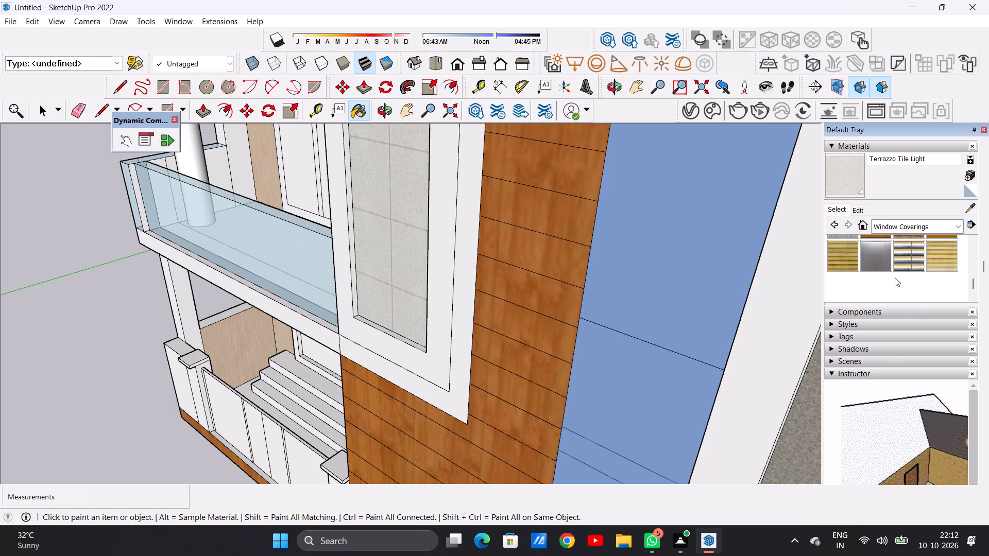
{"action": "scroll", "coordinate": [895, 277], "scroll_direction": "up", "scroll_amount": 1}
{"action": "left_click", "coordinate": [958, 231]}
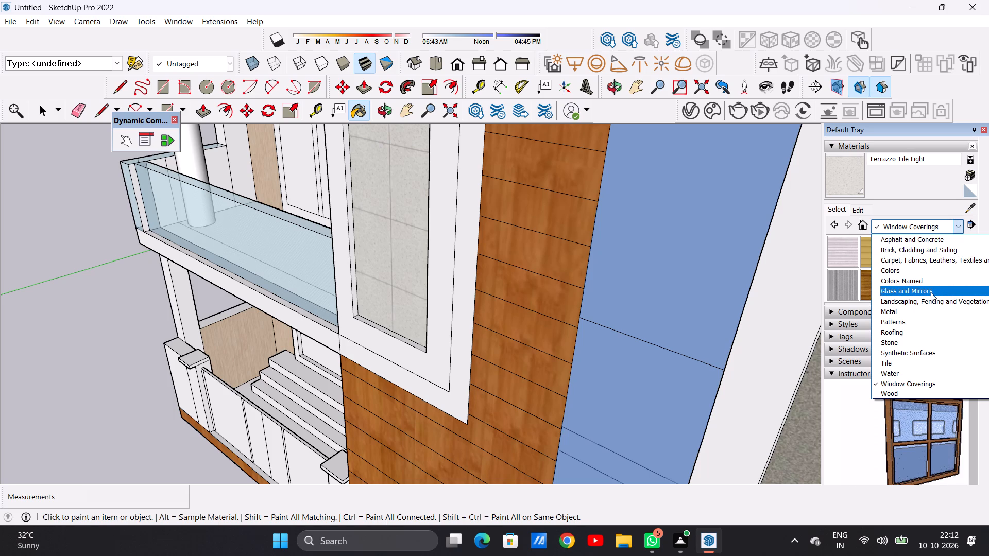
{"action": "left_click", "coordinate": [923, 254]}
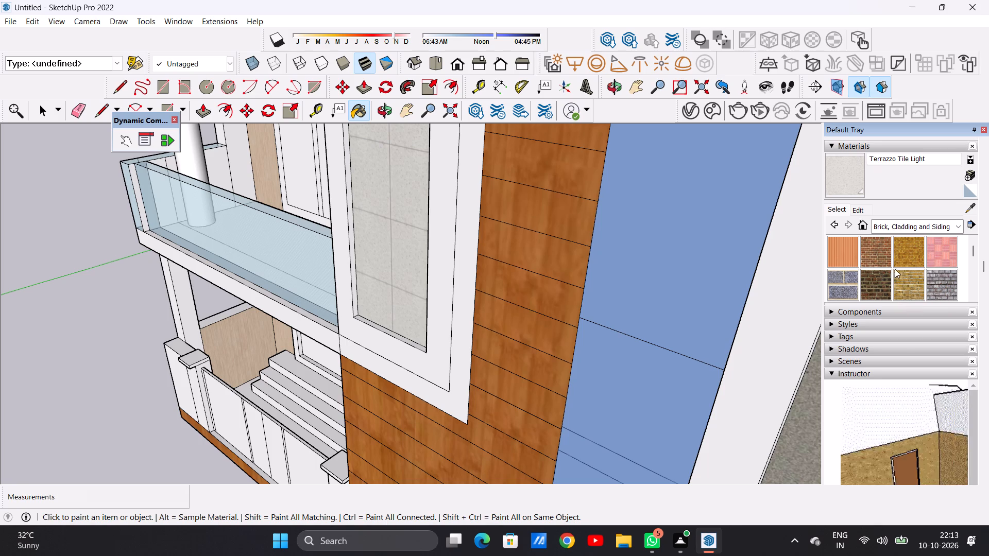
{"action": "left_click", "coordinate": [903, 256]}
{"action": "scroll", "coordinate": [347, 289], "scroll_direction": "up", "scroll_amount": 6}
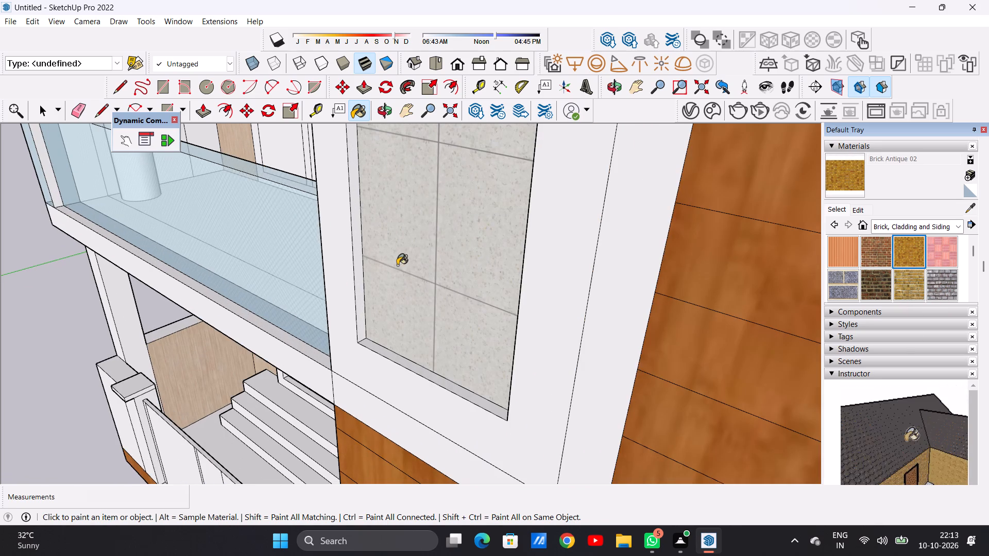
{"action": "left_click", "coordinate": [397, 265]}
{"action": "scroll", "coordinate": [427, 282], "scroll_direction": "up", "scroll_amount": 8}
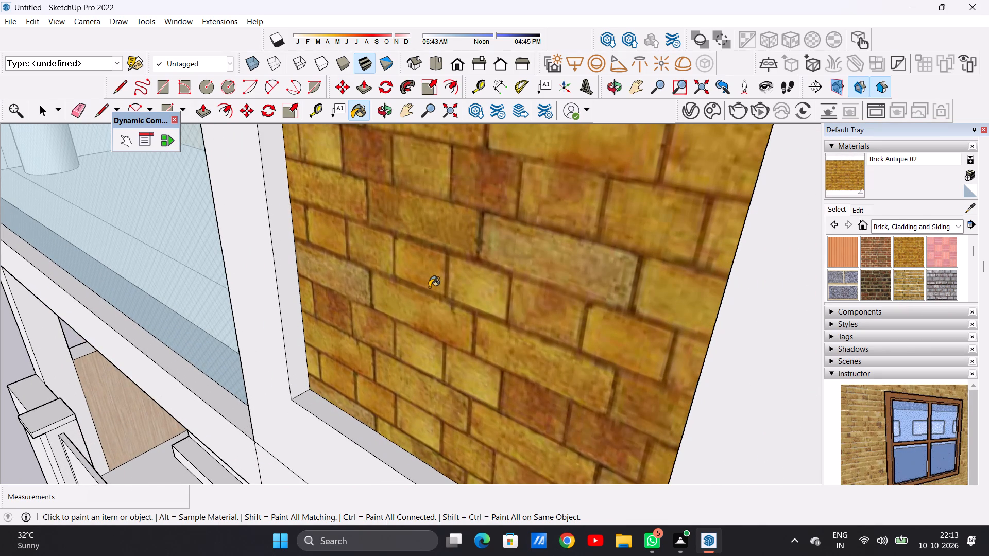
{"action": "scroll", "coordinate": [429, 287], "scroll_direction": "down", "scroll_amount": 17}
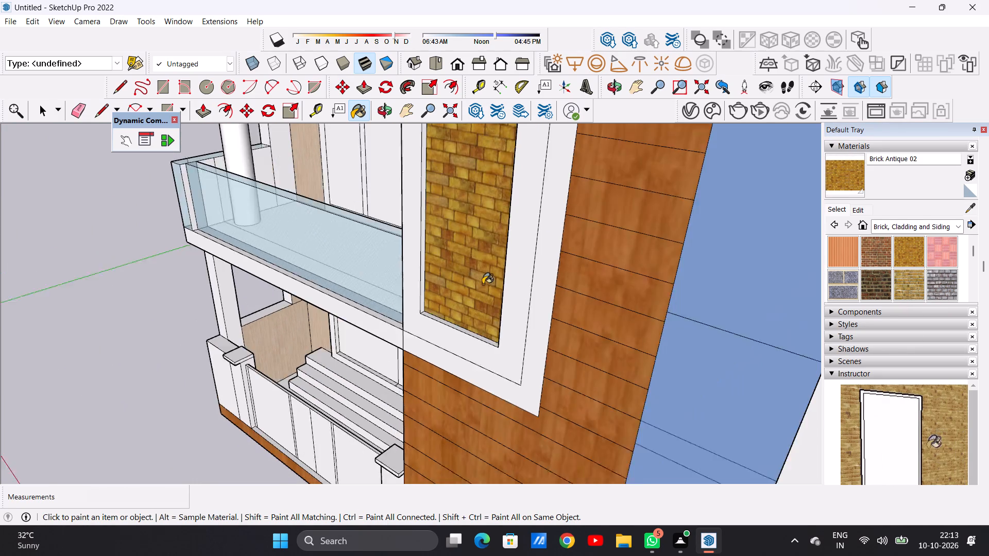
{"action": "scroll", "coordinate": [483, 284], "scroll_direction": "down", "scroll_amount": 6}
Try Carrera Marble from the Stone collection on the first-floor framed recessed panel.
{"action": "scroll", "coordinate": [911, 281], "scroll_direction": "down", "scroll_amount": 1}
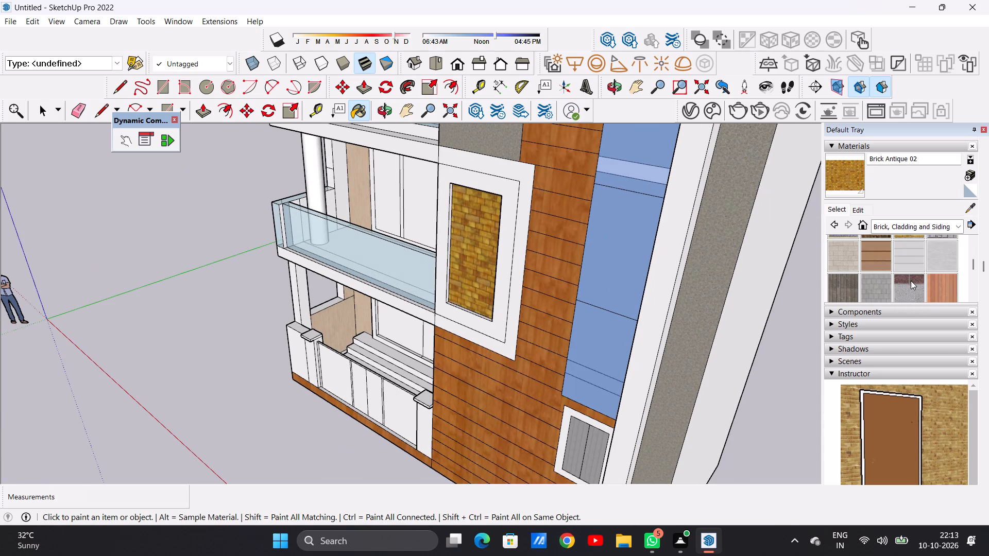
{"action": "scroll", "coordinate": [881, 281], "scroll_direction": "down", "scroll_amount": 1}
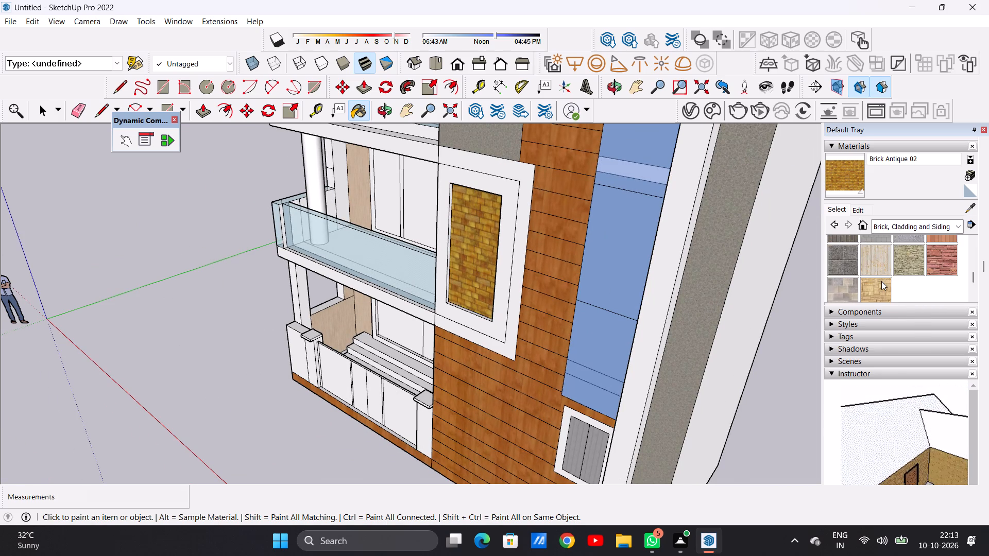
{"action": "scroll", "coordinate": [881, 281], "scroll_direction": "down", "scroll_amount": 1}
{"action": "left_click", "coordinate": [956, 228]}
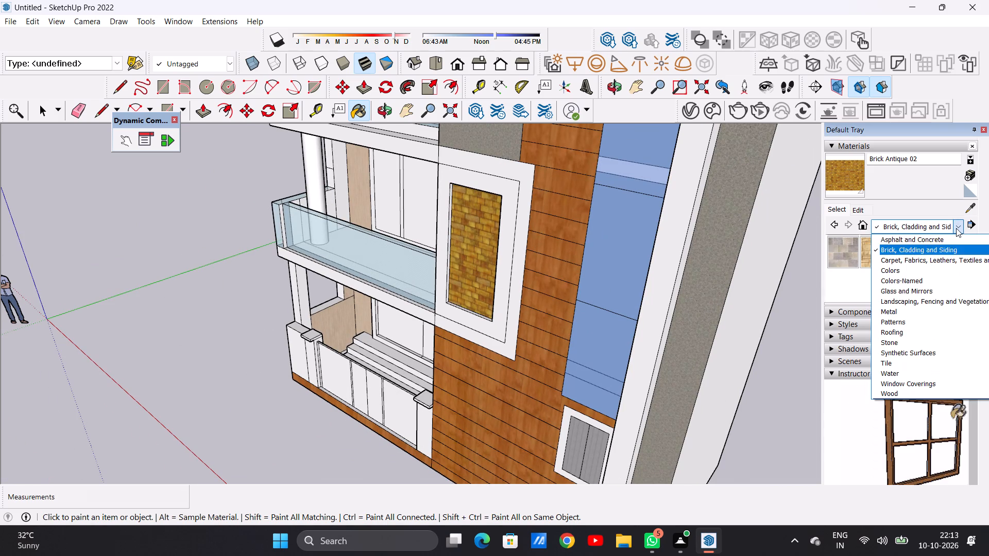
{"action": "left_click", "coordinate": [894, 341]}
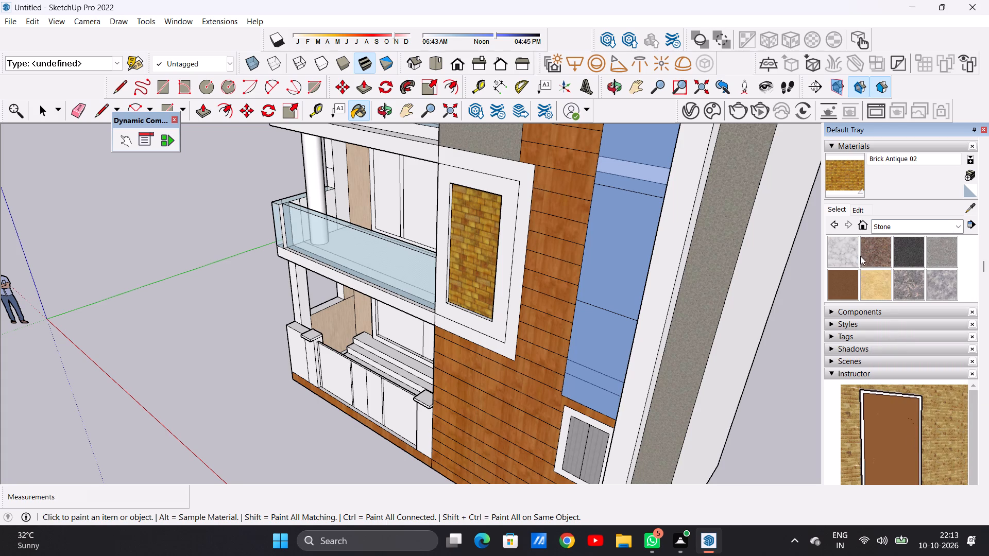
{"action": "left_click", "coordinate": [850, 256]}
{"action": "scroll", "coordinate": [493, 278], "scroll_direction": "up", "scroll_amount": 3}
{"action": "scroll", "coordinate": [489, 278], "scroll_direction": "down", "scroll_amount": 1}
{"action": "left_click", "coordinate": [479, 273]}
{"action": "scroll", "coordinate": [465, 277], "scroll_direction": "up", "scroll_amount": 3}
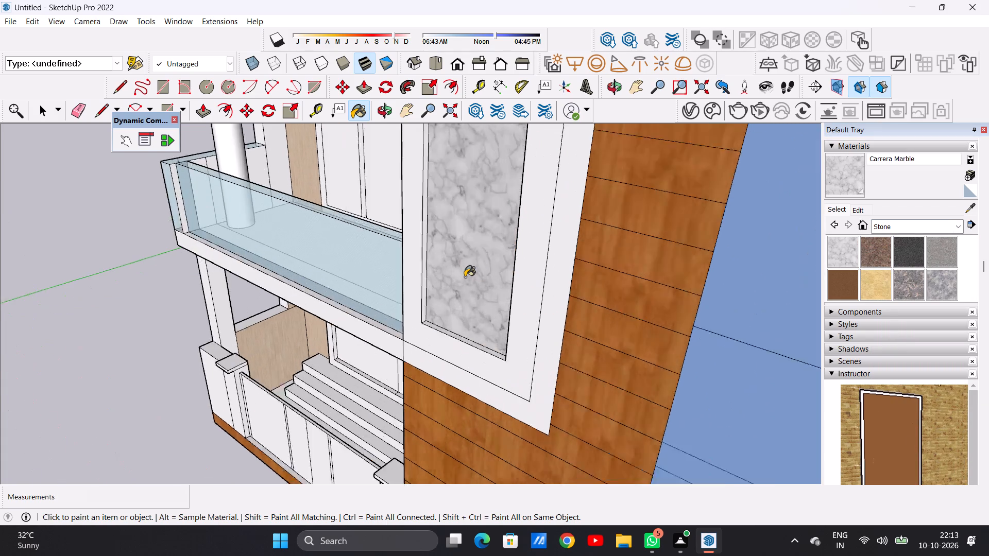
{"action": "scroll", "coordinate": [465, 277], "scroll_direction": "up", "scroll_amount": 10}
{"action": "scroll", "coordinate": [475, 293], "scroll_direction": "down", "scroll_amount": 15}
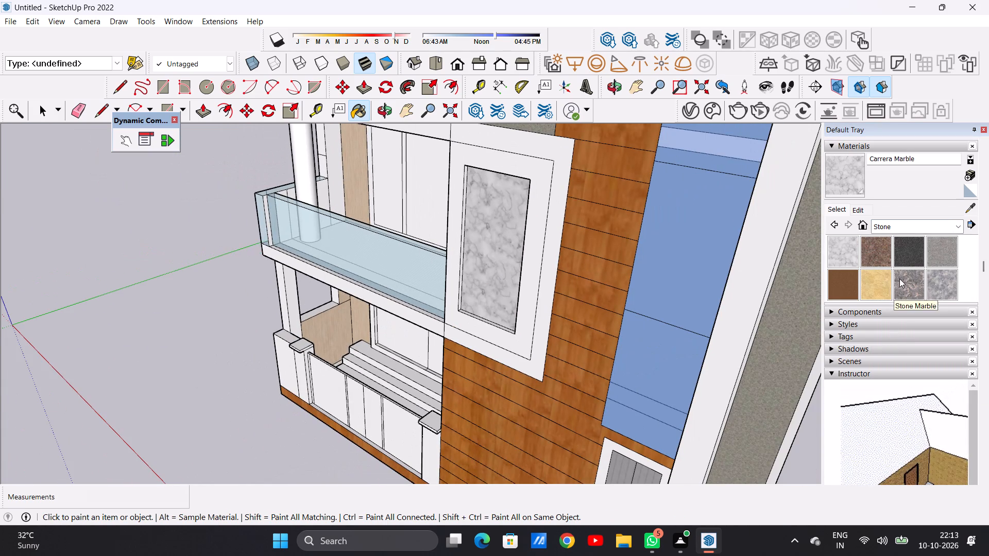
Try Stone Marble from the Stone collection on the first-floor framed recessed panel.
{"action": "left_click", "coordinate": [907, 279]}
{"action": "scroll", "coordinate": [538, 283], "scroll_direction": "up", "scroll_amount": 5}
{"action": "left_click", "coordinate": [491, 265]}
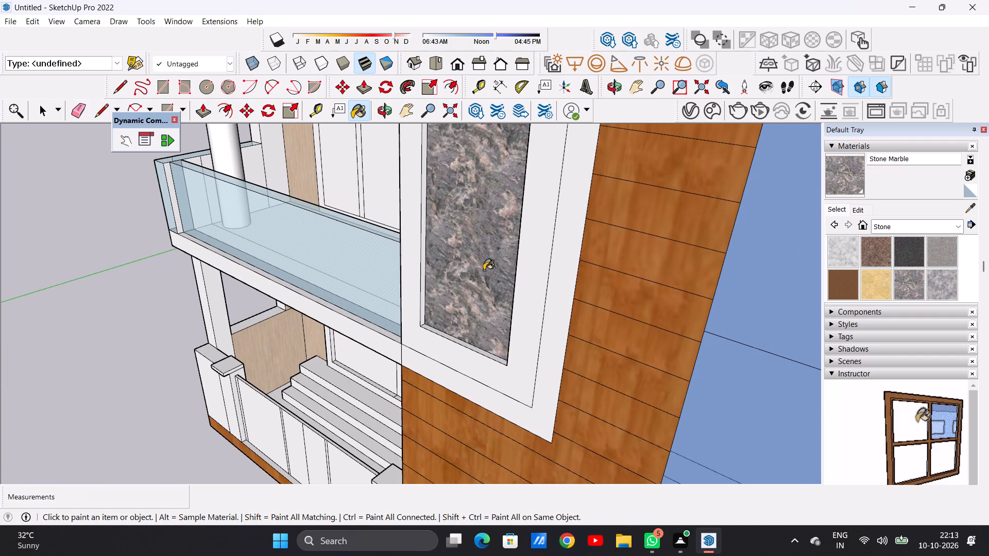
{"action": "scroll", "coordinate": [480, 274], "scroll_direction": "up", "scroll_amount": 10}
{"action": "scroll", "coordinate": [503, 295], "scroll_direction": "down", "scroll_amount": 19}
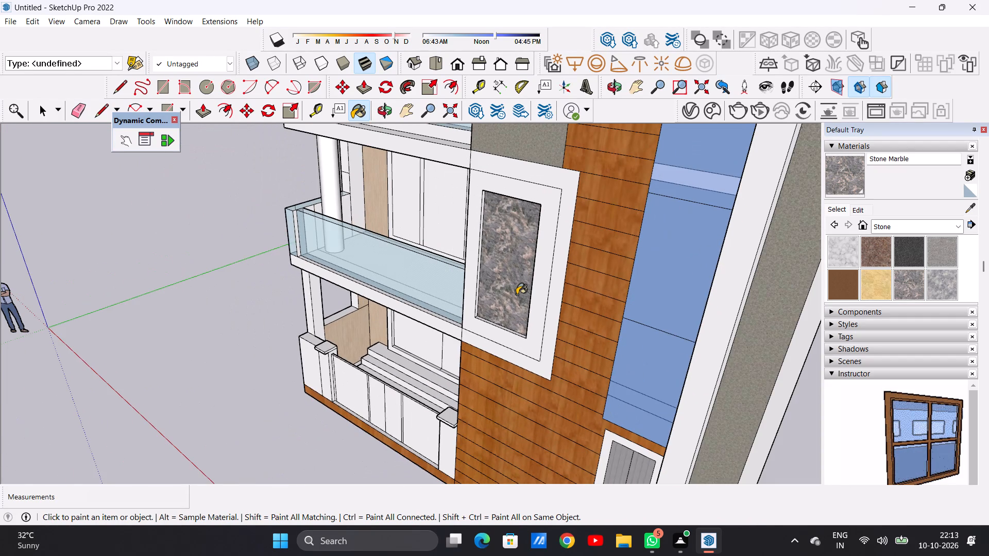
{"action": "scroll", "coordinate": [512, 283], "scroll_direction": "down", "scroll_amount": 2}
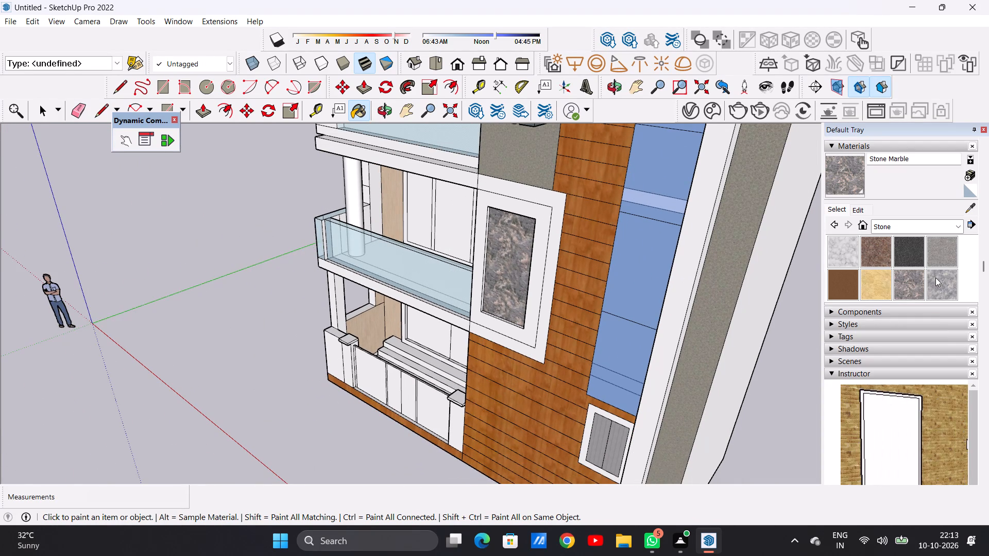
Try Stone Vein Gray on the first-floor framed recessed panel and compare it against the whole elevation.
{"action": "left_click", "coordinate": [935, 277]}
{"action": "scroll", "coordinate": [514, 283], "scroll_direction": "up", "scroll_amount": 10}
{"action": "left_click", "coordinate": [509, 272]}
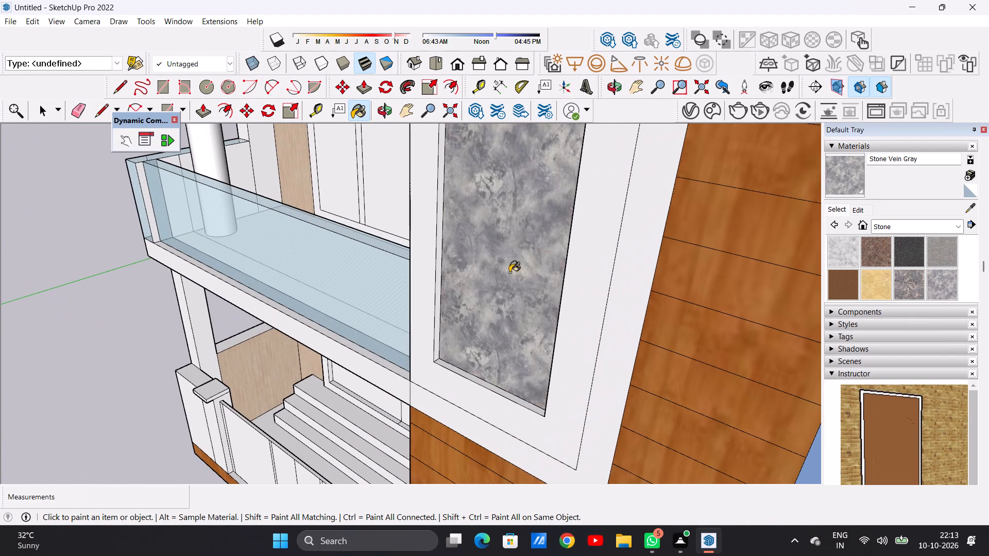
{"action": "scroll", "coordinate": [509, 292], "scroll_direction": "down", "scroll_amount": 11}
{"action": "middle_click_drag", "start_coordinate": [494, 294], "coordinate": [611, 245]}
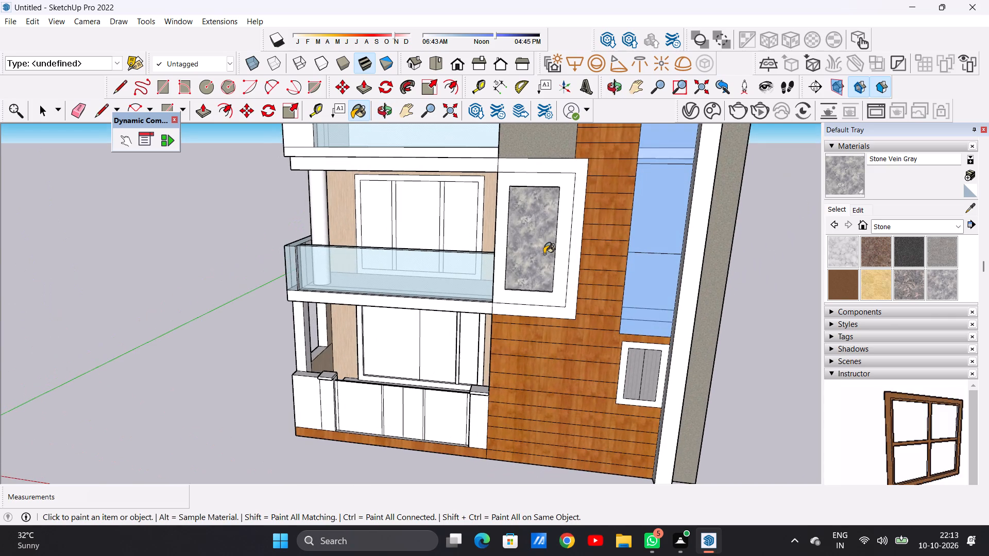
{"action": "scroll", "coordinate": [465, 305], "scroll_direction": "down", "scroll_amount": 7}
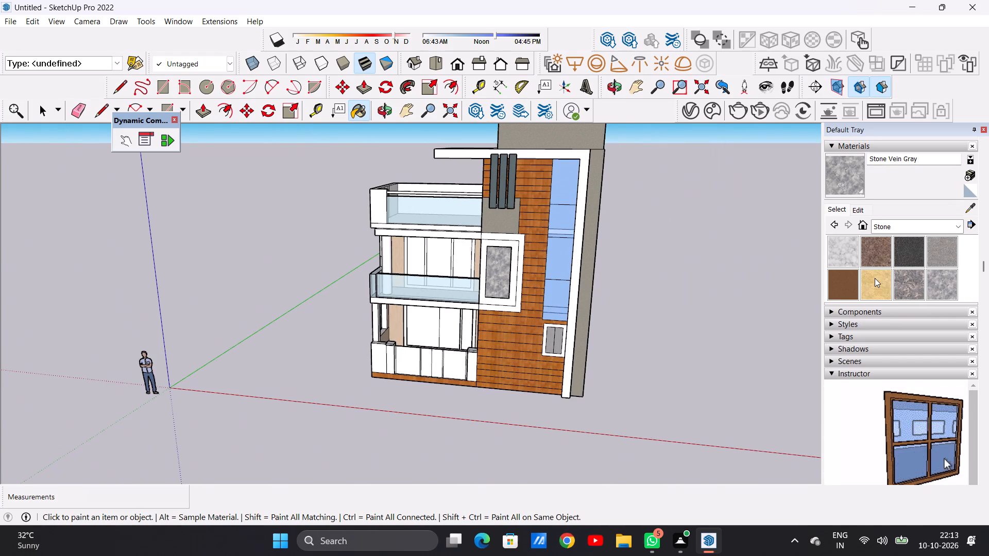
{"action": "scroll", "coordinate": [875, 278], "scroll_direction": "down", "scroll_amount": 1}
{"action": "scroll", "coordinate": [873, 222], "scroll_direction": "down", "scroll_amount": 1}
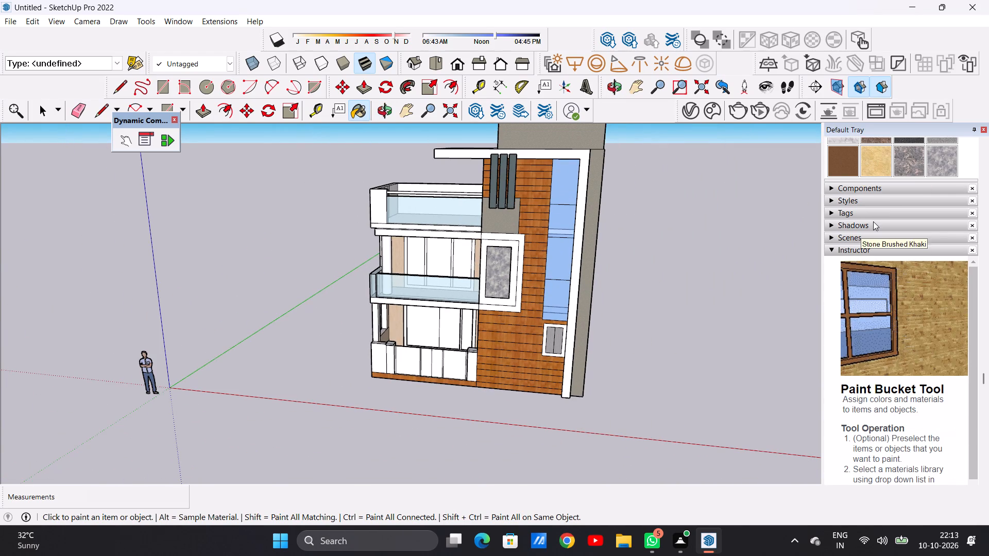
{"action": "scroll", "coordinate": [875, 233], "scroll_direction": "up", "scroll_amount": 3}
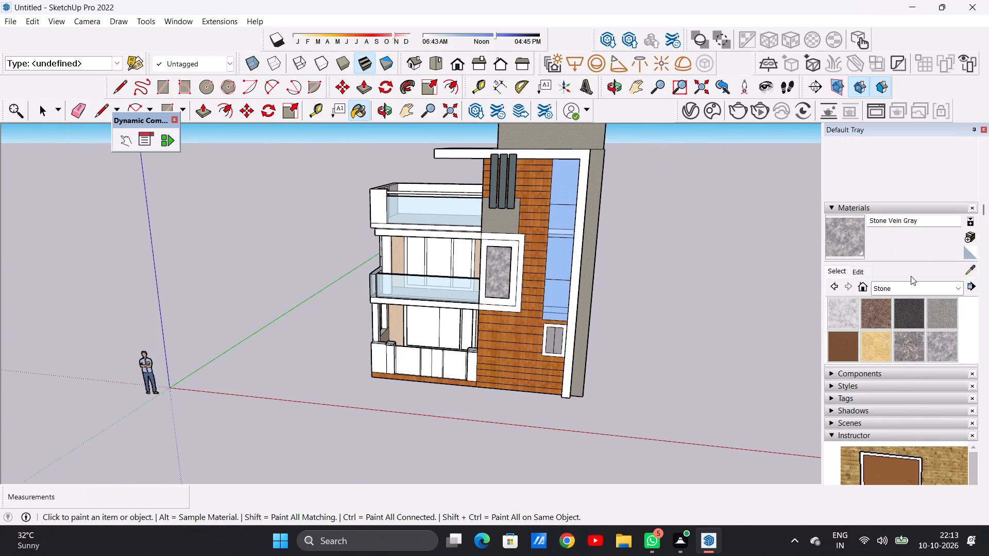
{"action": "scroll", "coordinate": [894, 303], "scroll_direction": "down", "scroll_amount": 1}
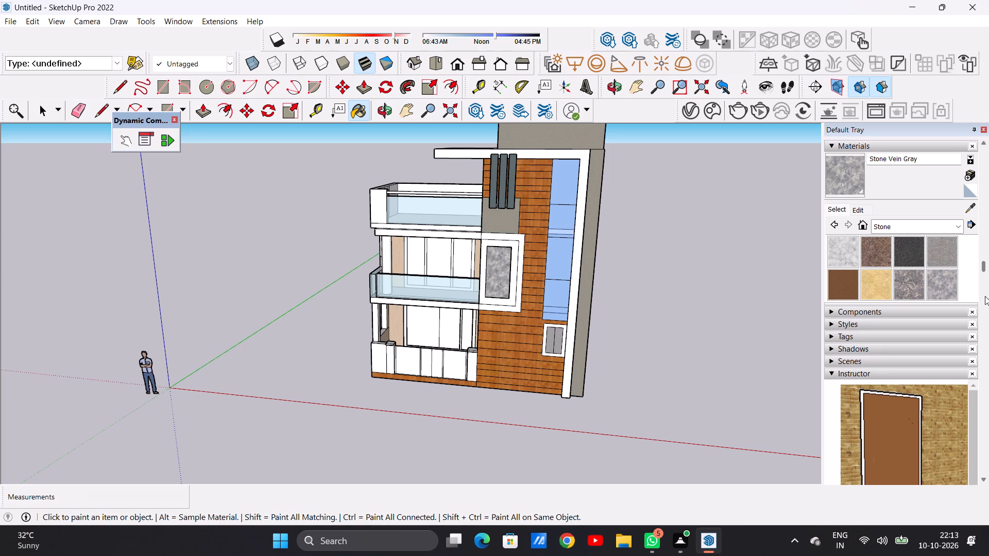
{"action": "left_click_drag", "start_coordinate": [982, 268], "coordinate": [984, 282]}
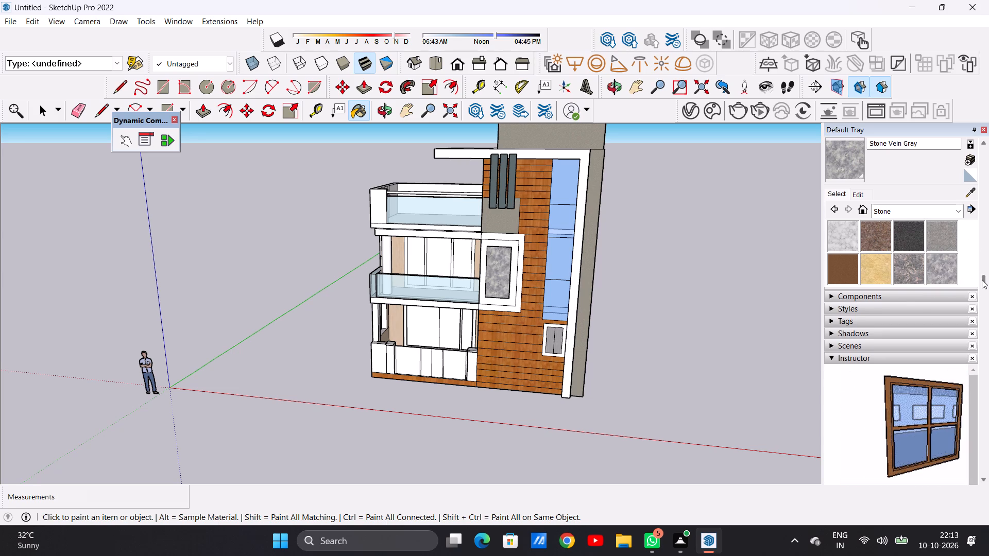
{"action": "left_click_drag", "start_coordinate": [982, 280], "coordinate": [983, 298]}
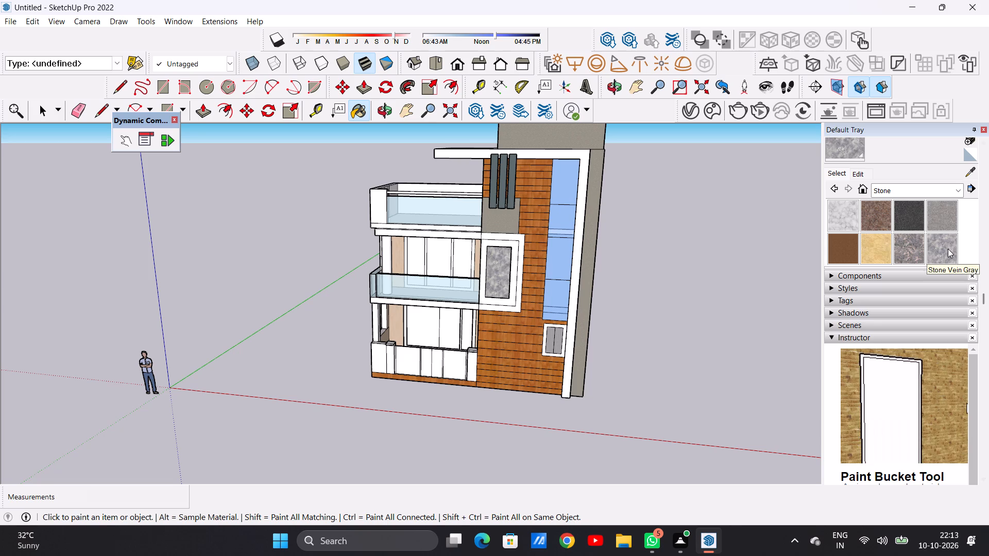
Paint the recessed panel inside the first-floor projecting white frame with Stone Marble.
{"action": "left_click", "coordinate": [905, 245]}
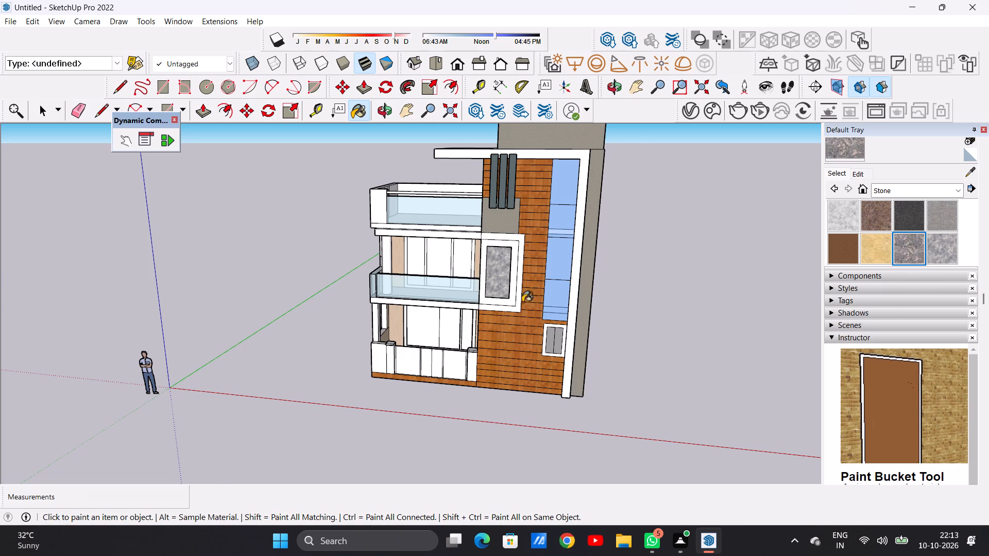
{"action": "scroll", "coordinate": [509, 294], "scroll_direction": "up", "scroll_amount": 6}
{"action": "left_click", "coordinate": [499, 275]}
{"action": "scroll", "coordinate": [487, 277], "scroll_direction": "up", "scroll_amount": 8}
{"action": "scroll", "coordinate": [487, 277], "scroll_direction": "down", "scroll_amount": 1}
{"action": "scroll", "coordinate": [487, 277], "scroll_direction": "up", "scroll_amount": 1}
{"action": "scroll", "coordinate": [501, 292], "scroll_direction": "down", "scroll_amount": 6}
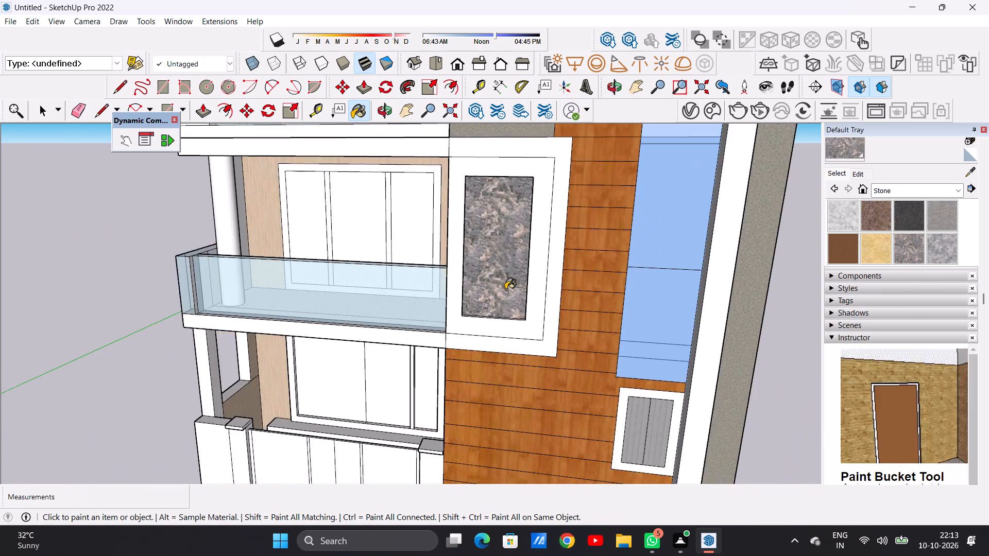
{"action": "scroll", "coordinate": [505, 289], "scroll_direction": "down", "scroll_amount": 7}
{"action": "key", "text": "space"}
{"action": "scroll", "coordinate": [505, 288], "scroll_direction": "down", "scroll_amount": 7}
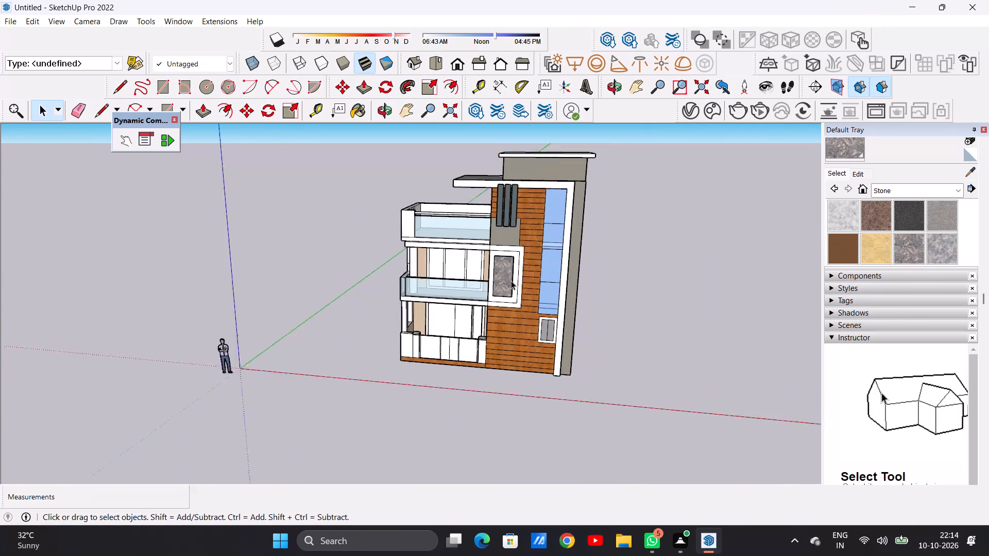
{"action": "scroll", "coordinate": [511, 281], "scroll_direction": "down", "scroll_amount": 7}
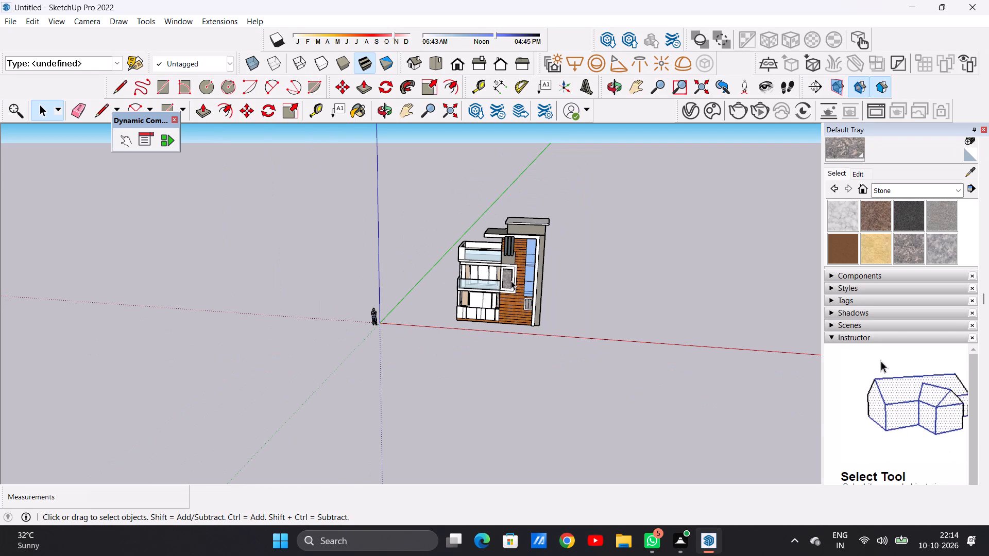
{"action": "scroll", "coordinate": [514, 279], "scroll_direction": "down", "scroll_amount": 3}
Examine the ground-floor porch front and its low boundary wall for surfaces still lacking a material.
{"action": "scroll", "coordinate": [532, 284], "scroll_direction": "up", "scroll_amount": 5}
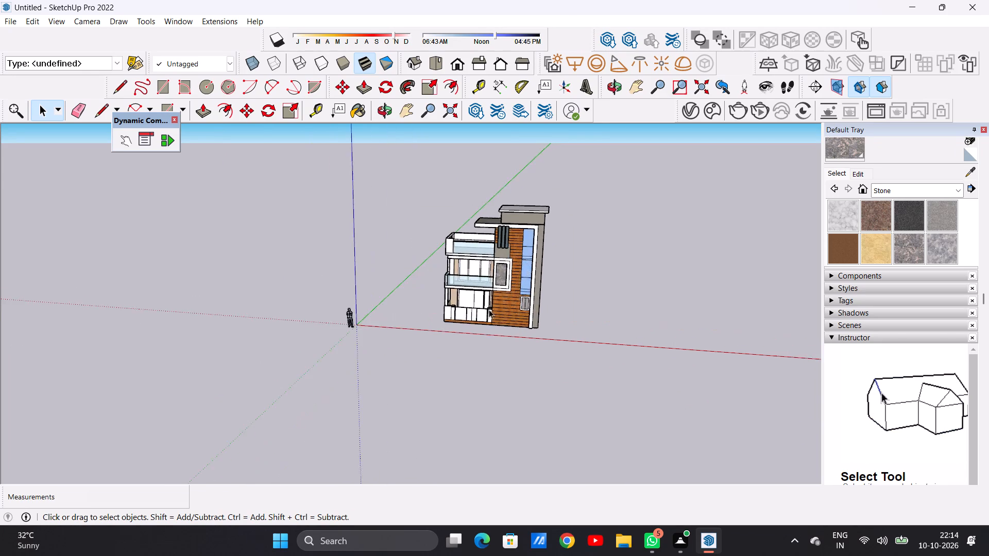
{"action": "scroll", "coordinate": [487, 313], "scroll_direction": "up", "scroll_amount": 12}
{"action": "middle_click_drag", "start_coordinate": [487, 319], "coordinate": [517, 280]}
{"action": "scroll", "coordinate": [485, 330], "scroll_direction": "up", "scroll_amount": 4}
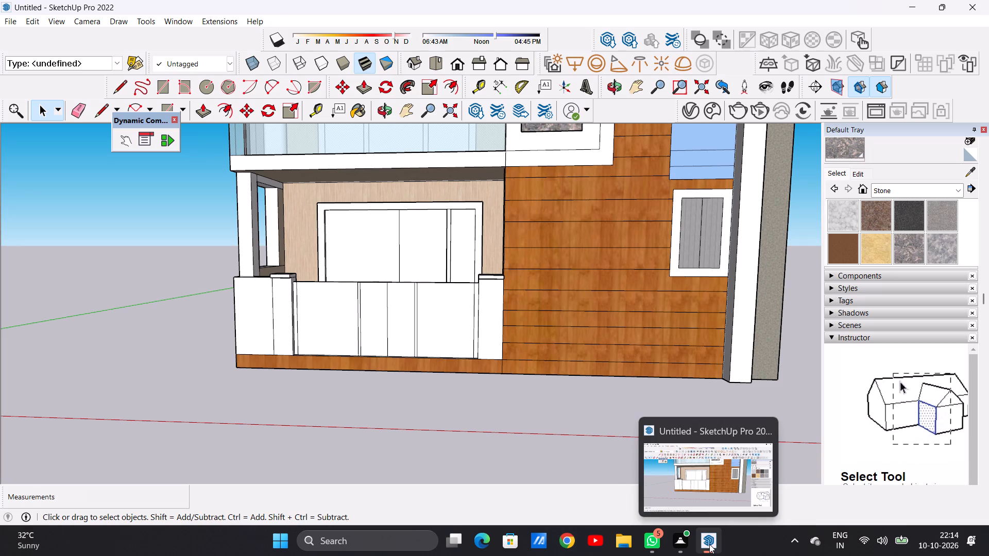
{"action": "left_click", "coordinate": [669, 475]}
{"action": "scroll", "coordinate": [426, 266], "scroll_direction": "down", "scroll_amount": 4}
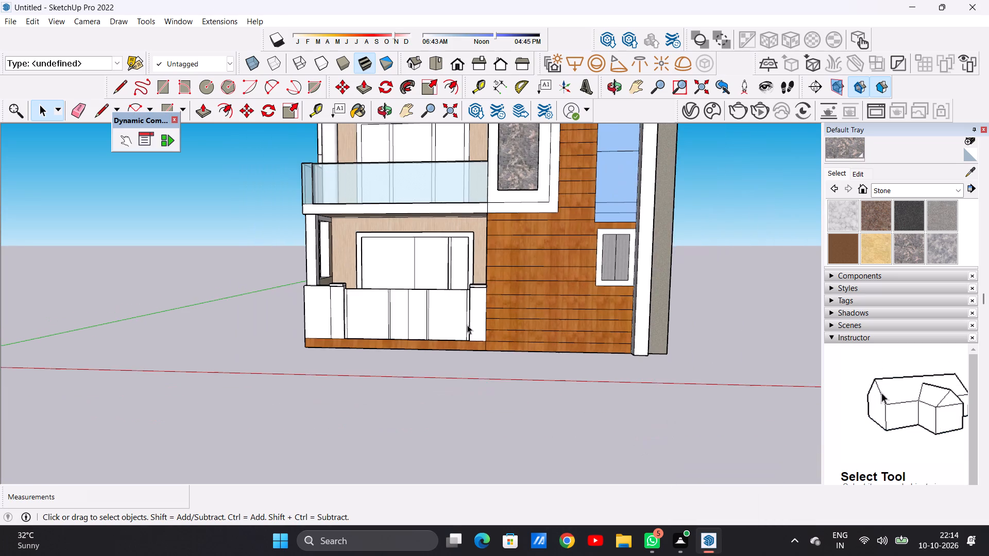
{"action": "middle_click_drag", "start_coordinate": [432, 312], "coordinate": [364, 368]}
{"action": "scroll", "coordinate": [397, 332], "scroll_direction": "up", "scroll_amount": 6}
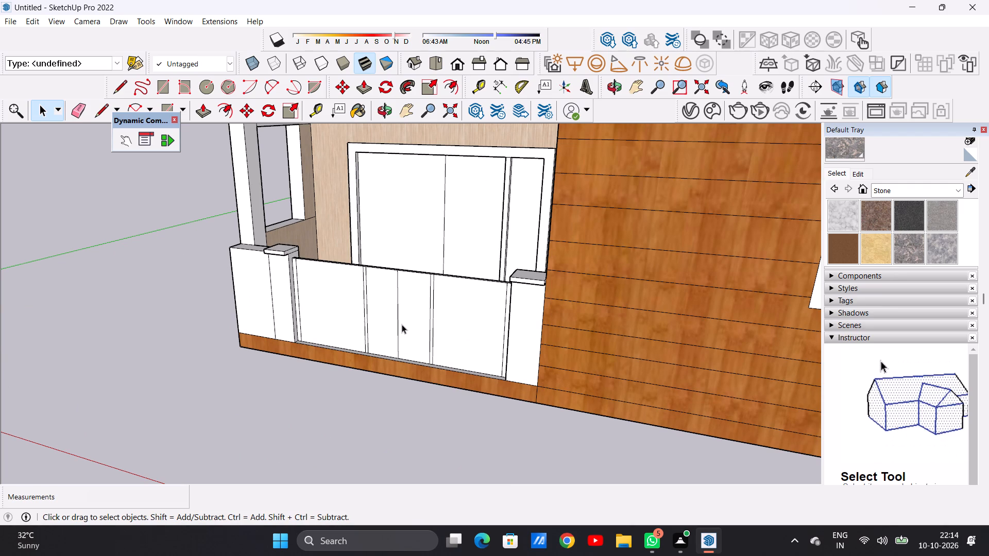
{"action": "scroll", "coordinate": [307, 281], "scroll_direction": "down", "scroll_amount": 4}
{"action": "middle_click_drag", "start_coordinate": [312, 312], "coordinate": [279, 318]}
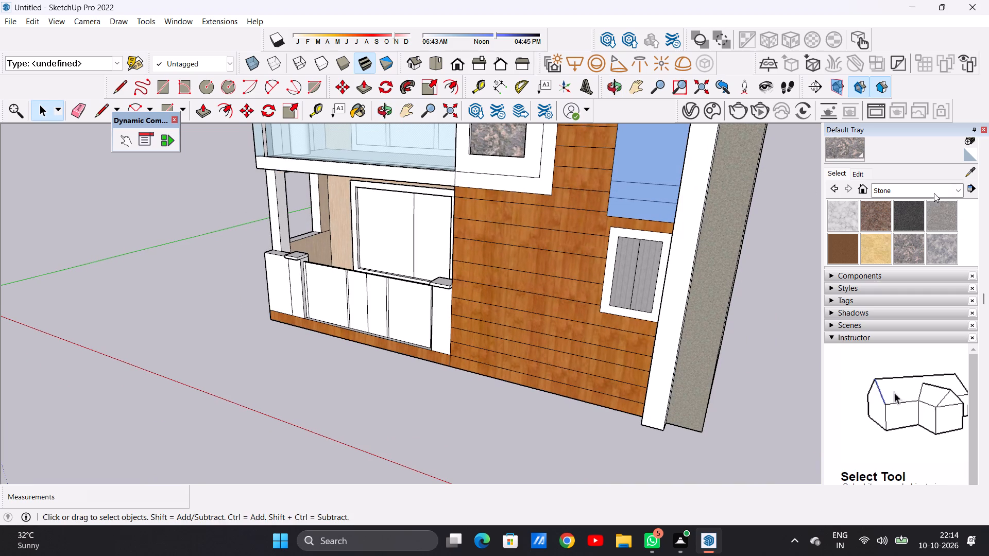
Paint the first vertical frame strip of the ground-floor porch gate, beside the outer corner pier, with Color M07 from the Colors collection.
{"action": "left_click", "coordinate": [959, 192]}
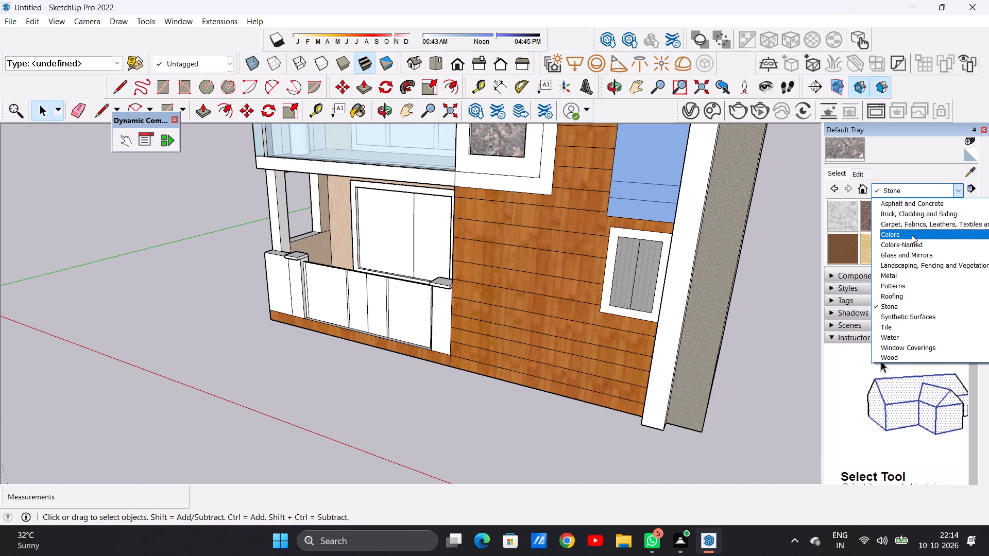
{"action": "left_click", "coordinate": [912, 235]}
{"action": "scroll", "coordinate": [899, 237], "scroll_direction": "down", "scroll_amount": 3}
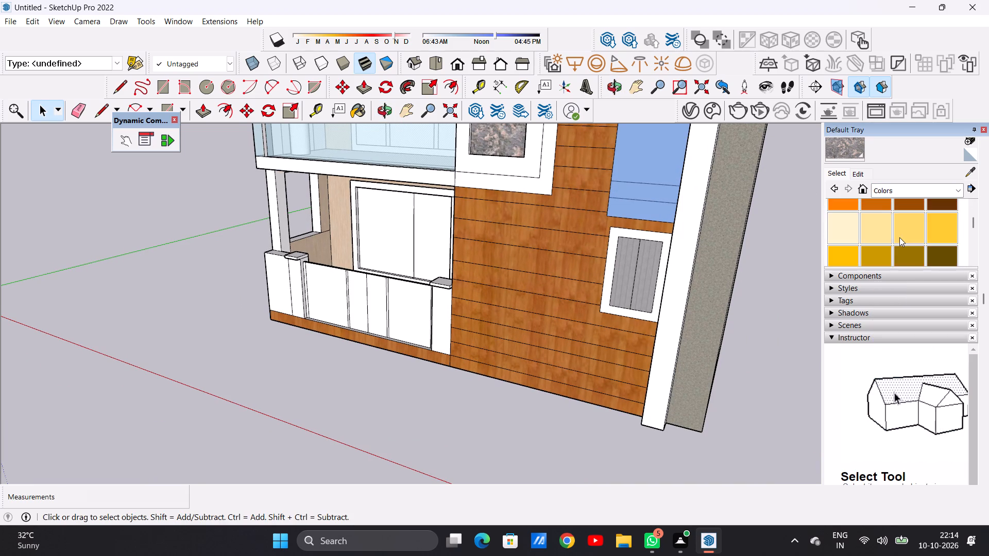
{"action": "scroll", "coordinate": [899, 237], "scroll_direction": "down", "scroll_amount": 12}
{"action": "scroll", "coordinate": [899, 237], "scroll_direction": "up", "scroll_amount": 1}
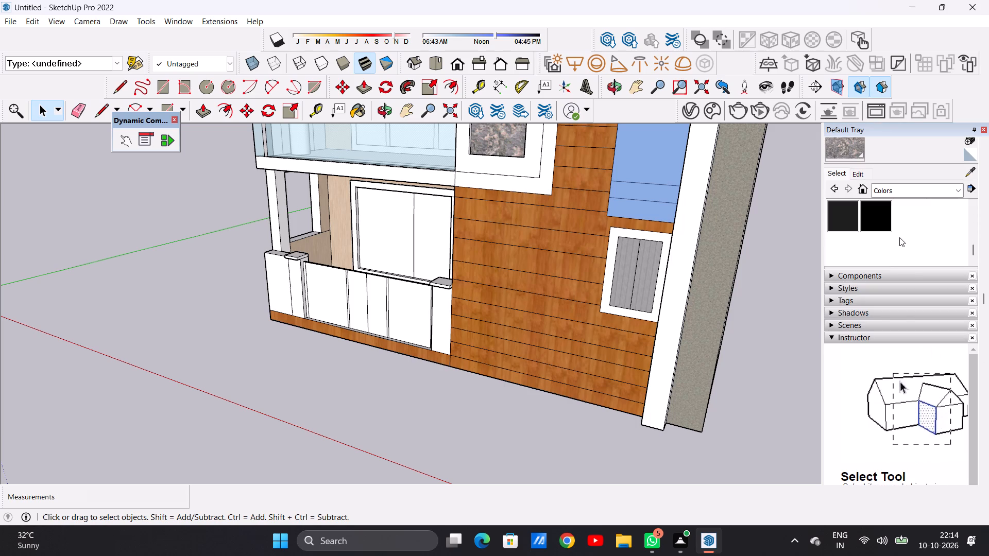
{"action": "scroll", "coordinate": [899, 237], "scroll_direction": "up", "scroll_amount": 1}
{"action": "left_click", "coordinate": [938, 243]}
{"action": "scroll", "coordinate": [309, 288], "scroll_direction": "up", "scroll_amount": 4}
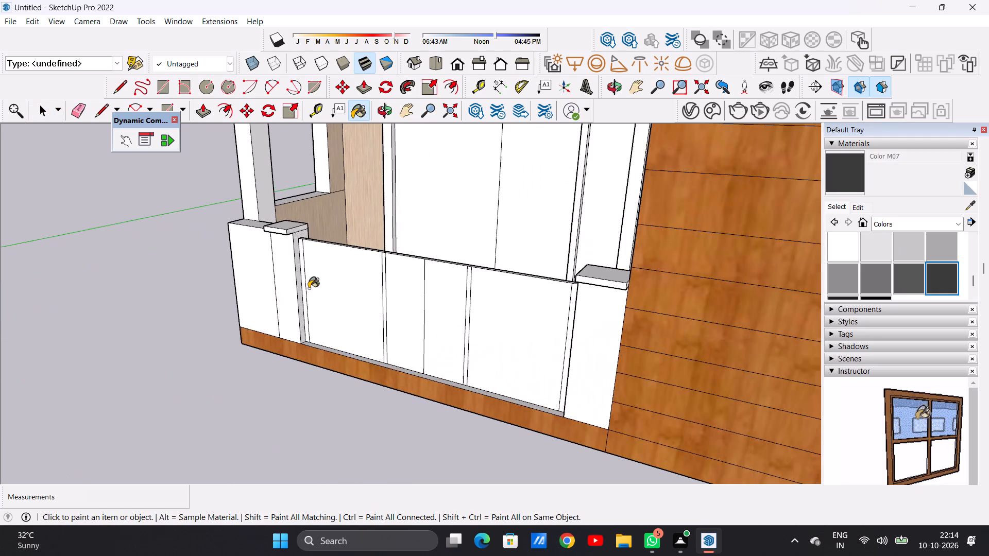
{"action": "scroll", "coordinate": [309, 288], "scroll_direction": "up", "scroll_amount": 6}
{"action": "scroll", "coordinate": [309, 287], "scroll_direction": "down", "scroll_amount": 1}
{"action": "scroll", "coordinate": [309, 287], "scroll_direction": "up", "scroll_amount": 5}
{"action": "left_click", "coordinate": [296, 269]}
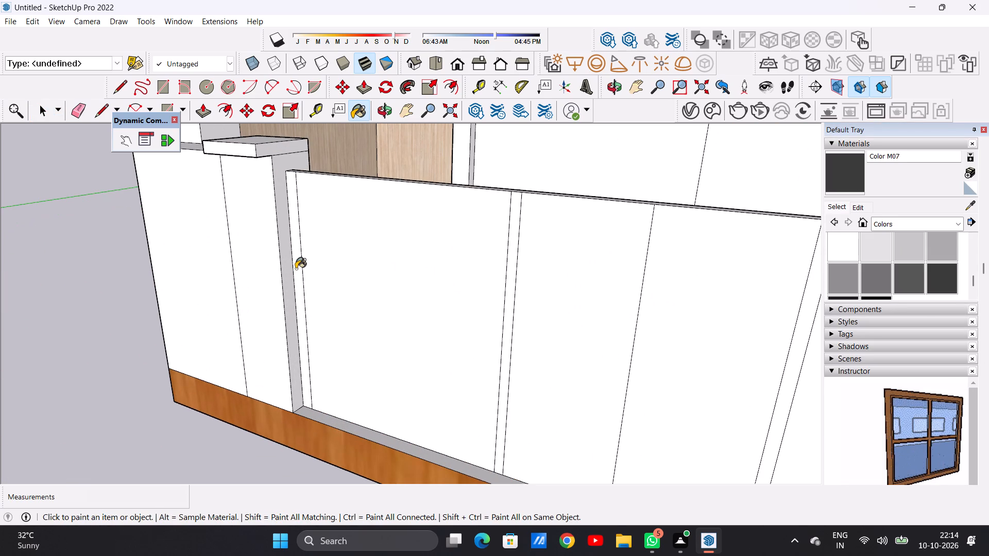
Paint the three remaining vertical frame strips of the porch gate with Color M07.
{"action": "middle_click_drag", "start_coordinate": [296, 268], "coordinate": [363, 251]}
{"action": "scroll", "coordinate": [304, 258], "scroll_direction": "down", "scroll_amount": 7}
{"action": "scroll", "coordinate": [450, 348], "scroll_direction": "down", "scroll_amount": 1}
{"action": "scroll", "coordinate": [451, 350], "scroll_direction": "up", "scroll_amount": 14}
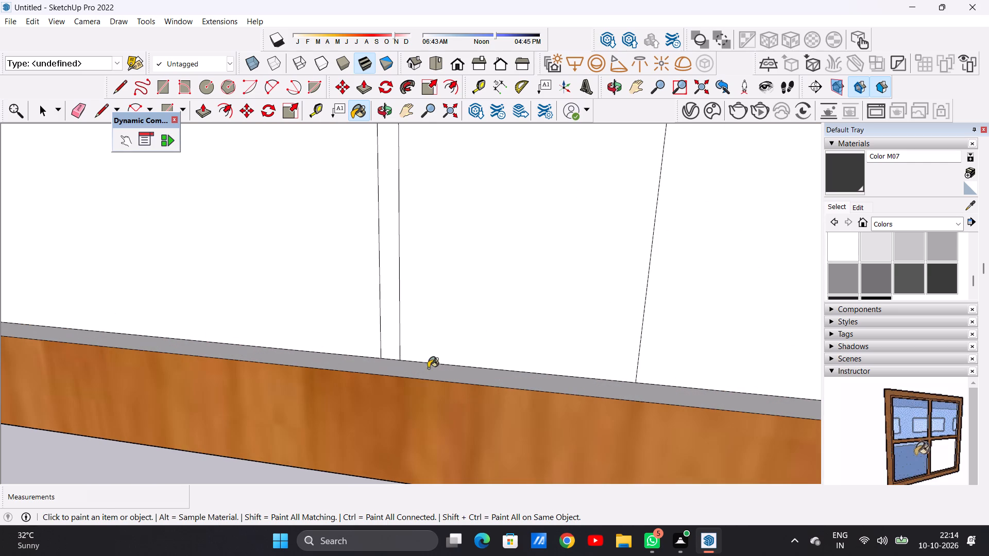
{"action": "scroll", "coordinate": [428, 368], "scroll_direction": "up", "scroll_amount": 1}
{"action": "left_click", "coordinate": [391, 326]}
{"action": "scroll", "coordinate": [384, 352], "scroll_direction": "down", "scroll_amount": 14}
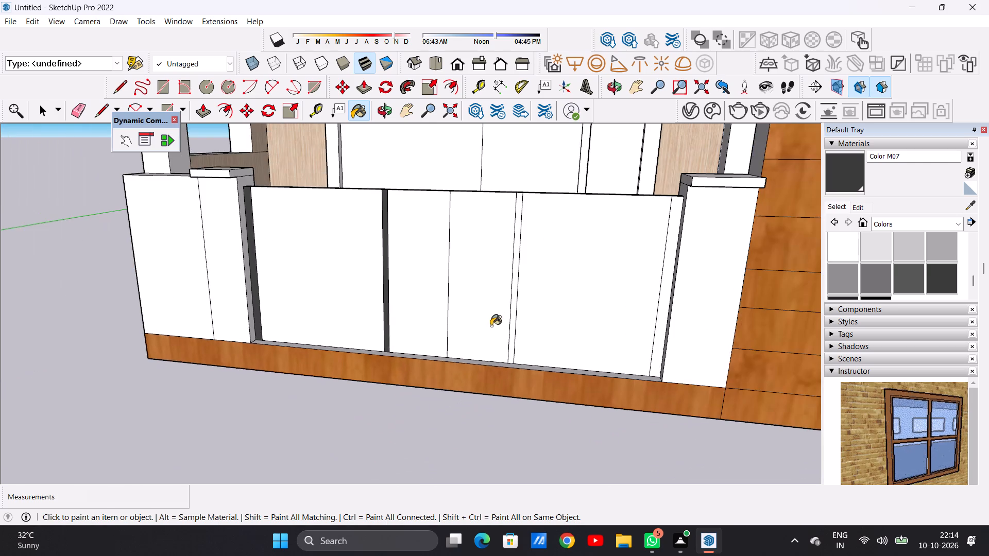
{"action": "scroll", "coordinate": [499, 325], "scroll_direction": "up", "scroll_amount": 4}
{"action": "left_click", "coordinate": [520, 330]}
{"action": "scroll", "coordinate": [496, 345], "scroll_direction": "down", "scroll_amount": 7}
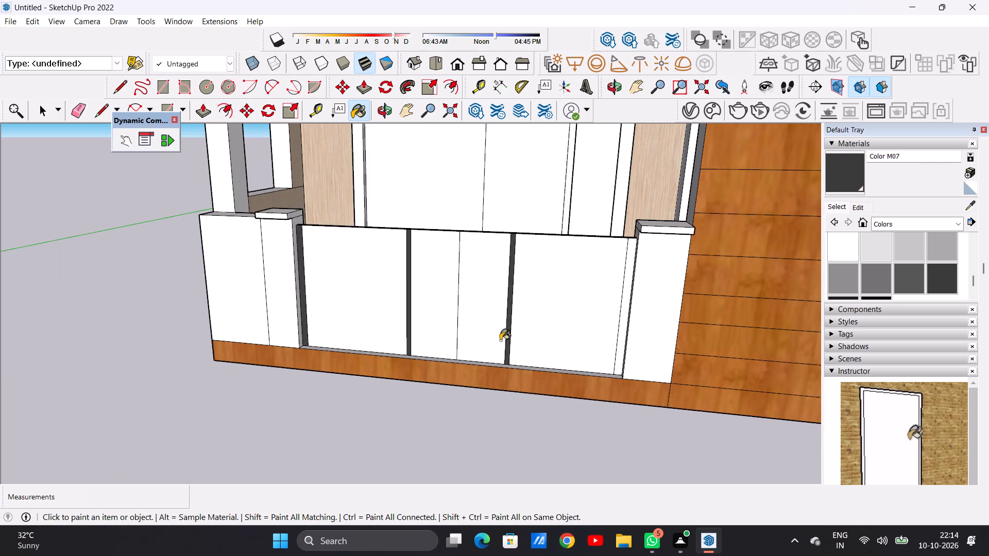
{"action": "scroll", "coordinate": [615, 329], "scroll_direction": "down", "scroll_amount": 1}
{"action": "scroll", "coordinate": [622, 329], "scroll_direction": "up", "scroll_amount": 5}
{"action": "left_click", "coordinate": [622, 328]}
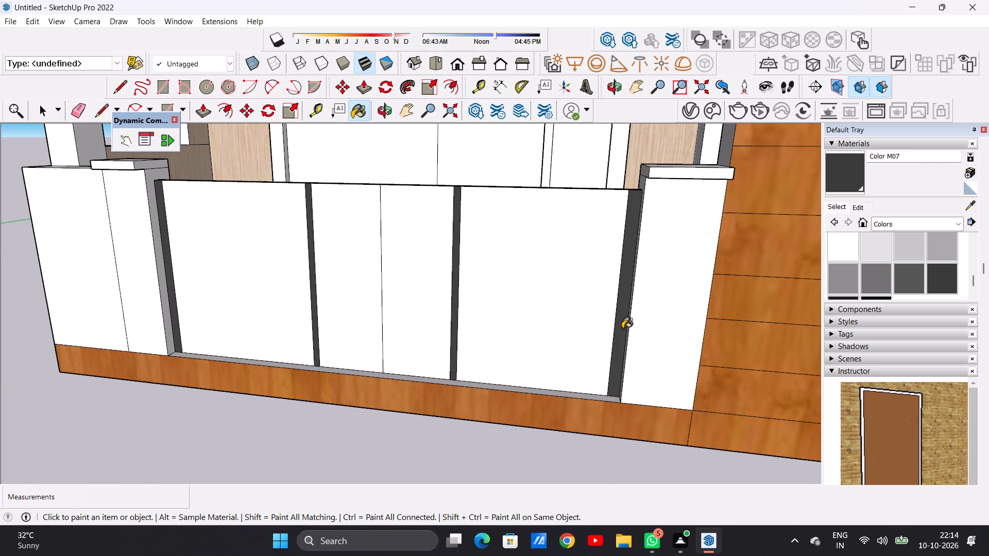
Examine the porch gate and its unpainted infill panels from the front.
{"action": "scroll", "coordinate": [559, 345], "scroll_direction": "down", "scroll_amount": 4}
{"action": "middle_click_drag", "start_coordinate": [535, 349], "coordinate": [646, 317]}
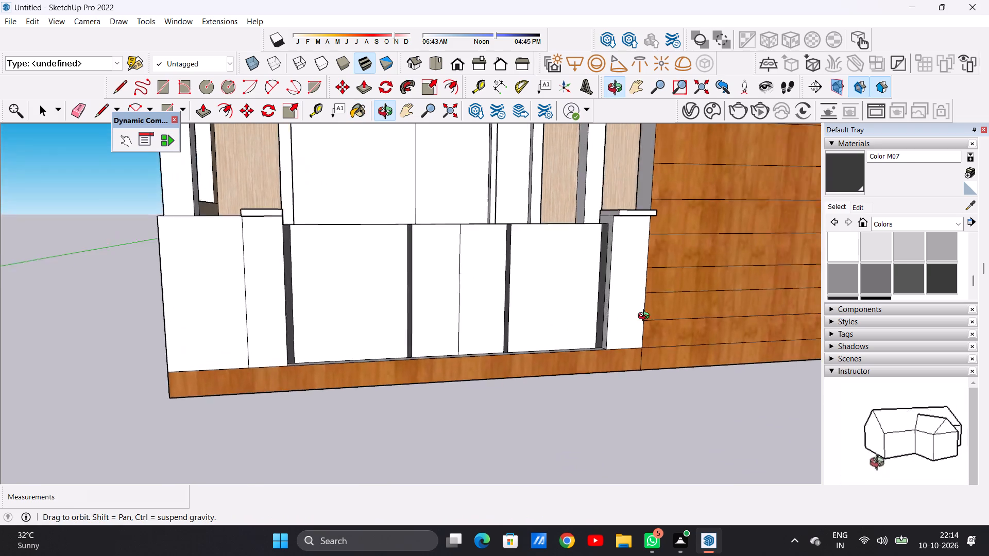
{"action": "middle_click_drag", "start_coordinate": [646, 317], "coordinate": [692, 293]}
{"action": "middle_click_drag", "start_coordinate": [687, 297], "coordinate": [677, 302]}
{"action": "middle_click_drag", "start_coordinate": [654, 310], "coordinate": [544, 320]}
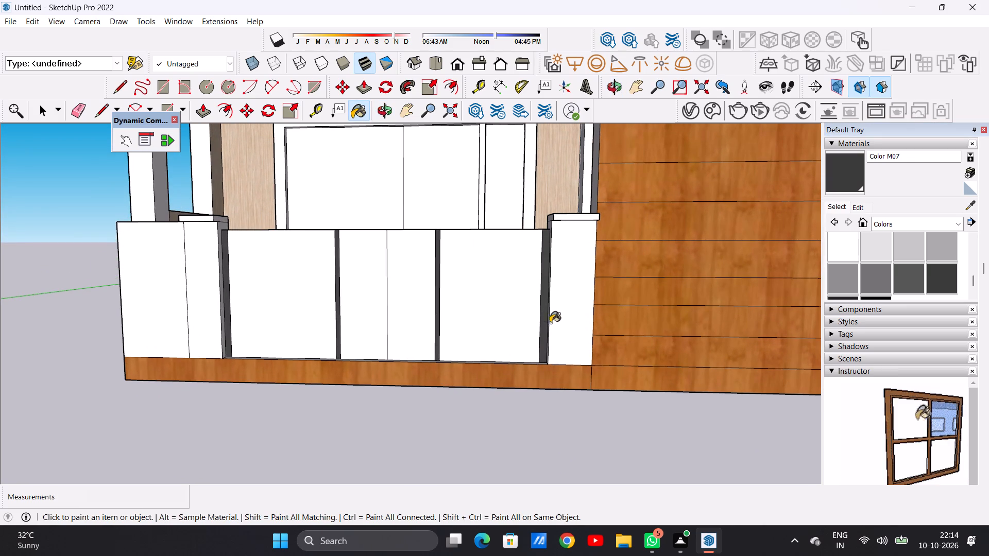
{"action": "scroll", "coordinate": [583, 326], "scroll_direction": "down", "scroll_amount": 4}
{"action": "middle_click_drag", "start_coordinate": [463, 324], "coordinate": [469, 299]}
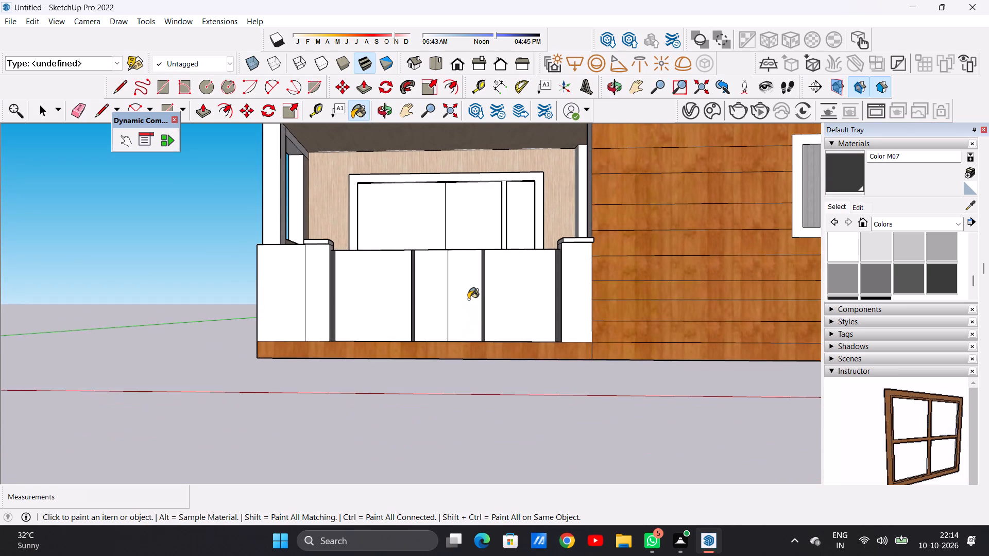
{"action": "scroll", "coordinate": [468, 301], "scroll_direction": "up", "scroll_amount": 1}
{"action": "key", "text": "space"}
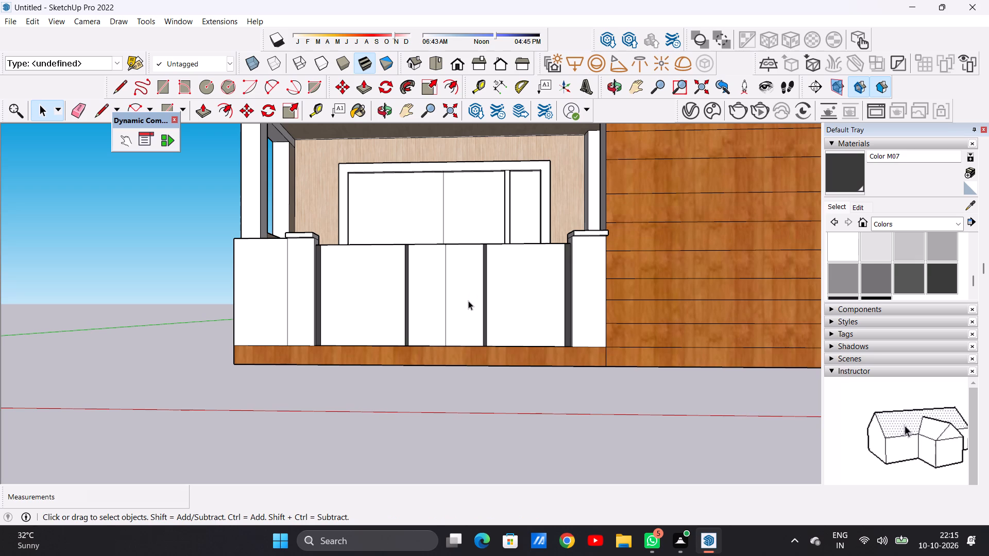
Paint the two wide outer panels of the porch gate with Blinds Wood Light from the Window Coverings collection.
{"action": "left_click", "coordinate": [955, 222]}
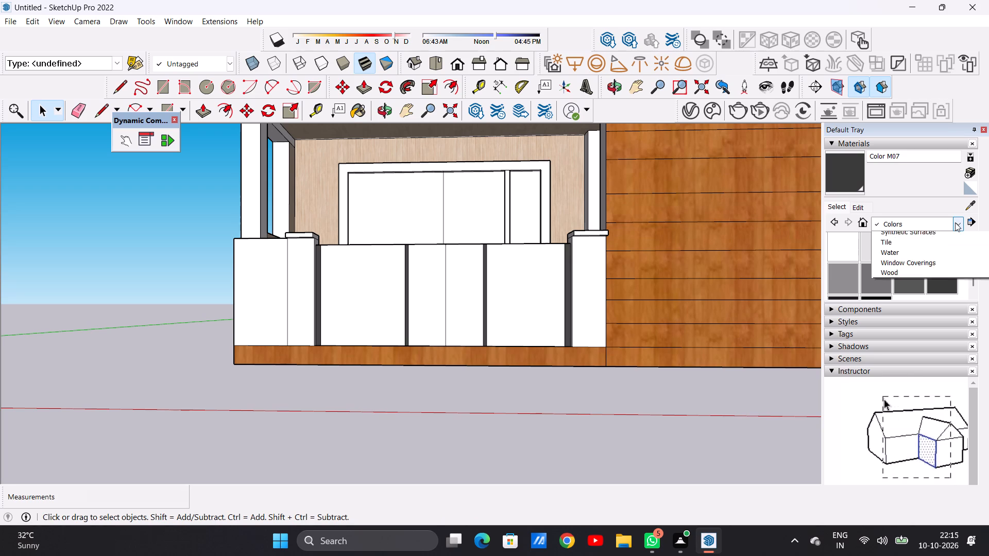
{"action": "left_click", "coordinate": [888, 392]}
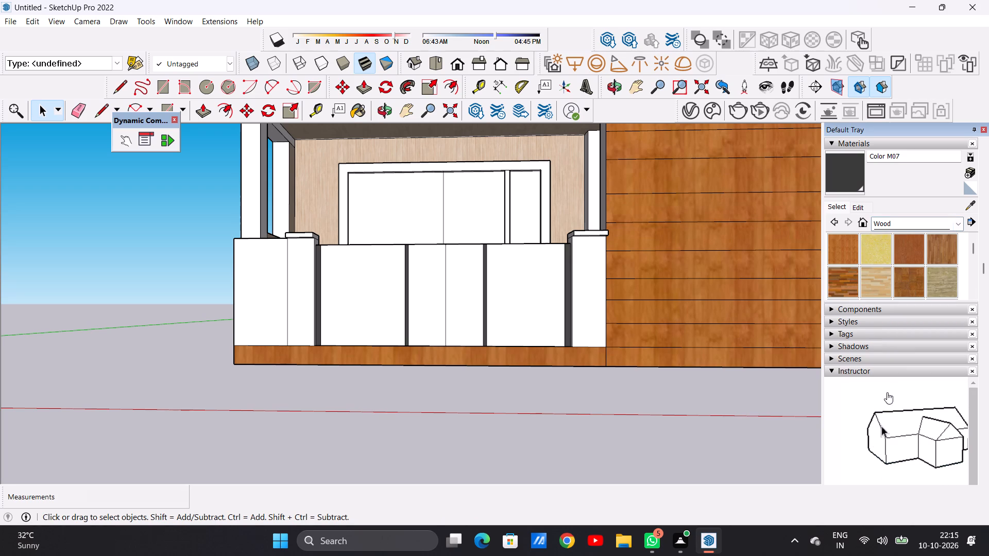
{"action": "left_click", "coordinate": [959, 225]}
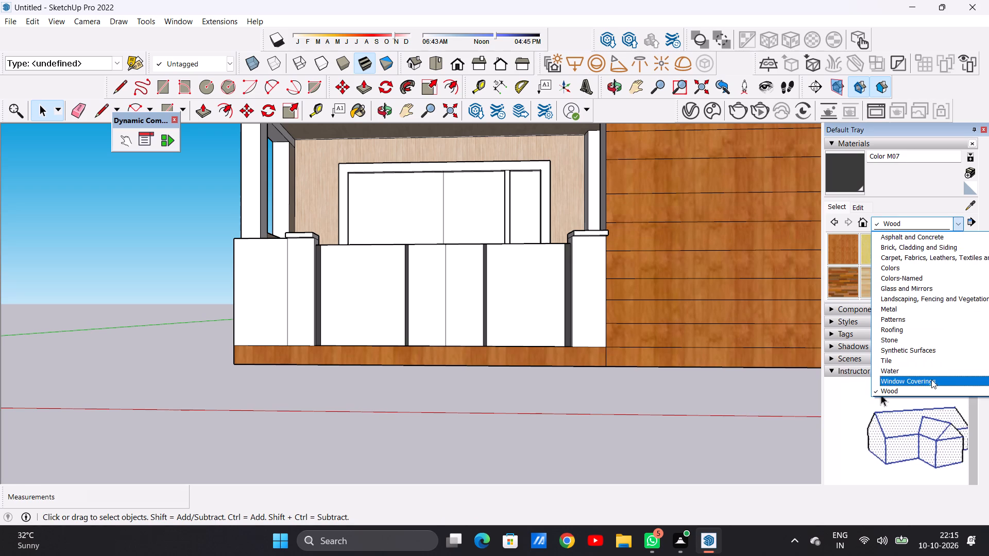
{"action": "left_click", "coordinate": [922, 386]}
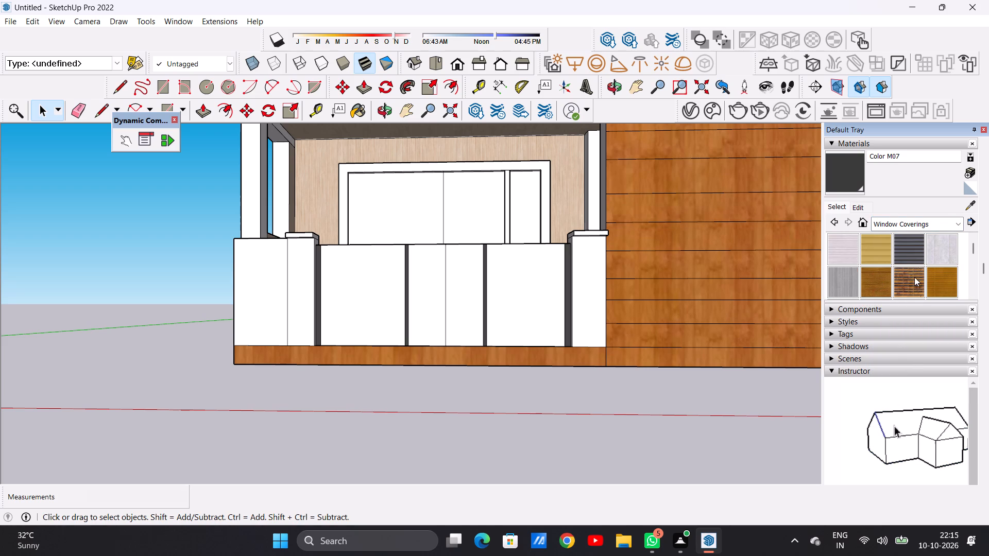
{"action": "left_click", "coordinate": [939, 279]}
{"action": "scroll", "coordinate": [500, 307], "scroll_direction": "up", "scroll_amount": 10}
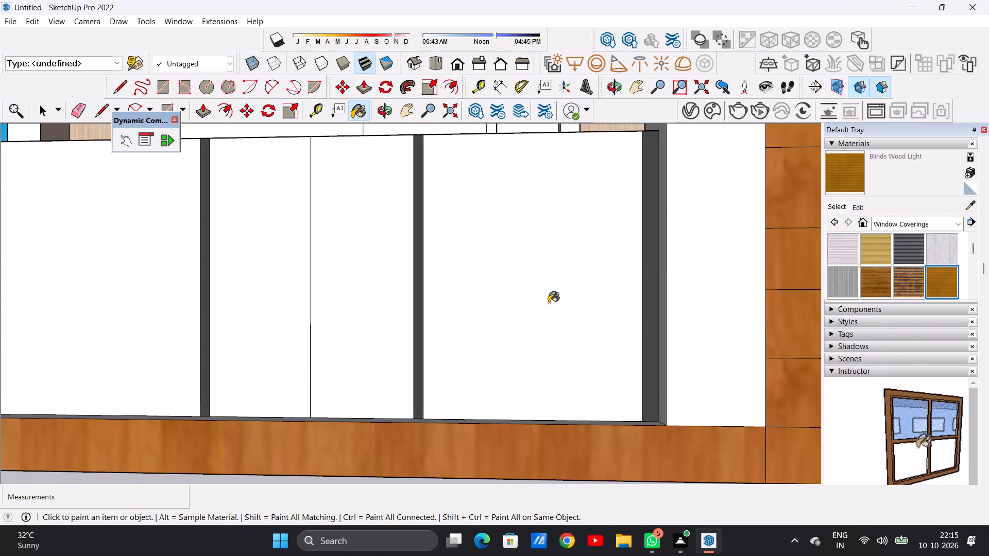
{"action": "left_click", "coordinate": [549, 303]}
{"action": "scroll", "coordinate": [547, 305], "scroll_direction": "up", "scroll_amount": 2}
{"action": "scroll", "coordinate": [545, 318], "scroll_direction": "down", "scroll_amount": 9}
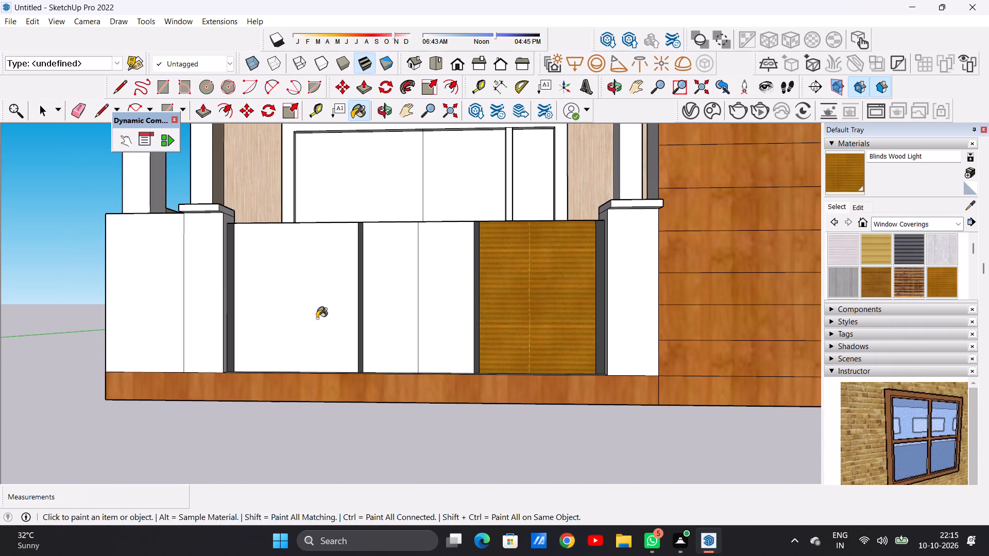
{"action": "left_click", "coordinate": [296, 317]}
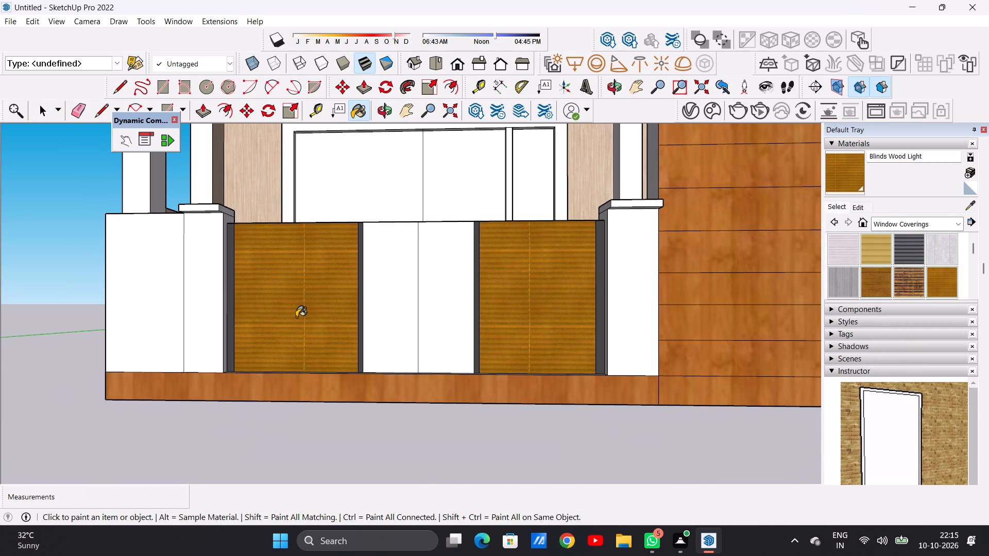
{"action": "scroll", "coordinate": [298, 322], "scroll_direction": "down", "scroll_amount": 8}
{"action": "scroll", "coordinate": [359, 309], "scroll_direction": "up", "scroll_amount": 2}
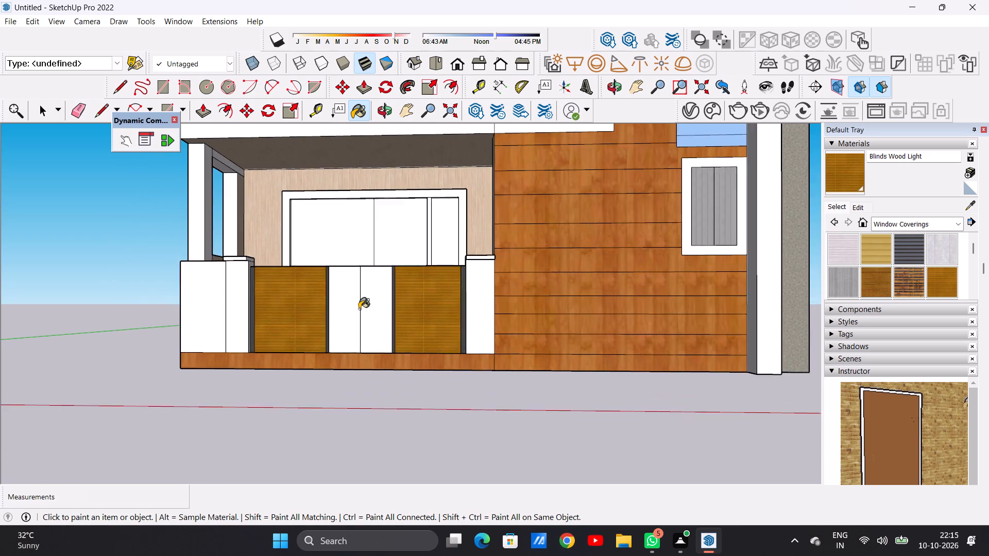
{"action": "scroll", "coordinate": [359, 309], "scroll_direction": "up", "scroll_amount": 2}
{"action": "key", "text": "space"}
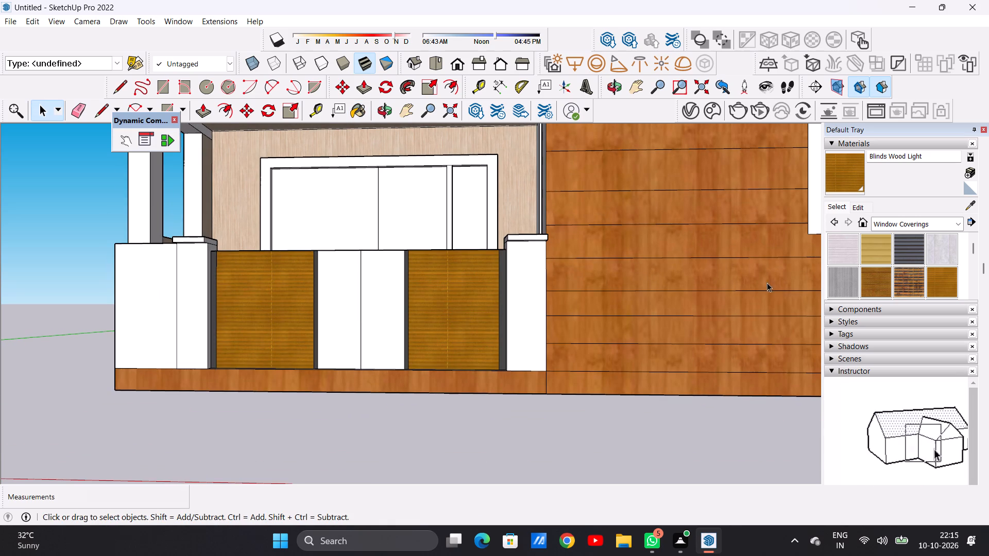
Paint both middle panels of the porch gate with Metal Embossed from the Metal collection.
{"action": "left_click", "coordinate": [958, 225]}
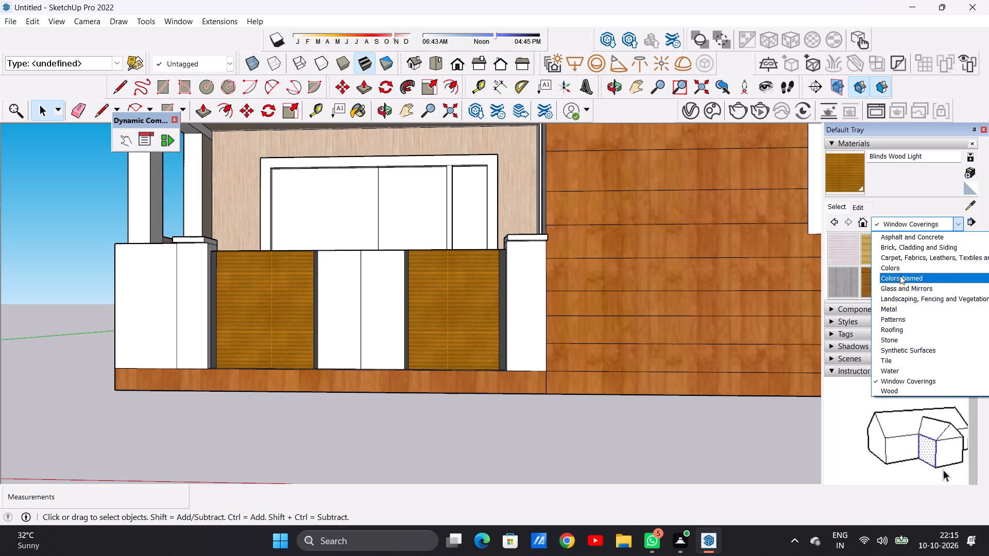
{"action": "left_click", "coordinate": [896, 304]}
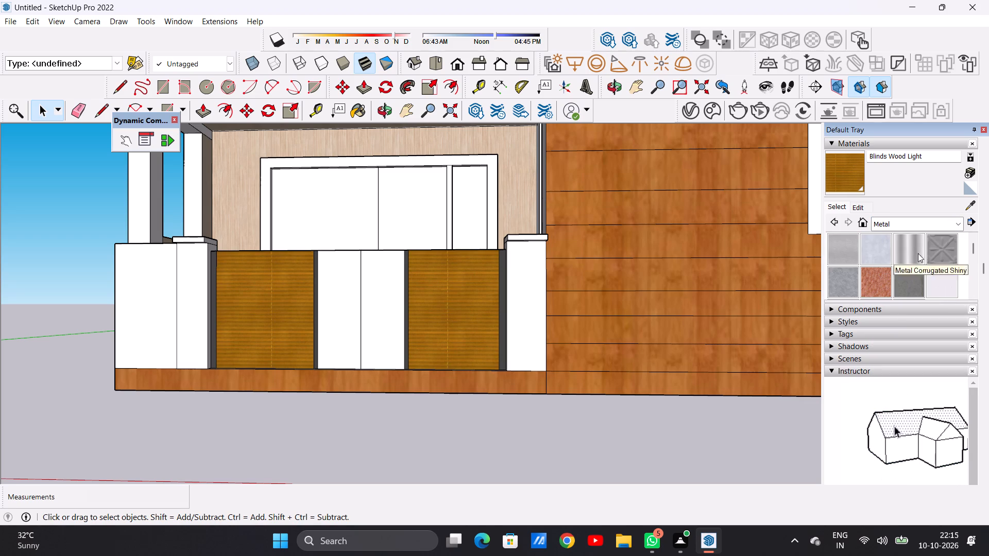
{"action": "left_click", "coordinate": [939, 240]}
{"action": "scroll", "coordinate": [377, 332], "scroll_direction": "up", "scroll_amount": 5}
{"action": "left_click", "coordinate": [389, 325]}
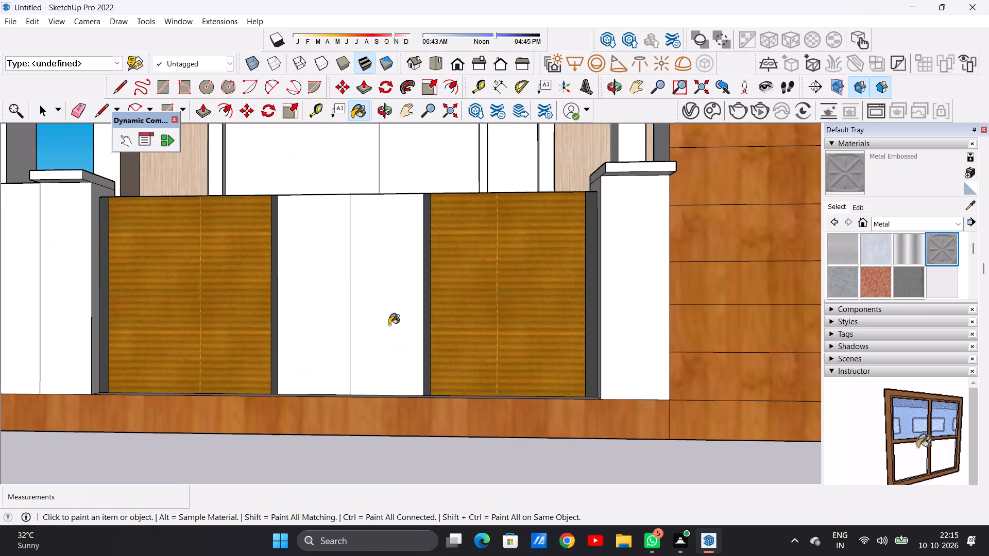
{"action": "left_click", "coordinate": [296, 340]}
{"action": "scroll", "coordinate": [360, 343], "scroll_direction": "up", "scroll_amount": 13}
{"action": "scroll", "coordinate": [388, 384], "scroll_direction": "down", "scroll_amount": 6}
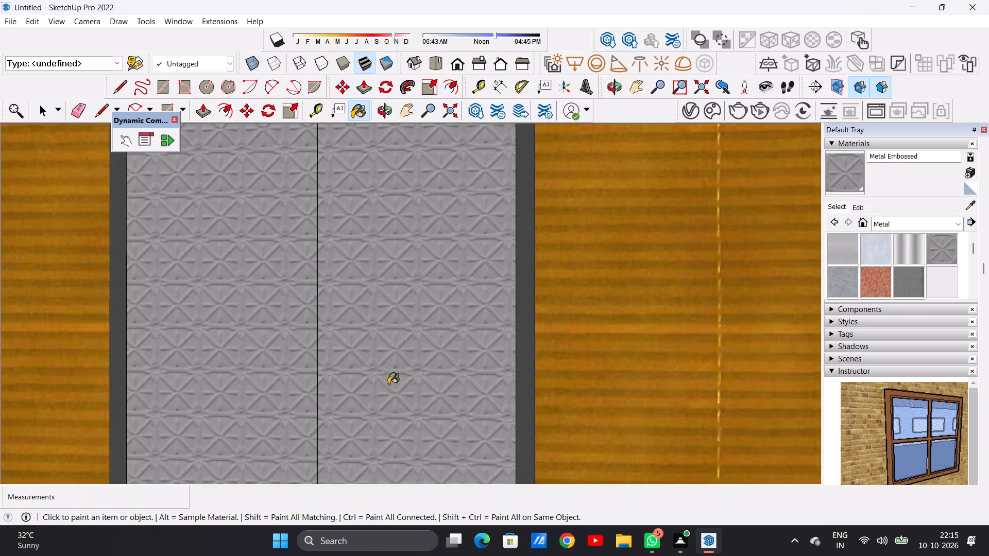
{"action": "scroll", "coordinate": [387, 376], "scroll_direction": "up", "scroll_amount": 1}
{"action": "scroll", "coordinate": [387, 376], "scroll_direction": "down", "scroll_amount": 17}
Paint the porch gate's top edge with the near-black shade just before pure black in the Colors collection.
{"action": "middle_click_drag", "start_coordinate": [377, 342], "coordinate": [398, 462]}
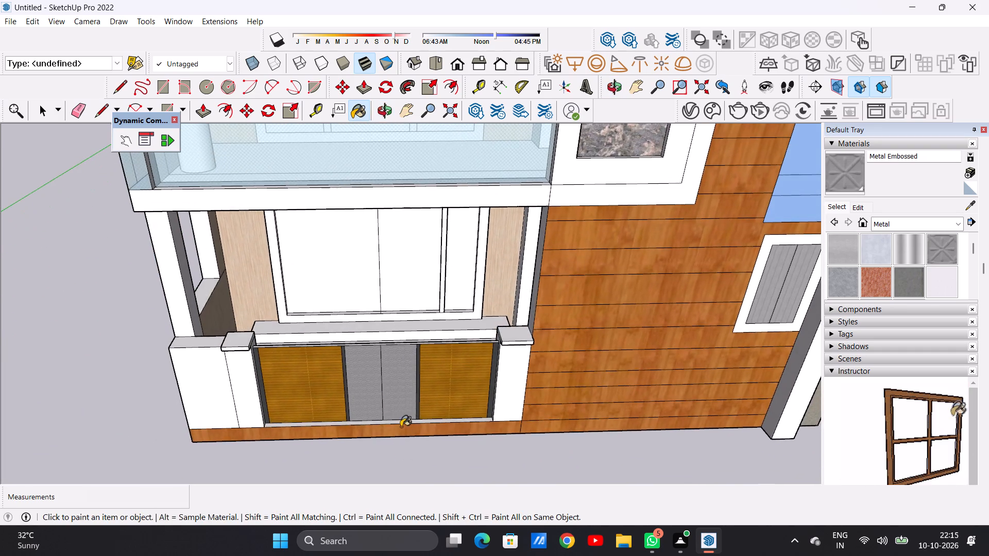
{"action": "scroll", "coordinate": [388, 339], "scroll_direction": "up", "scroll_amount": 10}
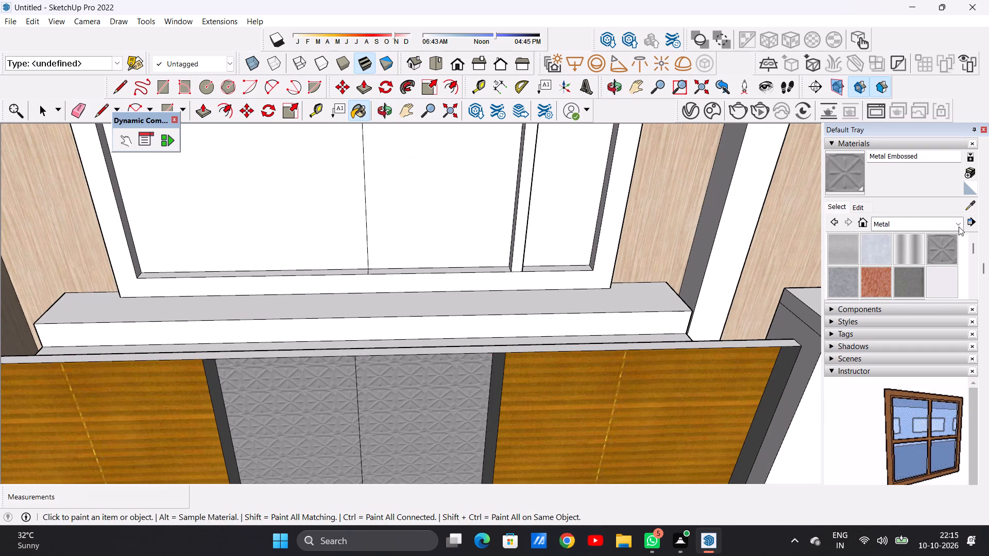
{"action": "left_click", "coordinate": [955, 223]}
{"action": "left_click", "coordinate": [919, 272]}
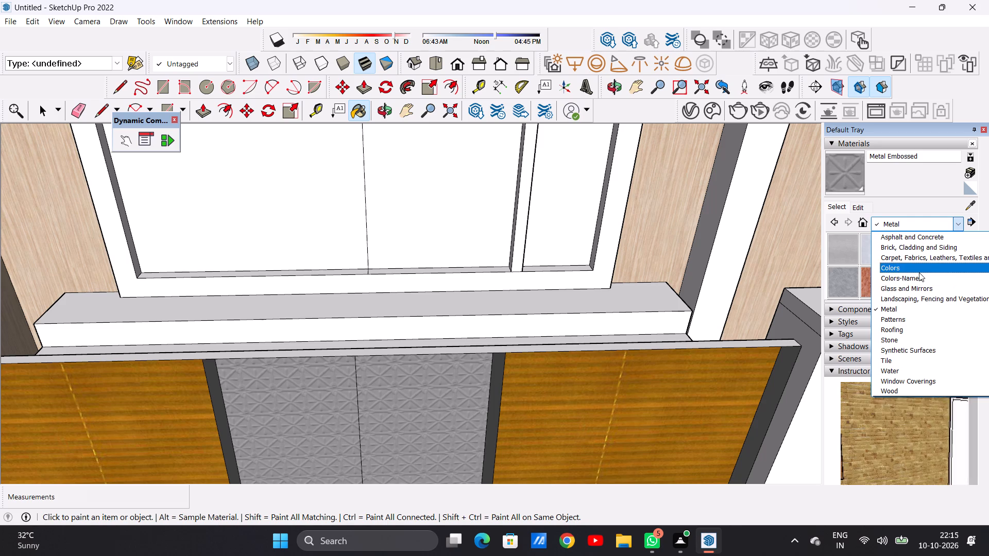
{"action": "scroll", "coordinate": [923, 268], "scroll_direction": "down", "scroll_amount": 8}
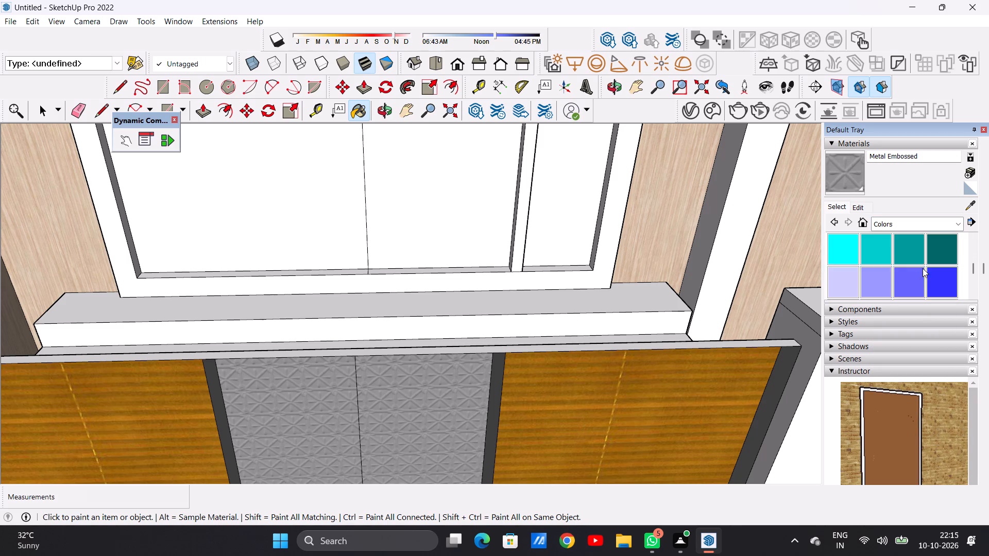
{"action": "scroll", "coordinate": [923, 268], "scroll_direction": "down", "scroll_amount": 7}
{"action": "left_click", "coordinate": [846, 187]}
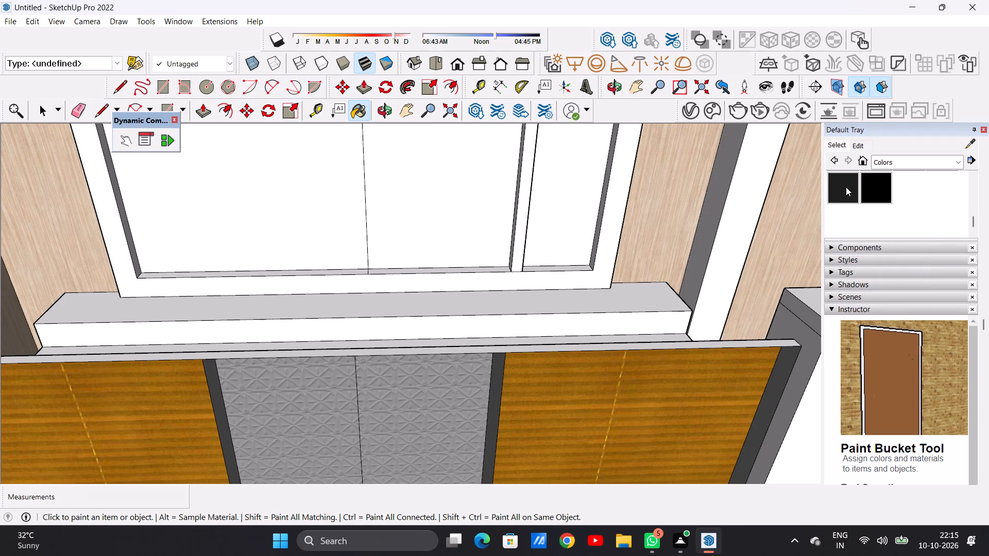
{"action": "scroll", "coordinate": [523, 350], "scroll_direction": "up", "scroll_amount": 11}
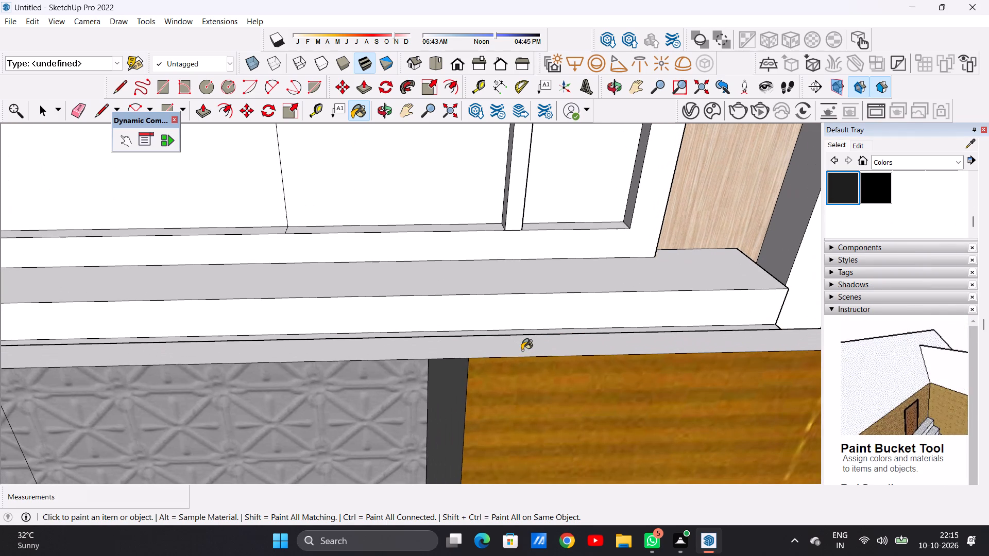
{"action": "left_click", "coordinate": [522, 350]}
{"action": "key", "text": "space"}
Examine the finished porch gate against the front elevation and the unpainted ground-floor window behind it.
{"action": "scroll", "coordinate": [391, 361], "scroll_direction": "down", "scroll_amount": 12}
{"action": "scroll", "coordinate": [372, 350], "scroll_direction": "up", "scroll_amount": 1}
{"action": "scroll", "coordinate": [372, 350], "scroll_direction": "down", "scroll_amount": 16}
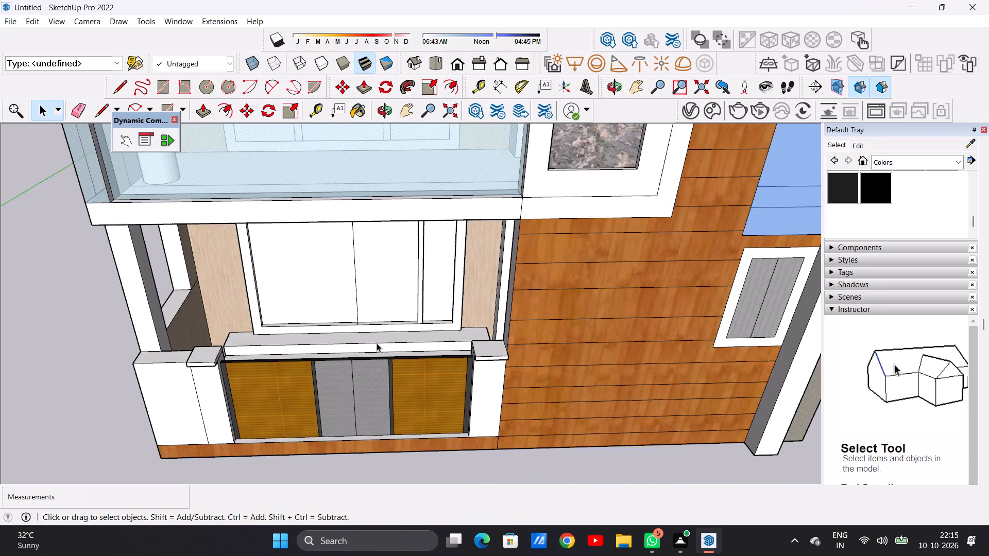
{"action": "scroll", "coordinate": [377, 343], "scroll_direction": "down", "scroll_amount": 3}
{"action": "middle_click_drag", "start_coordinate": [390, 383], "coordinate": [365, 329]}
{"action": "scroll", "coordinate": [407, 386], "scroll_direction": "down", "scroll_amount": 5}
{"action": "middle_click_drag", "start_coordinate": [401, 366], "coordinate": [402, 338]}
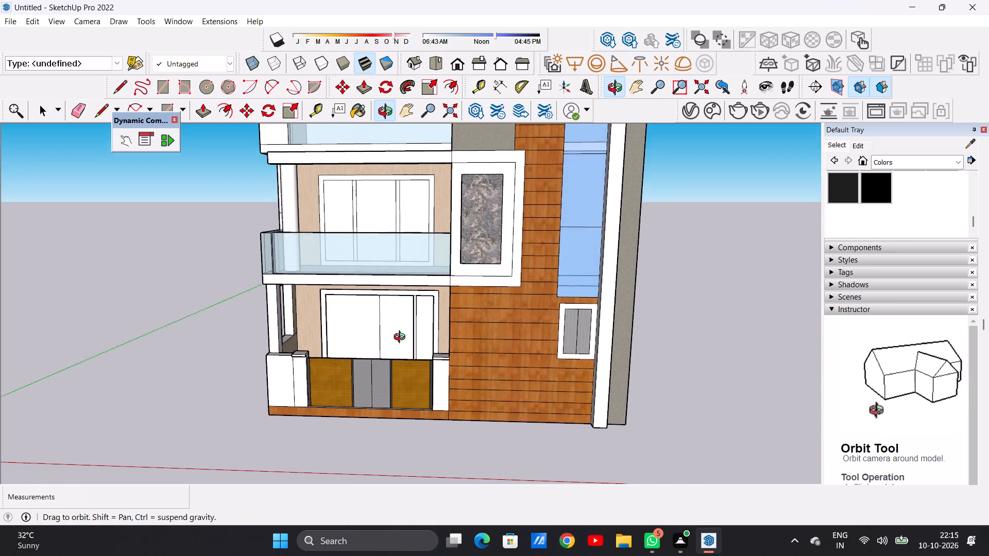
{"action": "middle_click_drag", "start_coordinate": [402, 338], "coordinate": [402, 336]}
{"action": "middle_click_drag", "start_coordinate": [402, 336], "coordinate": [408, 392]}
{"action": "scroll", "coordinate": [396, 349], "scroll_direction": "up", "scroll_amount": 7}
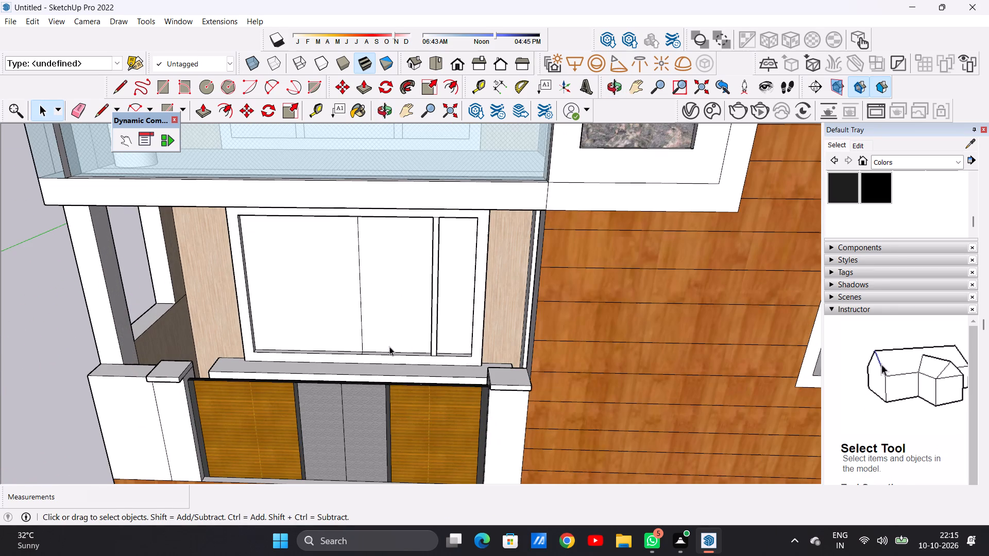
Paint the front face of the ground-floor window frame behind the gate with Formica Laminate Dark from the Synthetic Surfaces collection.
{"action": "scroll", "coordinate": [894, 209], "scroll_direction": "up", "scroll_amount": 2}
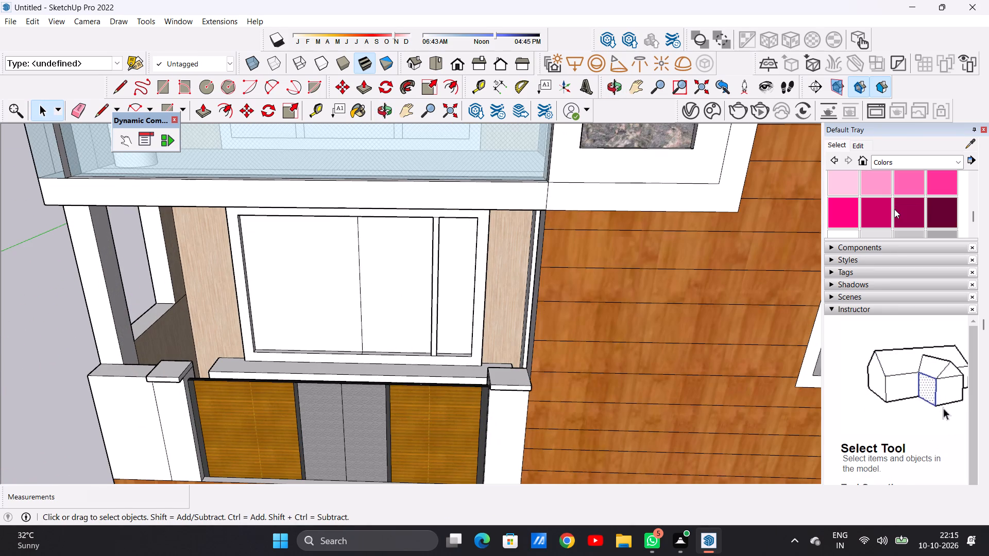
{"action": "left_click", "coordinate": [953, 159]}
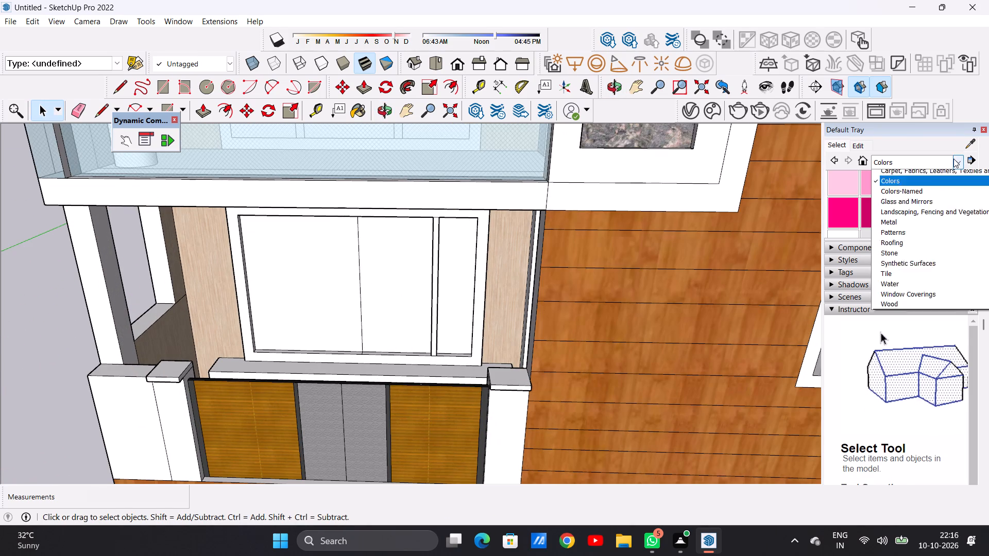
{"action": "left_click", "coordinate": [932, 286]}
{"action": "left_click", "coordinate": [936, 189]}
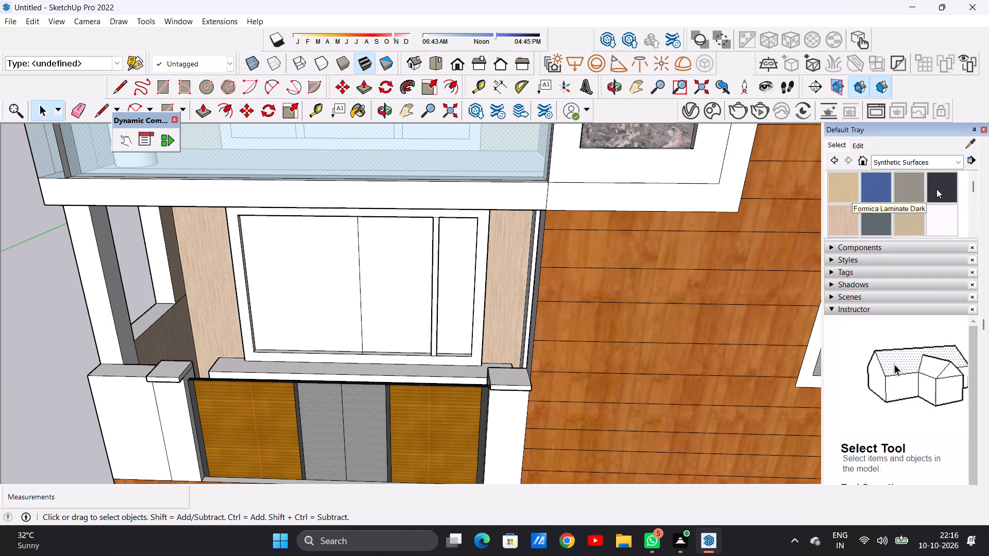
{"action": "scroll", "coordinate": [277, 256], "scroll_direction": "up", "scroll_amount": 2}
{"action": "scroll", "coordinate": [261, 259], "scroll_direction": "down", "scroll_amount": 1}
{"action": "scroll", "coordinate": [258, 261], "scroll_direction": "up", "scroll_amount": 1}
{"action": "scroll", "coordinate": [208, 265], "scroll_direction": "up", "scroll_amount": 3}
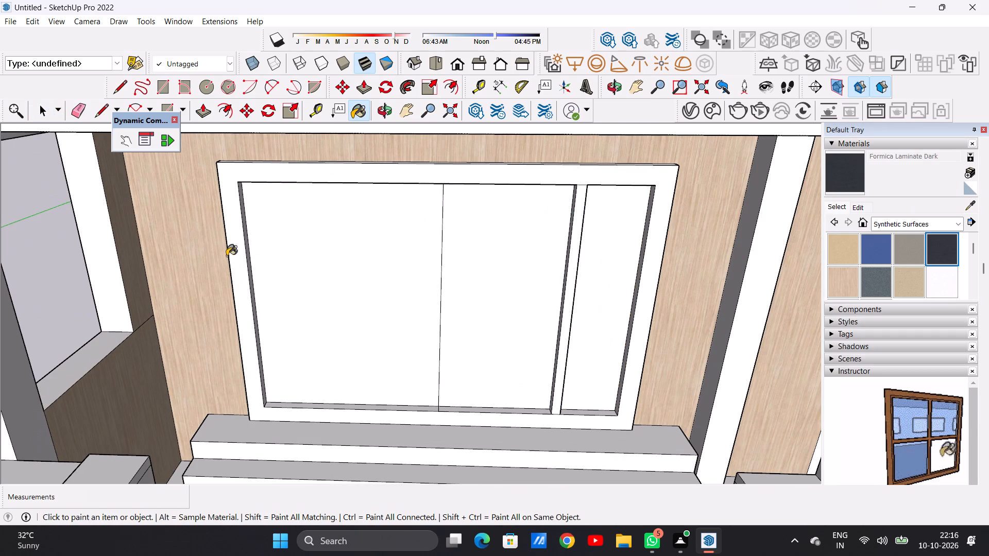
{"action": "left_click", "coordinate": [231, 252]}
Paint the left and bottom inner reveals of the ground-floor window frame with Formica Laminate Dark.
{"action": "scroll", "coordinate": [279, 264], "scroll_direction": "down", "scroll_amount": 5}
{"action": "middle_click_drag", "start_coordinate": [319, 284], "coordinate": [215, 254]}
{"action": "scroll", "coordinate": [297, 262], "scroll_direction": "up", "scroll_amount": 1}
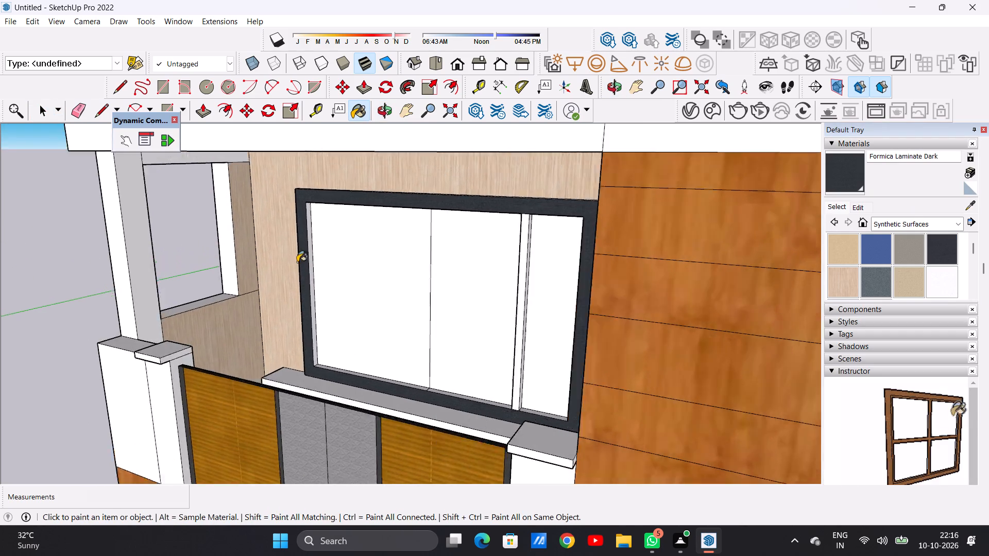
{"action": "scroll", "coordinate": [297, 262], "scroll_direction": "up", "scroll_amount": 7}
{"action": "left_click", "coordinate": [312, 275]}
{"action": "scroll", "coordinate": [325, 264], "scroll_direction": "down", "scroll_amount": 7}
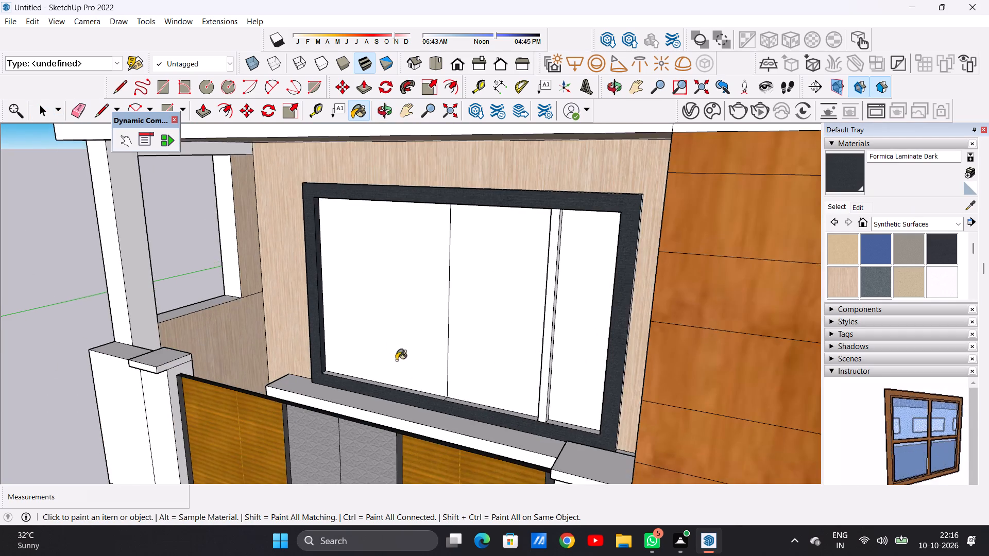
{"action": "middle_click_drag", "start_coordinate": [402, 374], "coordinate": [424, 415]}
{"action": "scroll", "coordinate": [479, 395], "scroll_direction": "up", "scroll_amount": 11}
{"action": "scroll", "coordinate": [479, 395], "scroll_direction": "down", "scroll_amount": 1}
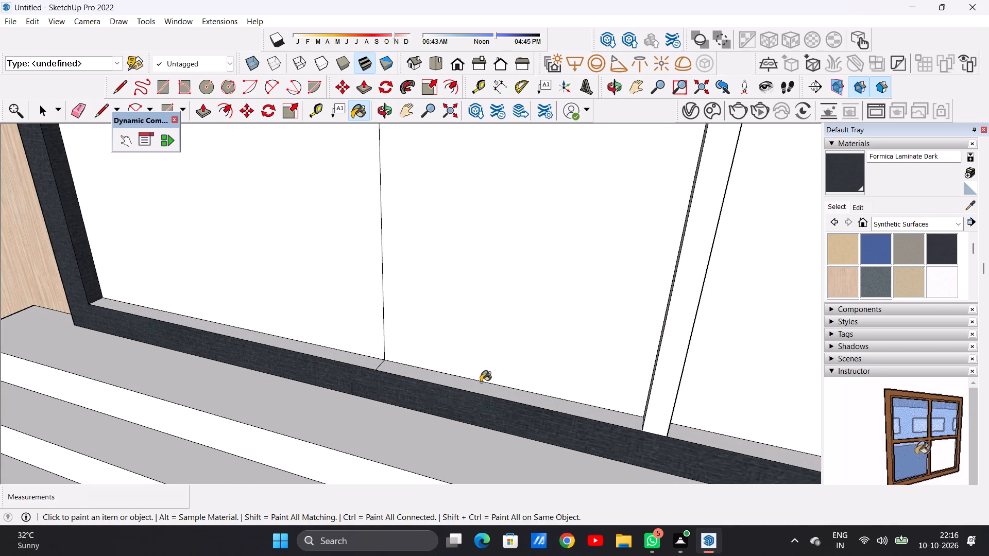
{"action": "left_click", "coordinate": [479, 386]}
{"action": "left_click", "coordinate": [365, 363]}
{"action": "scroll", "coordinate": [373, 375], "scroll_direction": "down", "scroll_amount": 6}
{"action": "scroll", "coordinate": [578, 401], "scroll_direction": "up", "scroll_amount": 6}
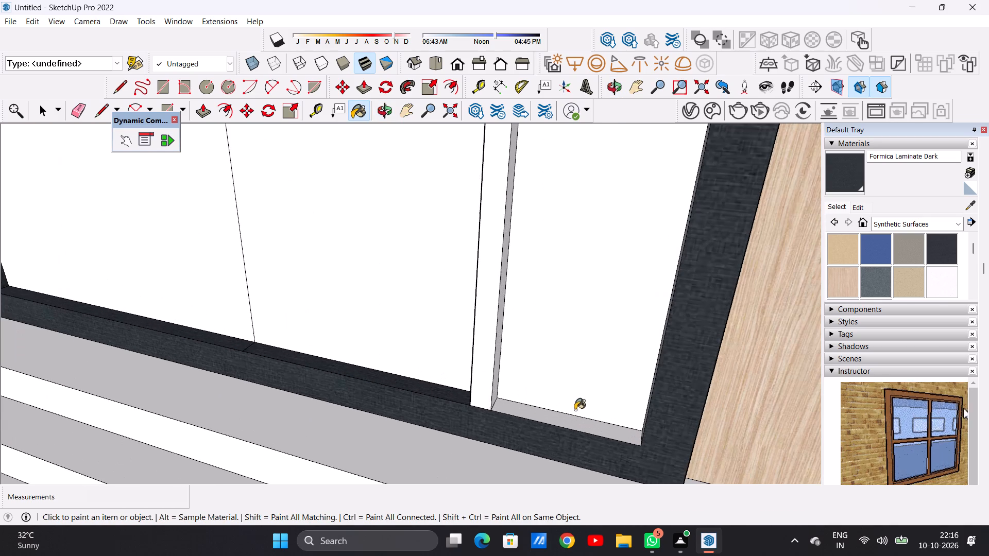
{"action": "left_click", "coordinate": [562, 420]}
Paint all sections of the ground-floor window frame's top inner reveal with Formica Laminate Dark.
{"action": "scroll", "coordinate": [443, 429], "scroll_direction": "down", "scroll_amount": 16}
{"action": "middle_click_drag", "start_coordinate": [456, 401], "coordinate": [457, 335]}
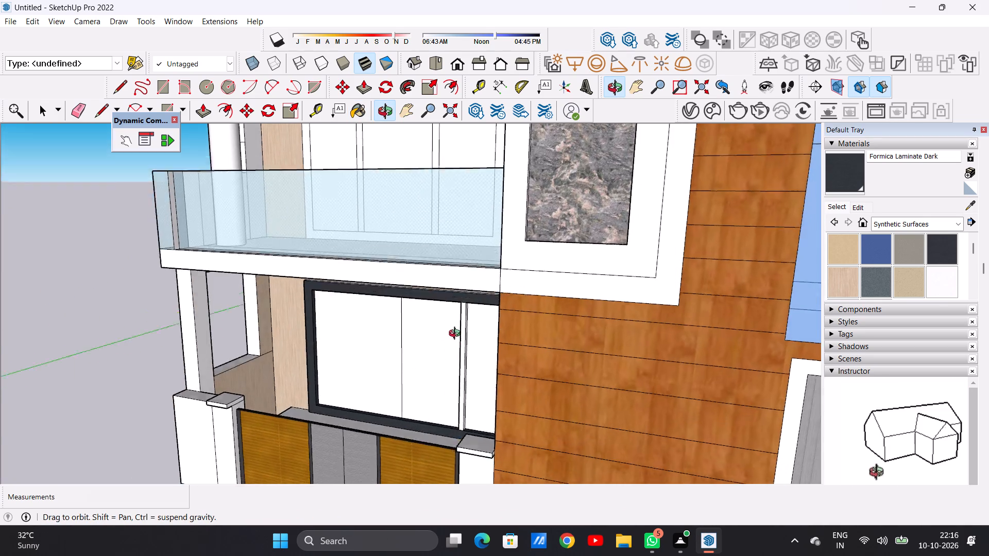
{"action": "middle_click_drag", "start_coordinate": [457, 335], "coordinate": [458, 264]}
{"action": "scroll", "coordinate": [440, 323], "scroll_direction": "up", "scroll_amount": 14}
{"action": "middle_click_drag", "start_coordinate": [436, 323], "coordinate": [435, 302]}
{"action": "scroll", "coordinate": [415, 243], "scroll_direction": "up", "scroll_amount": 5}
{"action": "left_click", "coordinate": [351, 211]}
{"action": "left_click", "coordinate": [169, 247]}
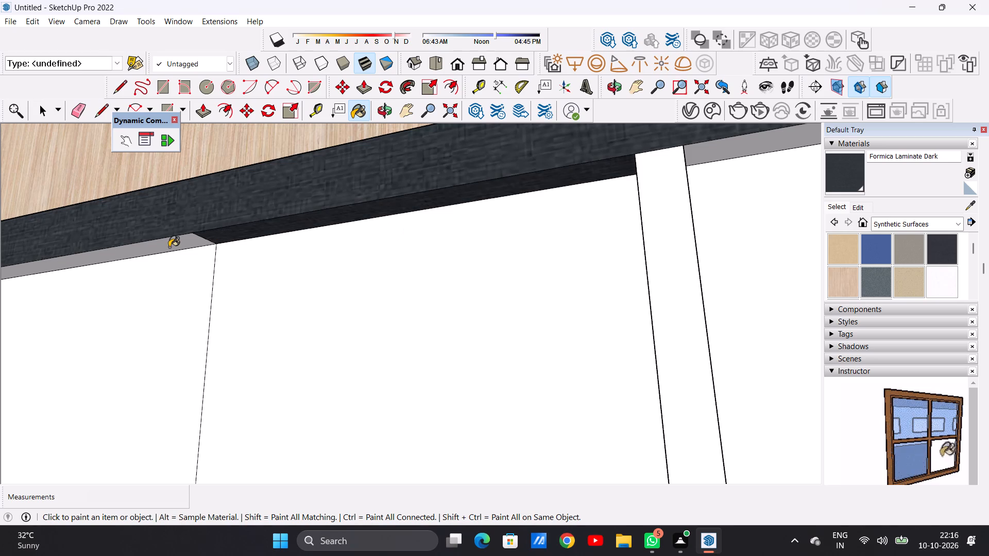
{"action": "scroll", "coordinate": [323, 314], "scroll_direction": "down", "scroll_amount": 4}
{"action": "scroll", "coordinate": [686, 187], "scroll_direction": "up", "scroll_amount": 3}
{"action": "left_click", "coordinate": [614, 210]}
Paint the front and both side faces of the ground-floor window's vertical mullion with Formica Laminate Dark.
{"action": "scroll", "coordinate": [473, 271], "scroll_direction": "down", "scroll_amount": 7}
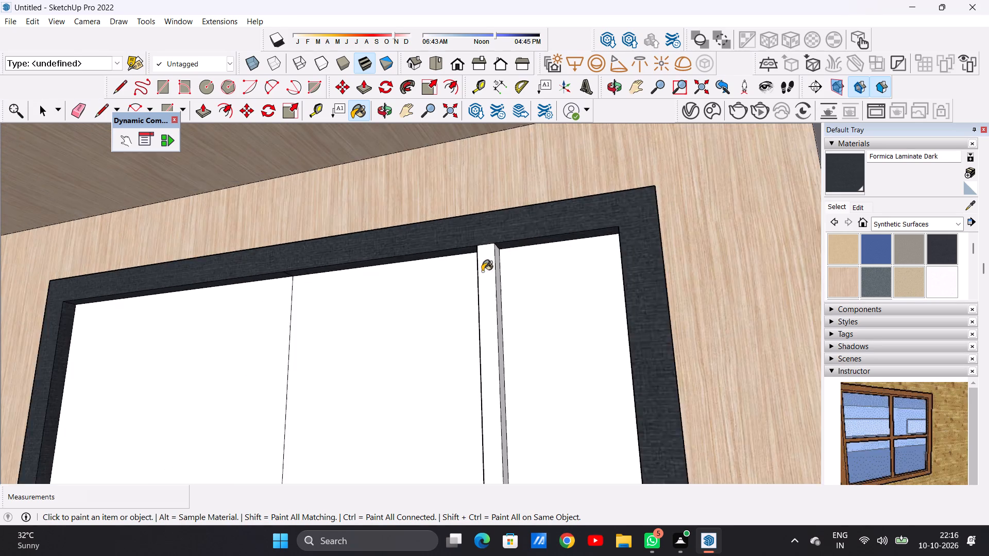
{"action": "scroll", "coordinate": [509, 273], "scroll_direction": "up", "scroll_amount": 1}
{"action": "scroll", "coordinate": [510, 274], "scroll_direction": "down", "scroll_amount": 7}
{"action": "scroll", "coordinate": [501, 301], "scroll_direction": "up", "scroll_amount": 4}
{"action": "left_click", "coordinate": [499, 301]}
{"action": "middle_click_drag", "start_coordinate": [528, 306], "coordinate": [484, 349]}
{"action": "middle_click_drag", "start_coordinate": [484, 349], "coordinate": [574, 346]}
{"action": "scroll", "coordinate": [282, 344], "scroll_direction": "up", "scroll_amount": 8}
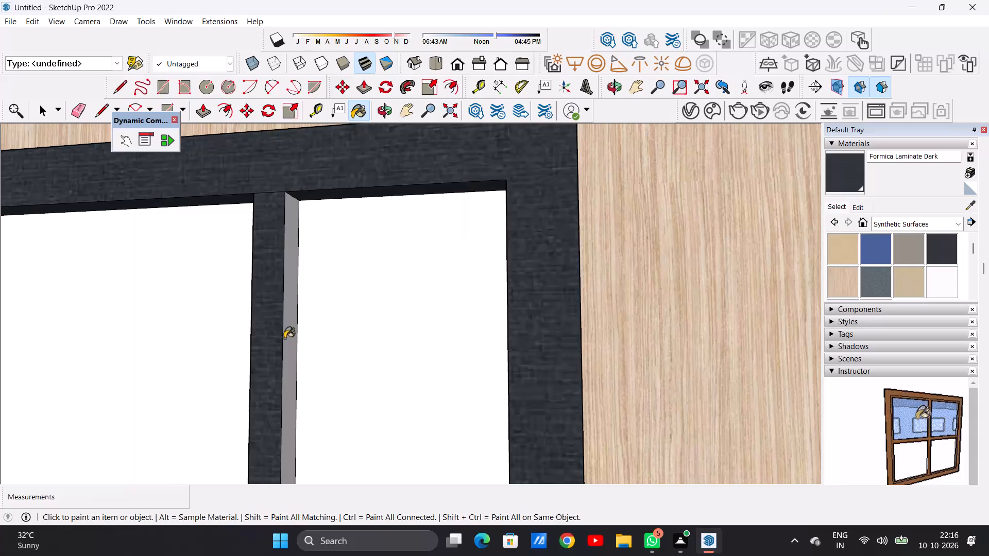
{"action": "left_click", "coordinate": [290, 333]}
{"action": "middle_click_drag", "start_coordinate": [310, 353], "coordinate": [506, 346]}
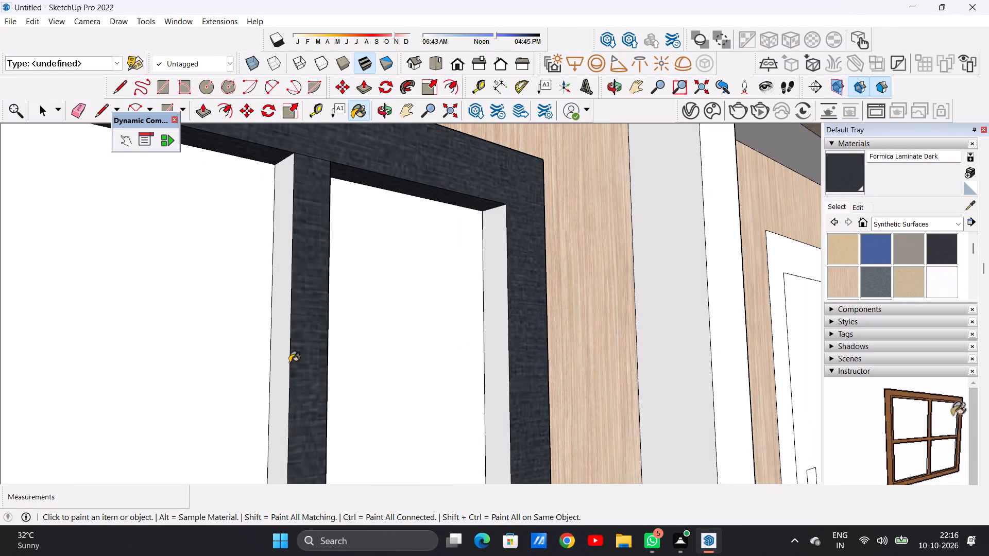
{"action": "left_click", "coordinate": [285, 351]}
Paint the right inner reveal and the remaining left edge of the ground-floor window frame with Formica Laminate Dark.
{"action": "scroll", "coordinate": [292, 341], "scroll_direction": "down", "scroll_amount": 5}
{"action": "scroll", "coordinate": [295, 342], "scroll_direction": "up", "scroll_amount": 1}
{"action": "scroll", "coordinate": [298, 343], "scroll_direction": "down", "scroll_amount": 12}
{"action": "scroll", "coordinate": [400, 369], "scroll_direction": "down", "scroll_amount": 1}
{"action": "scroll", "coordinate": [400, 369], "scroll_direction": "up", "scroll_amount": 2}
{"action": "scroll", "coordinate": [400, 369], "scroll_direction": "down", "scroll_amount": 1}
{"action": "scroll", "coordinate": [400, 369], "scroll_direction": "up", "scroll_amount": 8}
{"action": "left_click", "coordinate": [387, 394]}
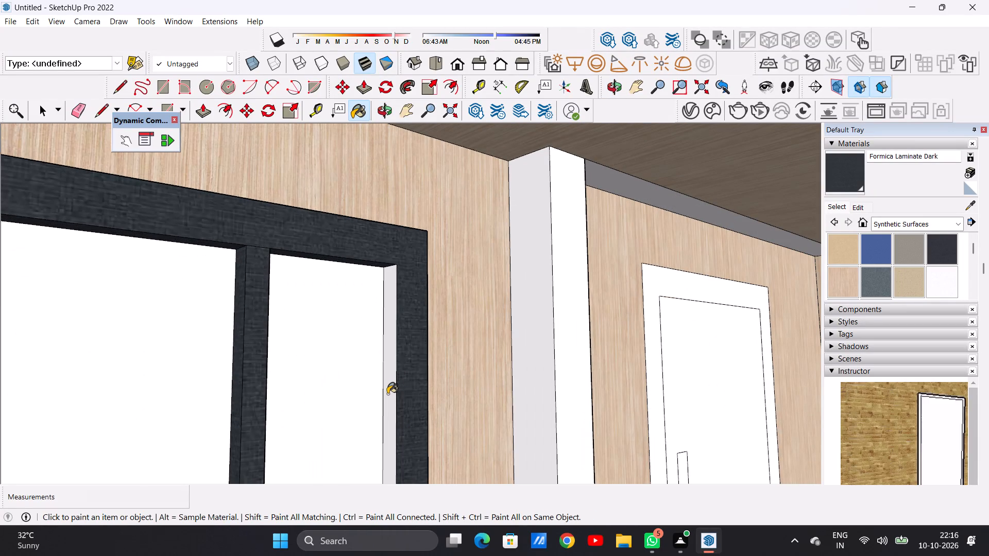
{"action": "scroll", "coordinate": [382, 408], "scroll_direction": "down", "scroll_amount": 20}
{"action": "scroll", "coordinate": [382, 408], "scroll_direction": "down", "scroll_amount": 6}
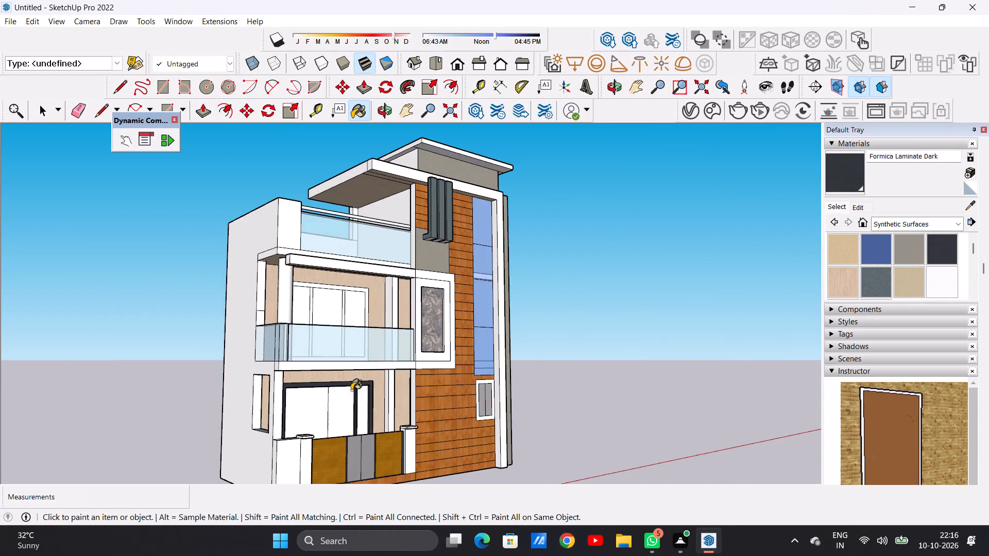
{"action": "middle_click_drag", "start_coordinate": [337, 399], "coordinate": [250, 413]}
{"action": "middle_click_drag", "start_coordinate": [275, 407], "coordinate": [349, 406]}
{"action": "scroll", "coordinate": [316, 416], "scroll_direction": "up", "scroll_amount": 5}
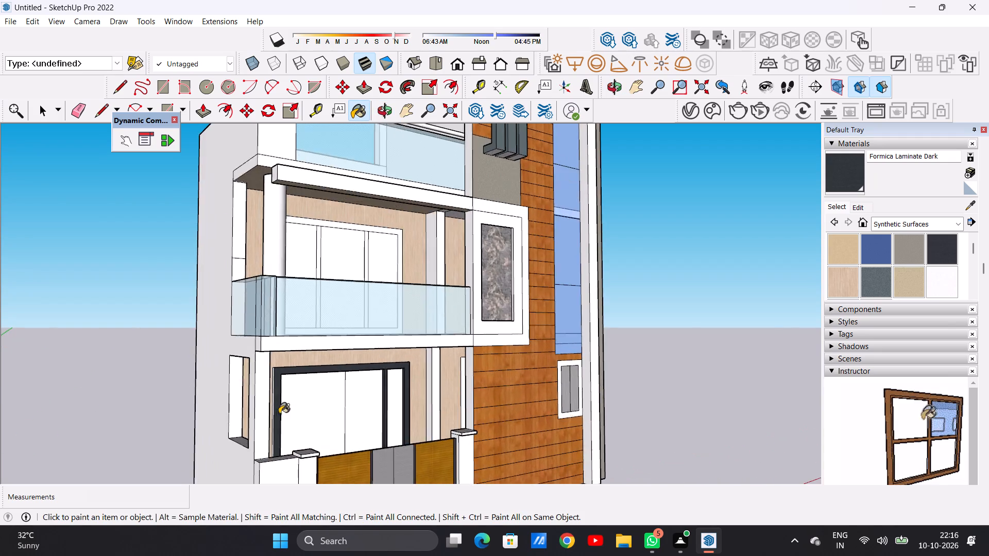
{"action": "scroll", "coordinate": [279, 414], "scroll_direction": "up", "scroll_amount": 9}
{"action": "left_click", "coordinate": [271, 402]}
Paint the first-floor balcony window's outer frame and its two vertical mullions with Formica Laminate Dark.
{"action": "scroll", "coordinate": [276, 413], "scroll_direction": "down", "scroll_amount": 12}
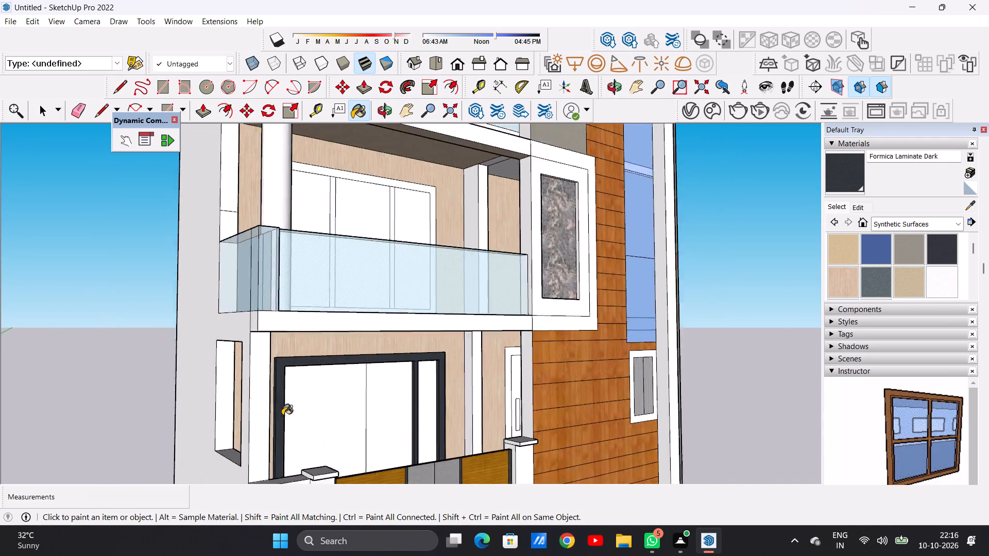
{"action": "scroll", "coordinate": [282, 415], "scroll_direction": "down", "scroll_amount": 4}
{"action": "middle_click_drag", "start_coordinate": [314, 390], "coordinate": [150, 431]}
{"action": "scroll", "coordinate": [325, 287], "scroll_direction": "up", "scroll_amount": 10}
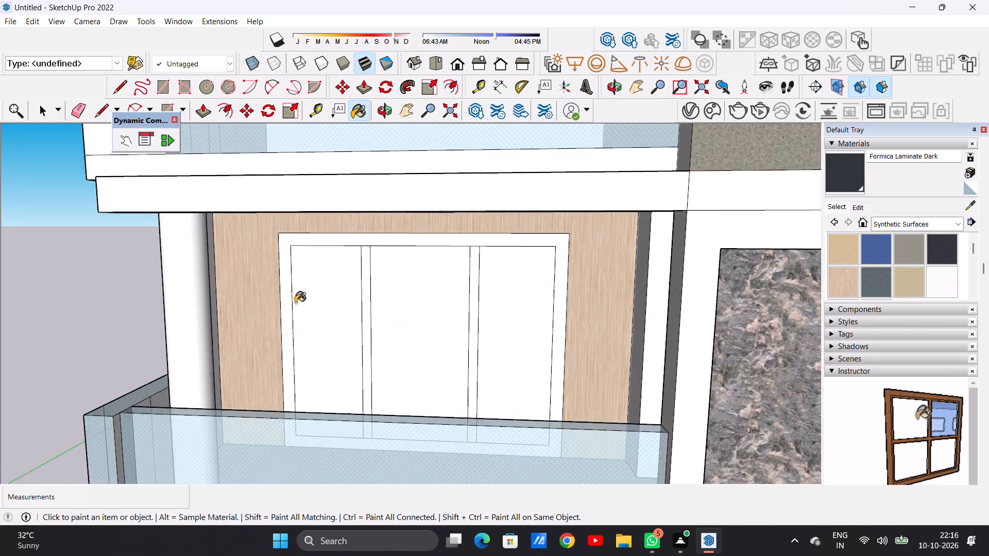
{"action": "scroll", "coordinate": [295, 303], "scroll_direction": "up", "scroll_amount": 4}
{"action": "left_click", "coordinate": [283, 310]}
{"action": "left_click", "coordinate": [405, 316]}
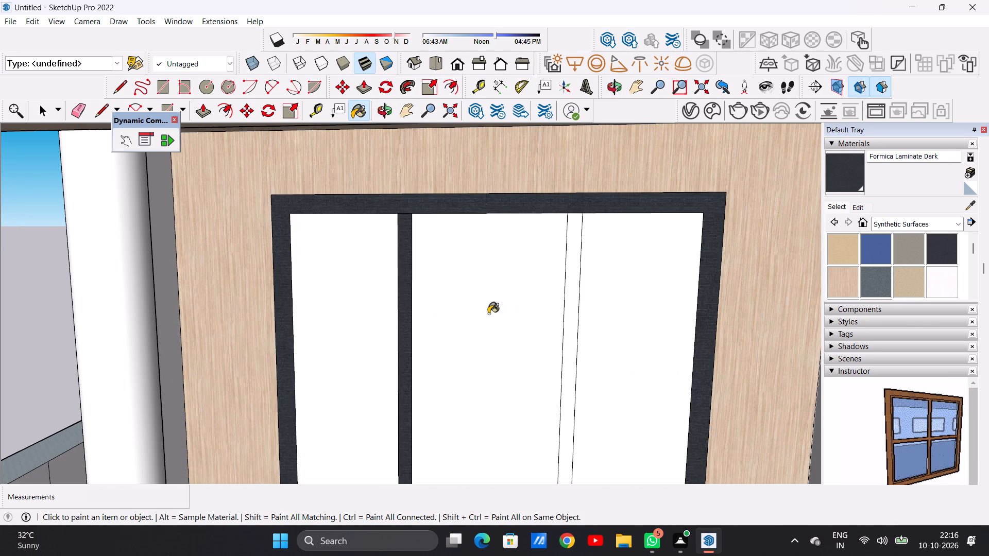
{"action": "left_click", "coordinate": [570, 319]}
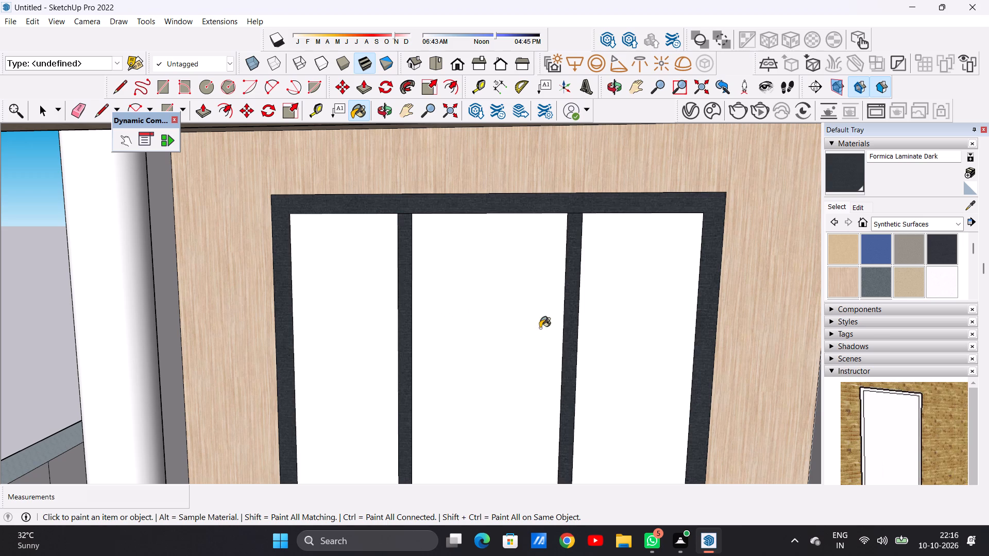
{"action": "key", "text": "space"}
Paint the three ground-floor window panels with Wood Floor Parquet from the Wood collection.
{"action": "scroll", "coordinate": [408, 311], "scroll_direction": "down", "scroll_amount": 6}
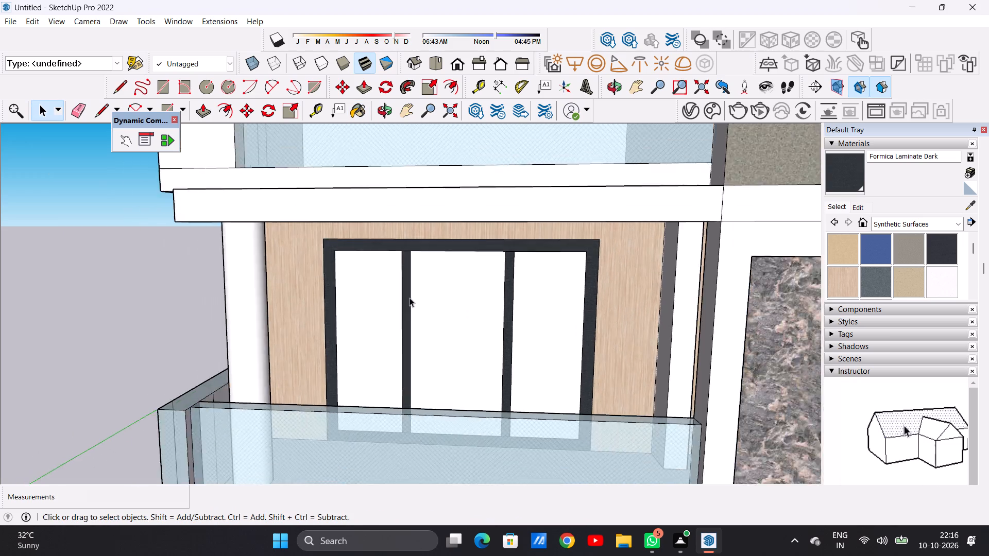
{"action": "scroll", "coordinate": [410, 298], "scroll_direction": "down", "scroll_amount": 13}
{"action": "scroll", "coordinate": [436, 422], "scroll_direction": "up", "scroll_amount": 11}
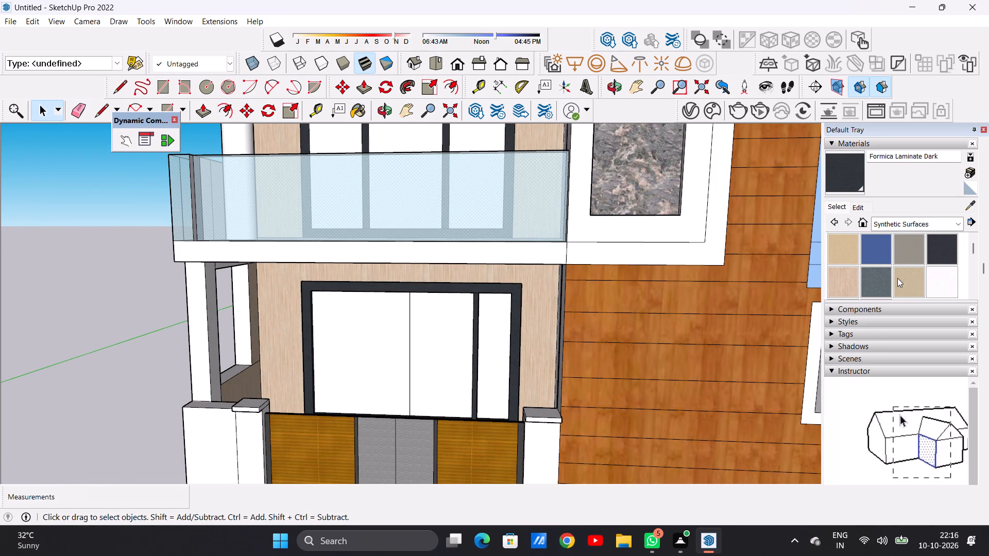
{"action": "left_click", "coordinate": [956, 224]}
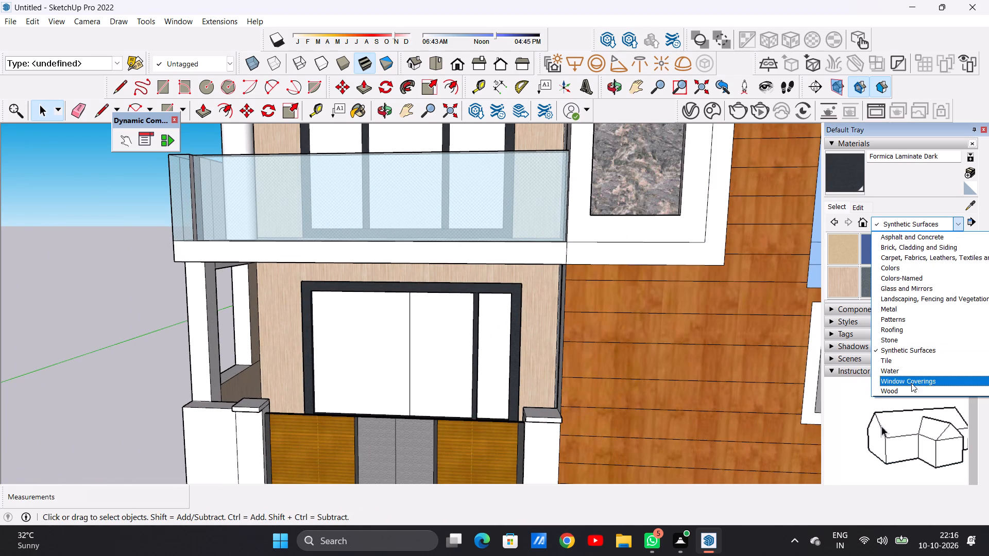
{"action": "left_click", "coordinate": [897, 387]}
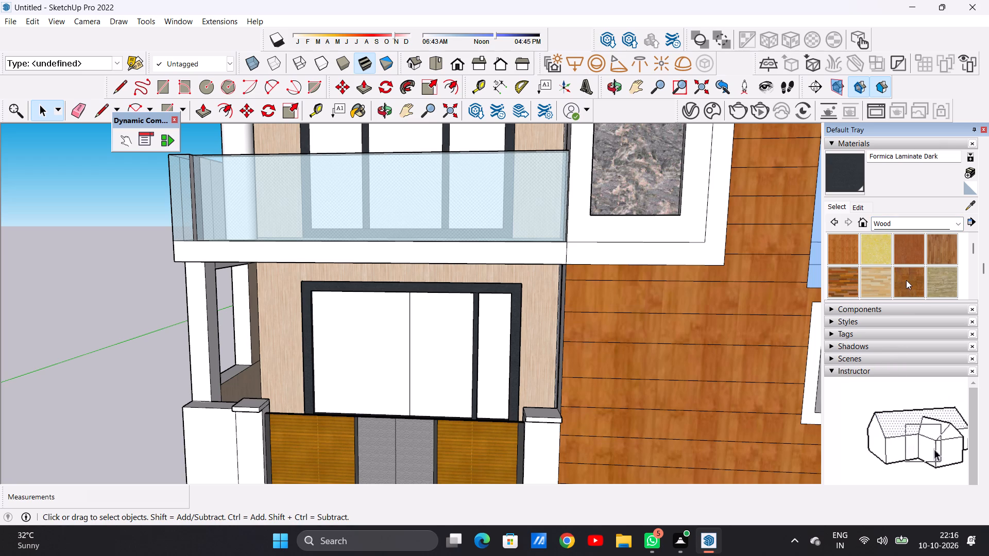
{"action": "left_click", "coordinate": [907, 281]}
{"action": "scroll", "coordinate": [348, 388], "scroll_direction": "up", "scroll_amount": 5}
{"action": "left_click", "coordinate": [361, 367]}
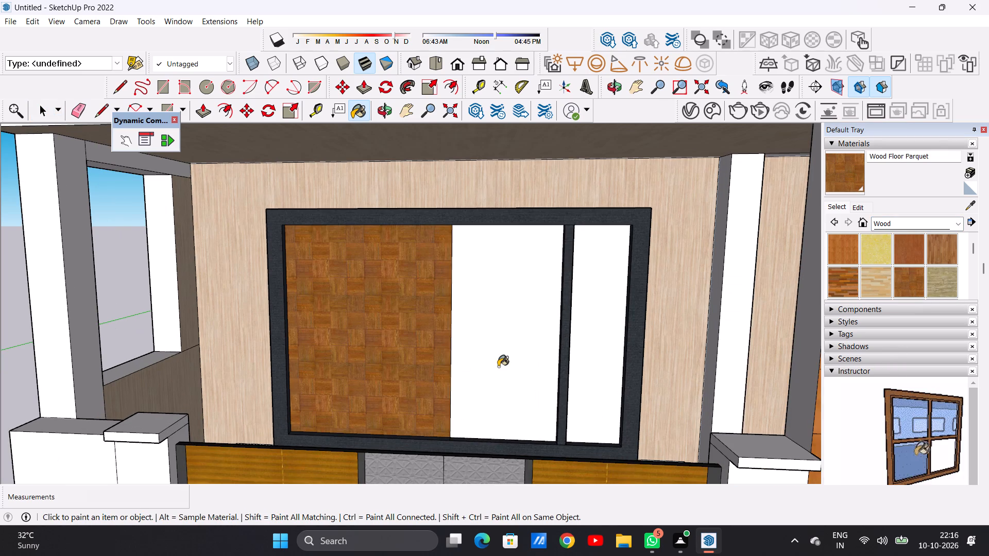
{"action": "left_click", "coordinate": [505, 368]}
{"action": "left_click", "coordinate": [594, 364]}
Paint the right-hand panel of the first-floor balcony window with Blinds Cellular White from the Window Coverings collection.
{"action": "scroll", "coordinate": [383, 371], "scroll_direction": "down", "scroll_amount": 8}
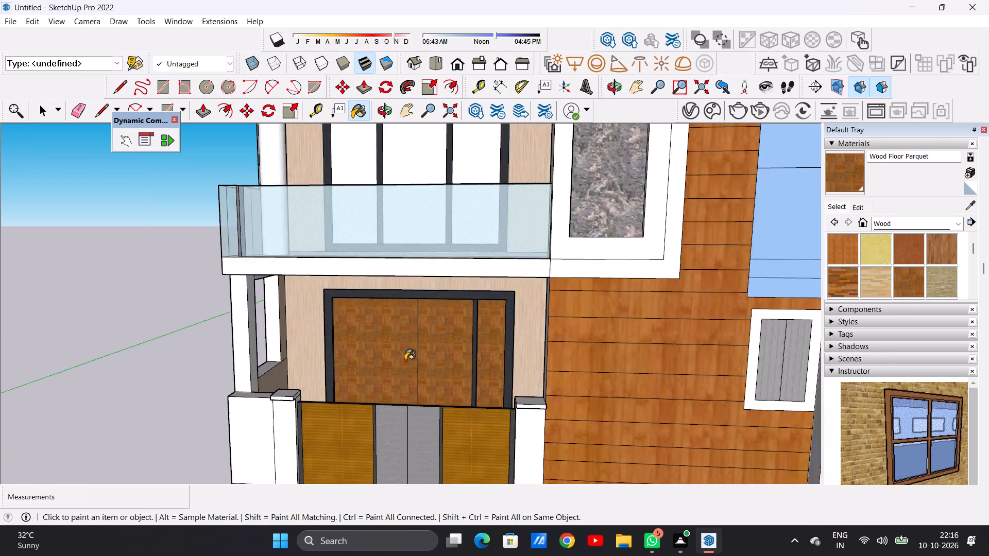
{"action": "scroll", "coordinate": [405, 360], "scroll_direction": "down", "scroll_amount": 13}
{"action": "scroll", "coordinate": [418, 318], "scroll_direction": "up", "scroll_amount": 13}
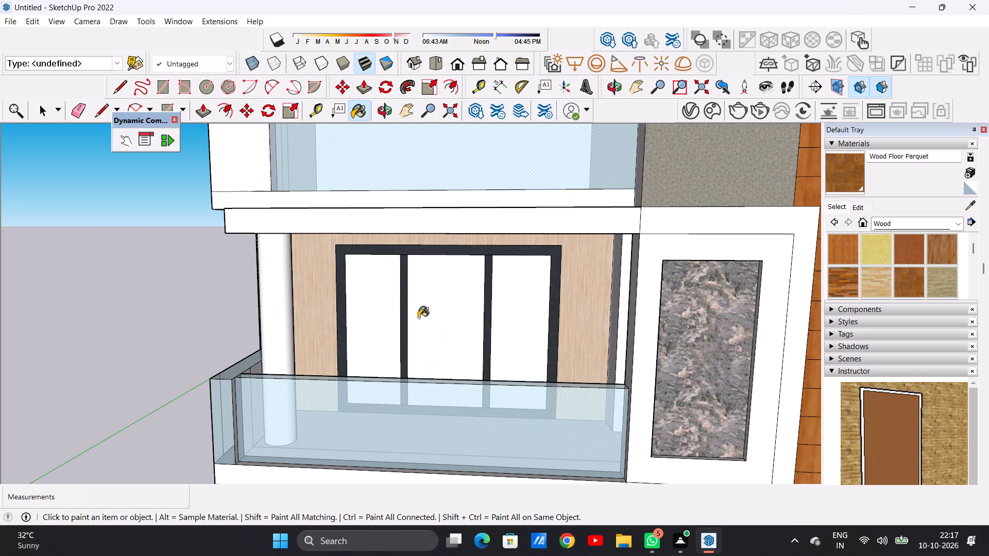
{"action": "left_click", "coordinate": [952, 221]}
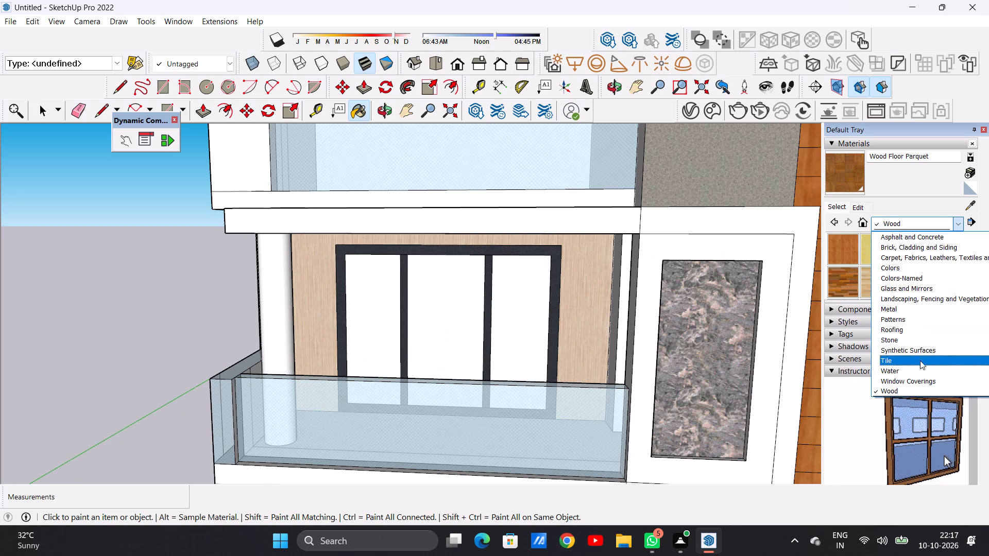
{"action": "left_click", "coordinate": [920, 378]}
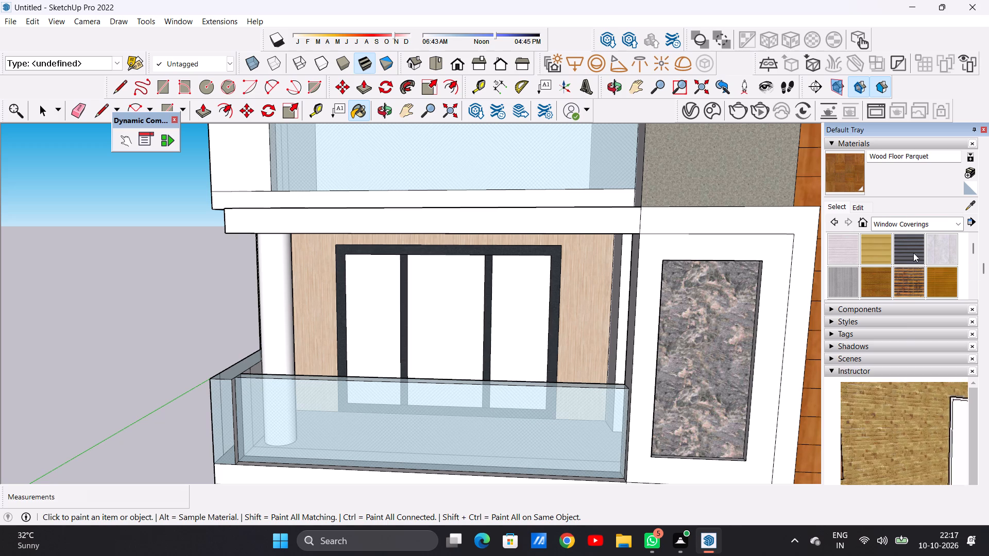
{"action": "left_click", "coordinate": [834, 251]}
{"action": "scroll", "coordinate": [499, 343], "scroll_direction": "up", "scroll_amount": 3}
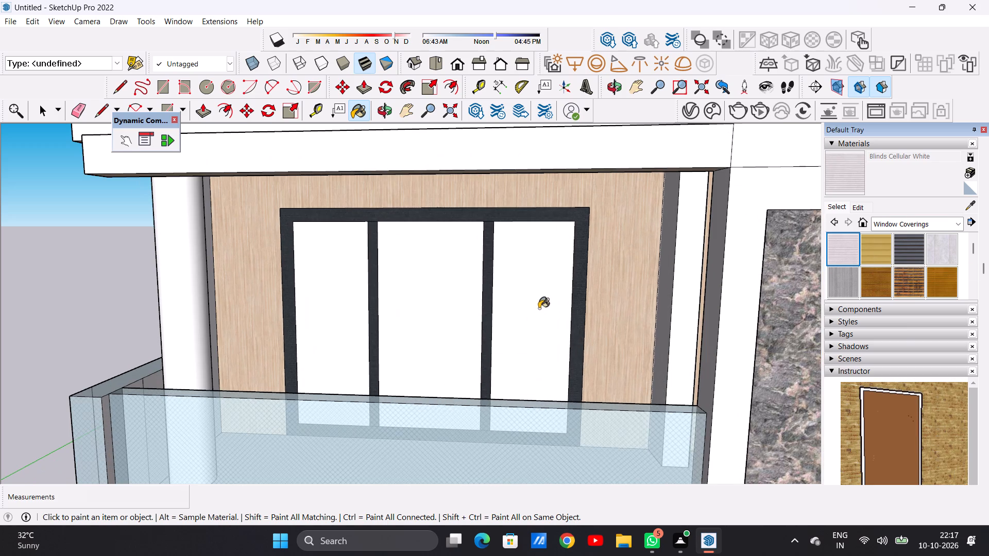
{"action": "left_click", "coordinate": [540, 308]}
Paint the left and middle panels of the first-floor balcony window with Blinds Weave from the Window Coverings collection.
{"action": "scroll", "coordinate": [539, 335], "scroll_direction": "up", "scroll_amount": 6}
{"action": "scroll", "coordinate": [532, 338], "scroll_direction": "down", "scroll_amount": 9}
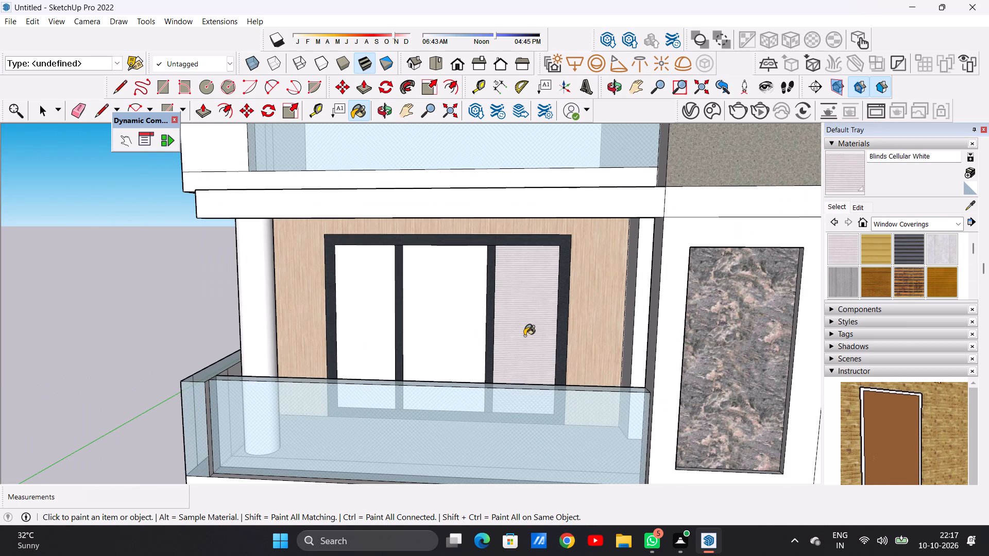
{"action": "left_click", "coordinate": [876, 282]}
{"action": "scroll", "coordinate": [355, 315], "scroll_direction": "up", "scroll_amount": 5}
{"action": "left_click", "coordinate": [355, 315]}
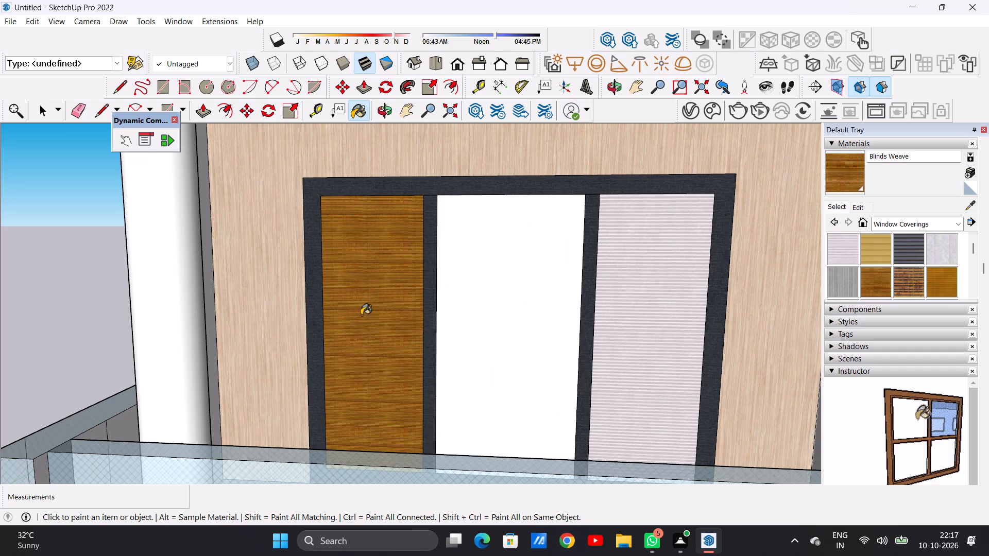
{"action": "left_click", "coordinate": [503, 319]}
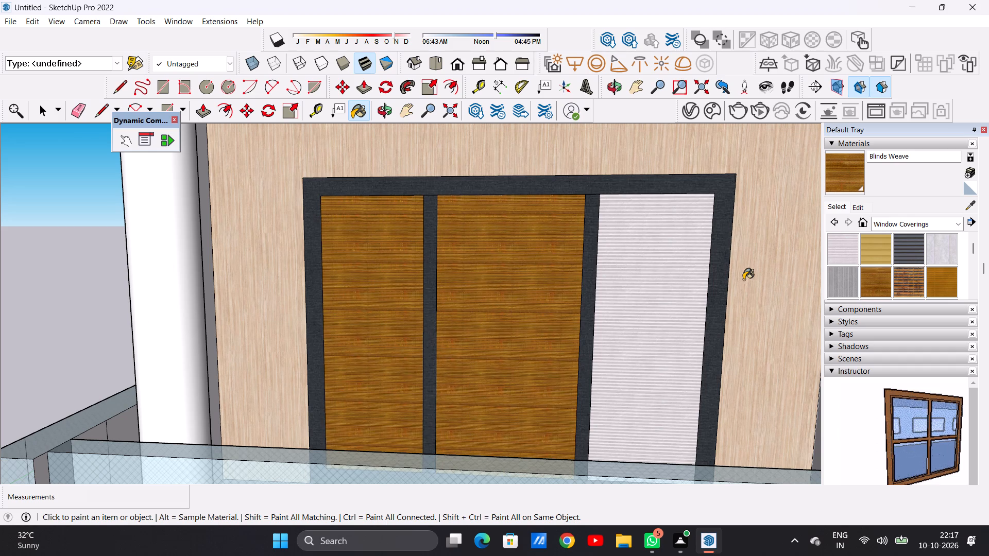
{"action": "key", "text": "space"}
Examine the painted ground-floor and first-floor windows against the whole front elevation.
{"action": "scroll", "coordinate": [424, 290], "scroll_direction": "down", "scroll_amount": 13}
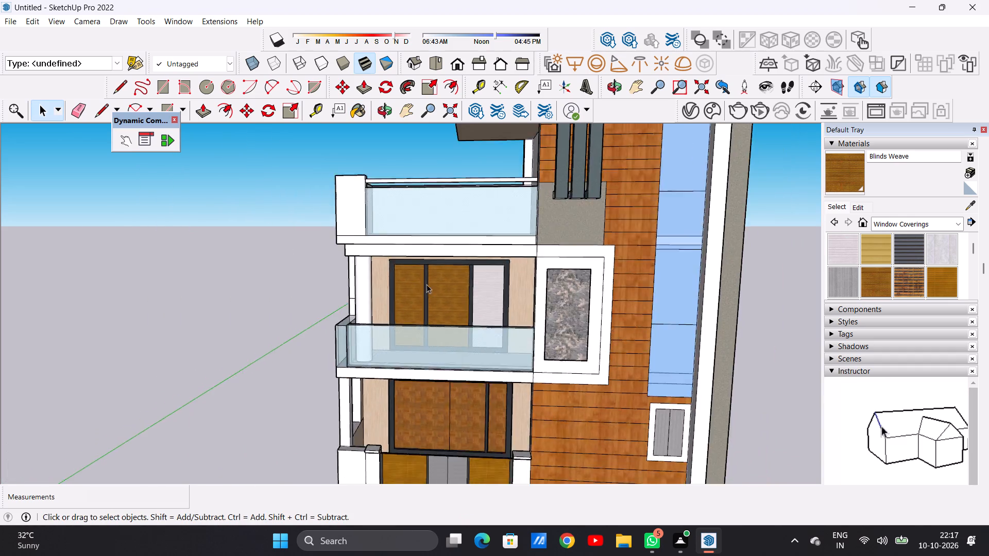
{"action": "scroll", "coordinate": [427, 284], "scroll_direction": "down", "scroll_amount": 10}
{"action": "middle_click_drag", "start_coordinate": [440, 316], "coordinate": [455, 296]}
{"action": "scroll", "coordinate": [435, 287], "scroll_direction": "up", "scroll_amount": 11}
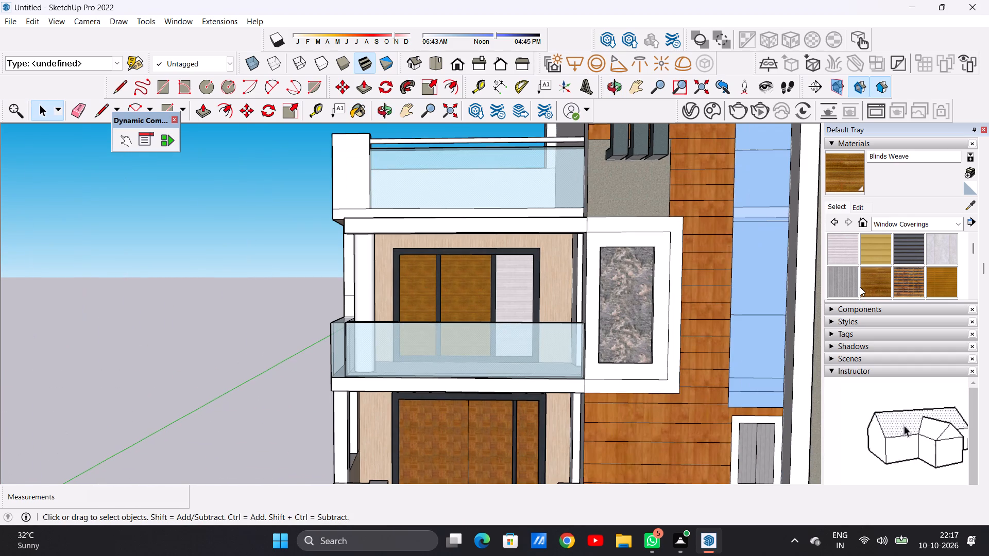
Repaint the left panel of the first-floor balcony window with Blinds Cloth Horizontal from the Window Coverings collection.
{"action": "left_click", "coordinate": [876, 251]}
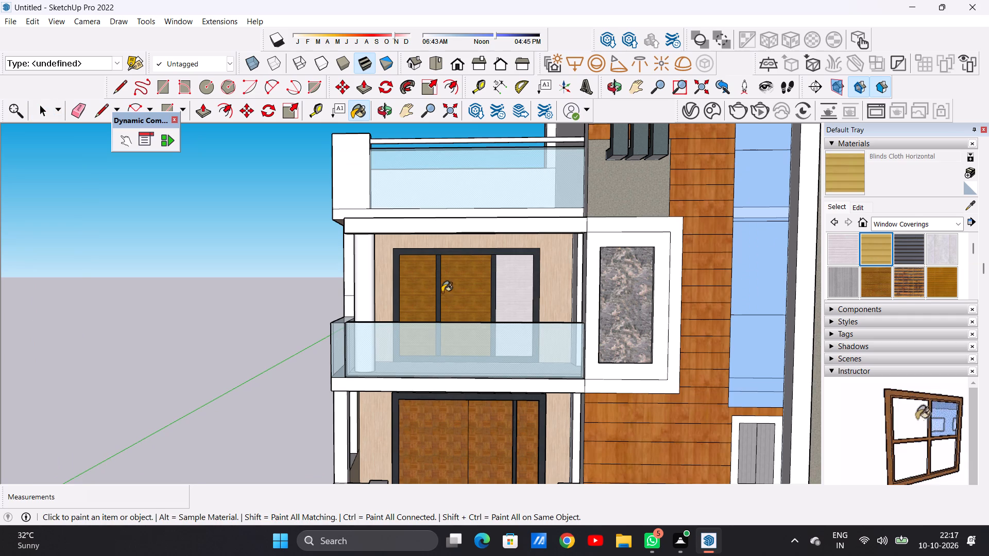
{"action": "left_click", "coordinate": [414, 292]}
{"action": "scroll", "coordinate": [427, 301], "scroll_direction": "up", "scroll_amount": 12}
{"action": "scroll", "coordinate": [418, 309], "scroll_direction": "down", "scroll_amount": 9}
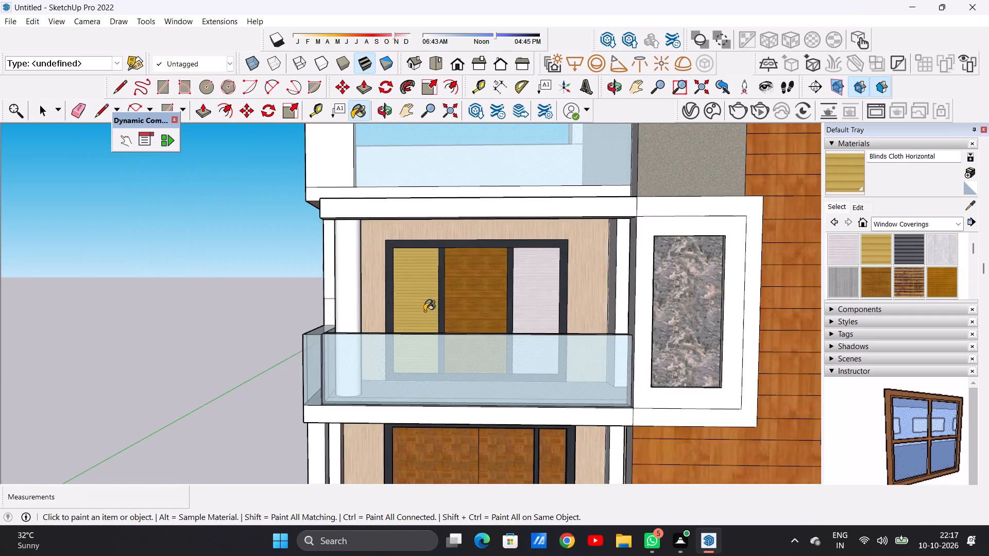
{"action": "scroll", "coordinate": [424, 311], "scroll_direction": "down", "scroll_amount": 12}
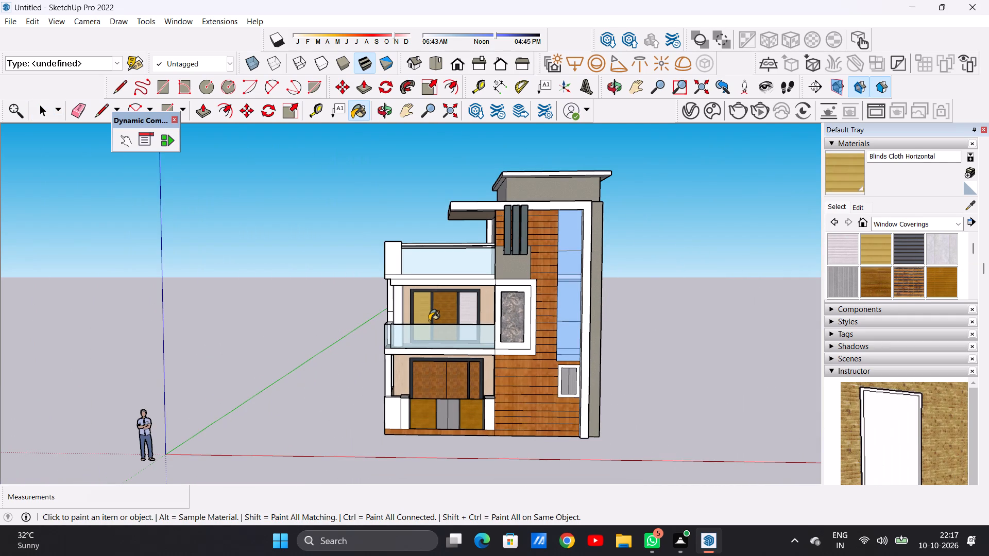
{"action": "key", "text": "space"}
Paint the round column on the first-floor balcony with Formica Speckled Grey from the Synthetic Surfaces collection.
{"action": "scroll", "coordinate": [473, 325], "scroll_direction": "down", "scroll_amount": 8}
{"action": "middle_click_drag", "start_coordinate": [438, 319], "coordinate": [519, 306]}
{"action": "scroll", "coordinate": [459, 345], "scroll_direction": "up", "scroll_amount": 3}
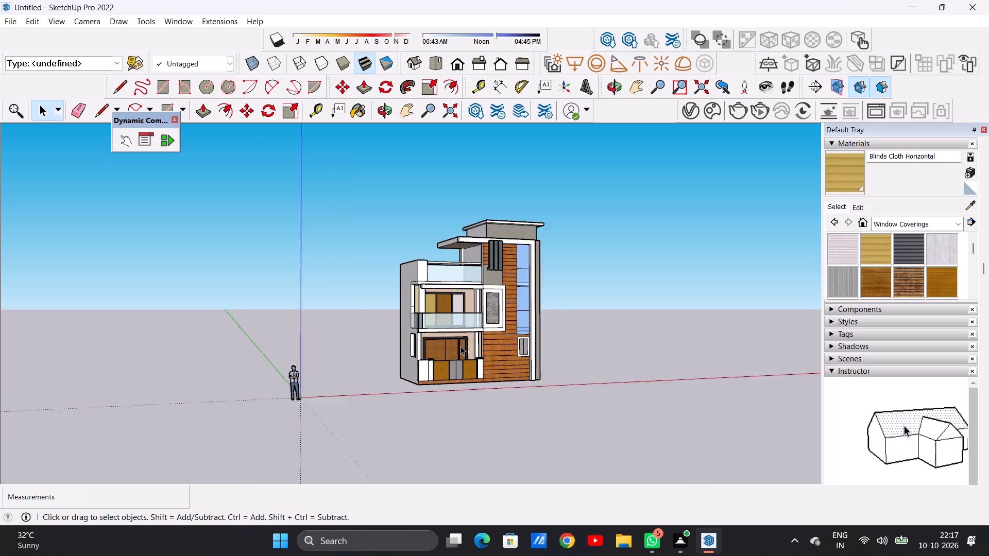
{"action": "scroll", "coordinate": [461, 346], "scroll_direction": "up", "scroll_amount": 15}
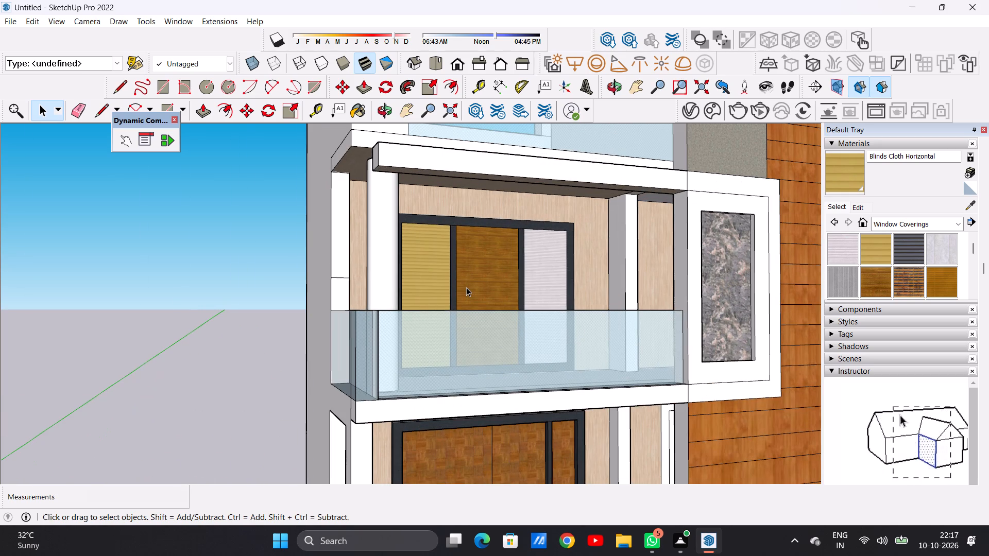
{"action": "scroll", "coordinate": [466, 287], "scroll_direction": "down", "scroll_amount": 6}
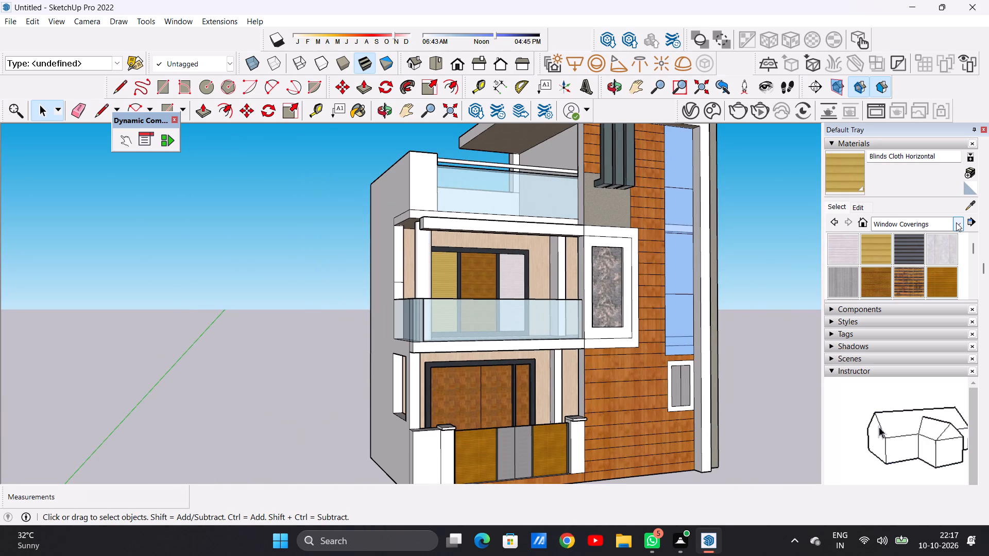
{"action": "left_click", "coordinate": [956, 222]}
{"action": "left_click", "coordinate": [910, 353]}
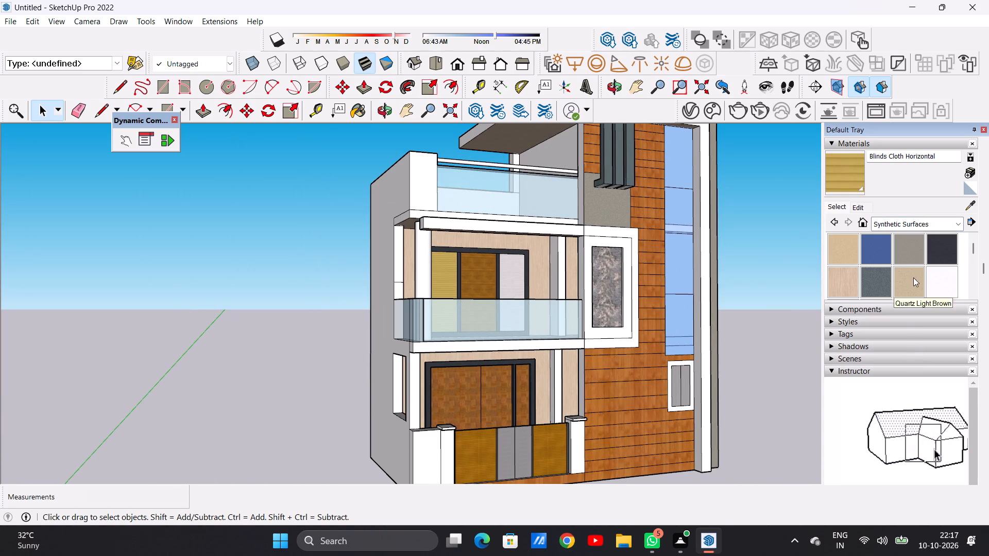
{"action": "left_click", "coordinate": [882, 279]}
{"action": "scroll", "coordinate": [437, 268], "scroll_direction": "up", "scroll_amount": 3}
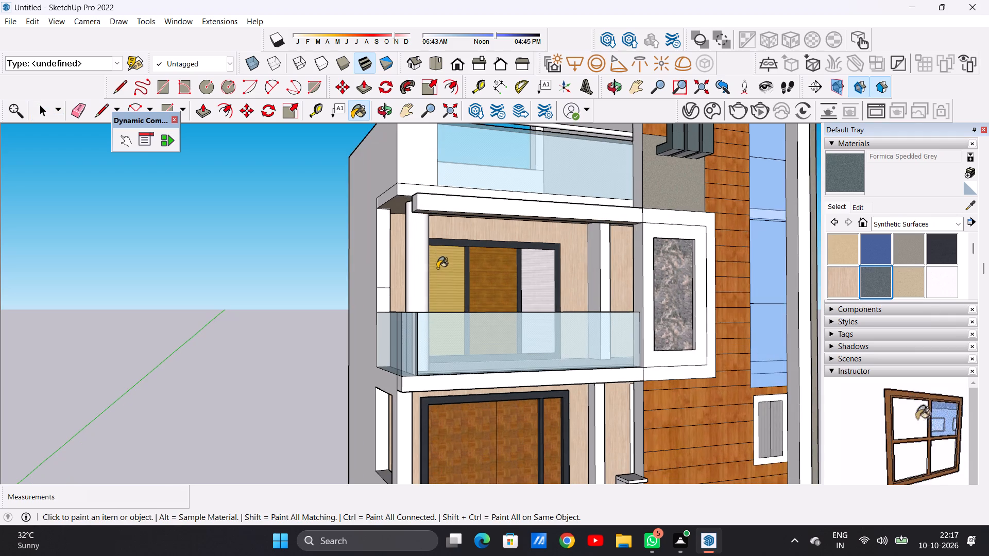
{"action": "left_click", "coordinate": [415, 270]}
Paint the remaining white faces of the first-floor balcony's side railing with Translucent Glass Safety from the Glass and Mirrors collection.
{"action": "middle_click_drag", "start_coordinate": [418, 273], "coordinate": [675, 316]}
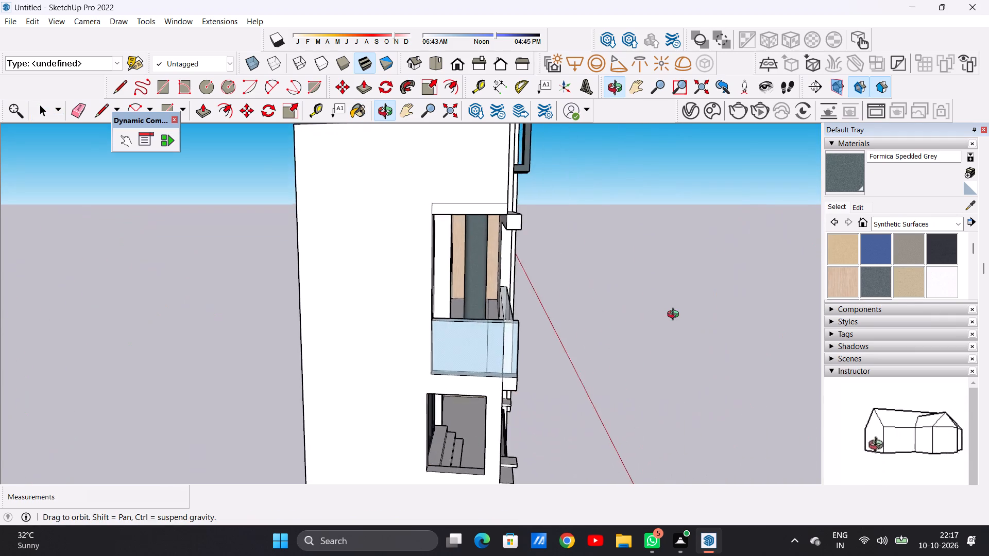
{"action": "middle_click_drag", "start_coordinate": [675, 316], "coordinate": [363, 322]}
{"action": "scroll", "coordinate": [403, 332], "scroll_direction": "down", "scroll_amount": 5}
{"action": "middle_click_drag", "start_coordinate": [489, 324], "coordinate": [192, 341]}
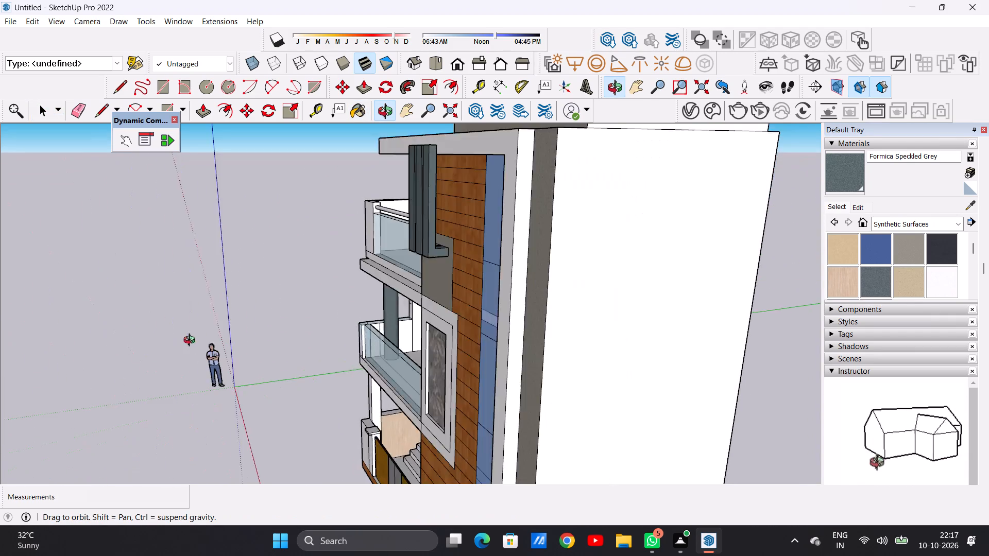
{"action": "middle_click_drag", "start_coordinate": [192, 341], "coordinate": [277, 377]}
{"action": "scroll", "coordinate": [409, 352], "scroll_direction": "up", "scroll_amount": 5}
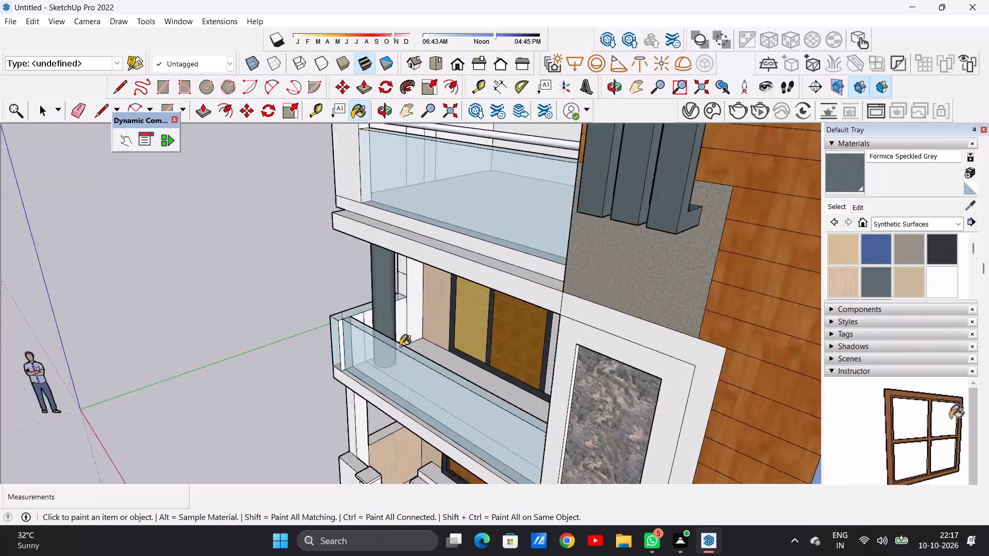
{"action": "scroll", "coordinate": [400, 346], "scroll_direction": "up", "scroll_amount": 6}
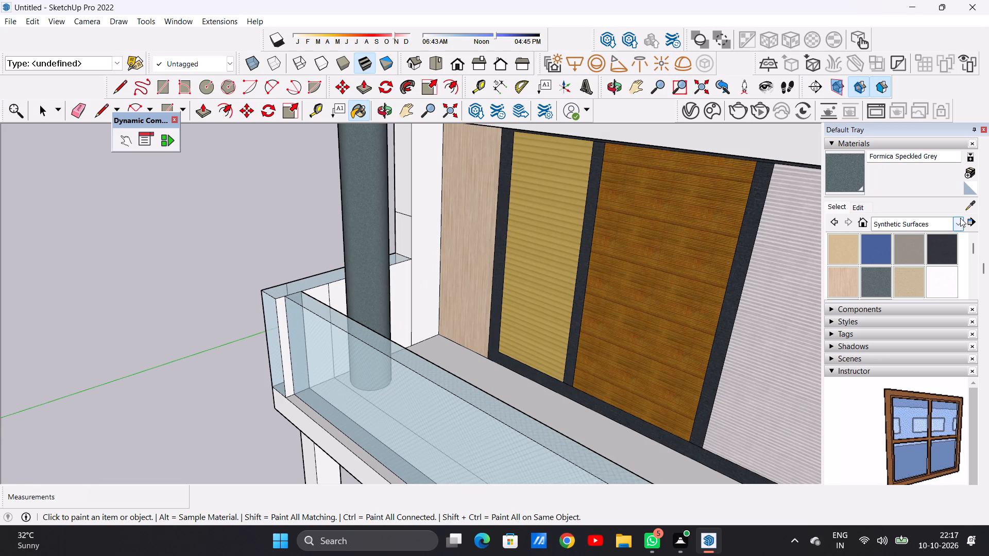
{"action": "left_click", "coordinate": [953, 224]}
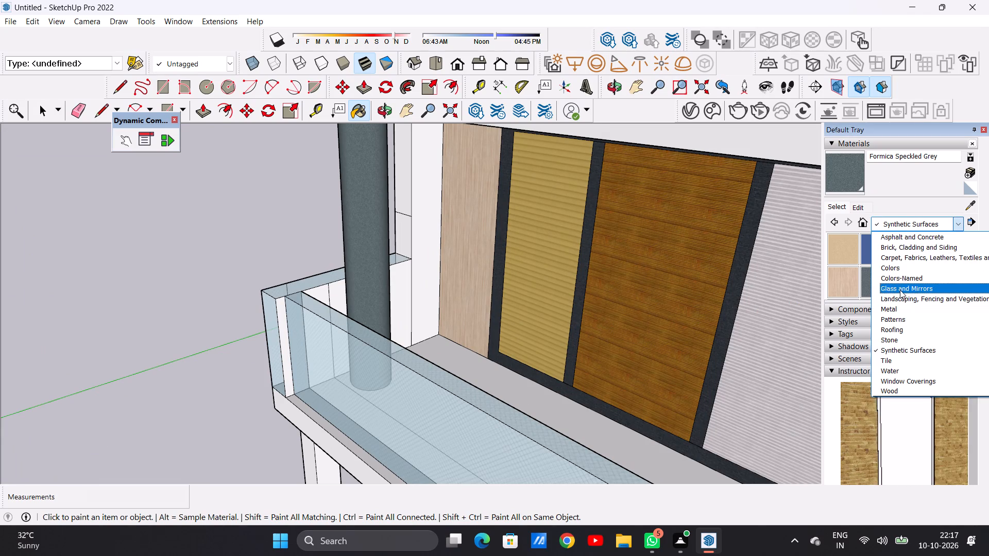
{"action": "left_click", "coordinate": [900, 290]}
{"action": "scroll", "coordinate": [871, 278], "scroll_direction": "down", "scroll_amount": 1}
{"action": "left_click", "coordinate": [846, 256]}
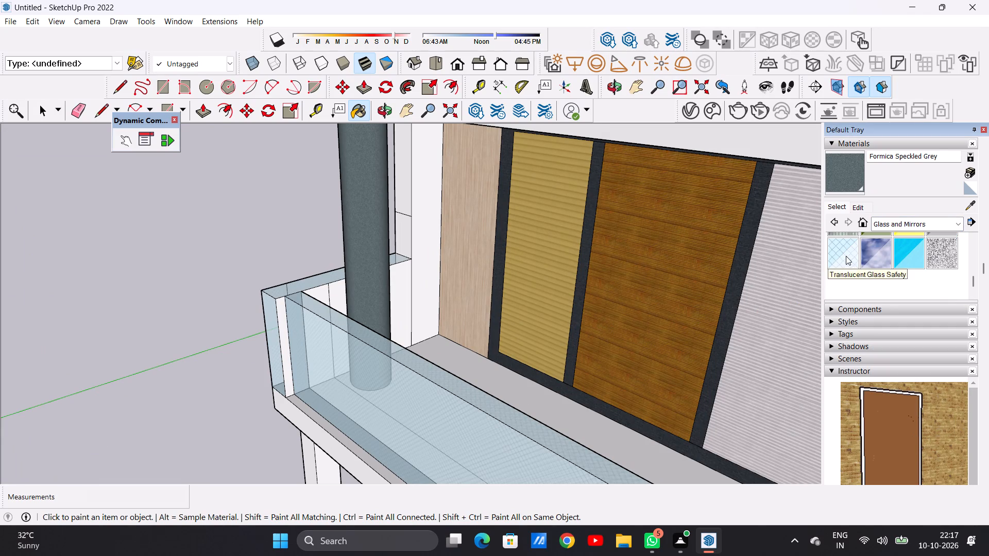
{"action": "scroll", "coordinate": [411, 279], "scroll_direction": "up", "scroll_amount": 8}
{"action": "left_click", "coordinate": [381, 295]}
{"action": "scroll", "coordinate": [381, 293], "scroll_direction": "down", "scroll_amount": 2}
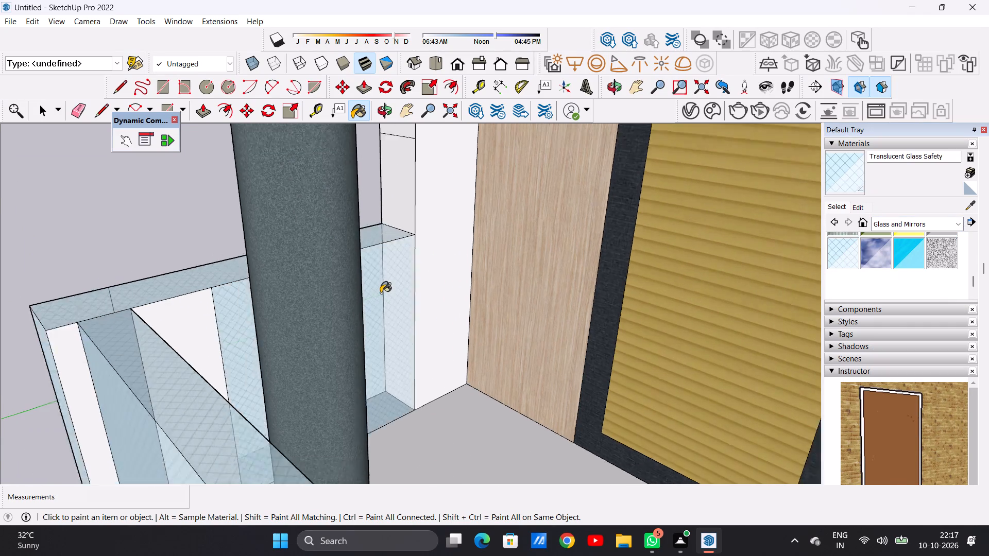
{"action": "scroll", "coordinate": [381, 293], "scroll_direction": "down", "scroll_amount": 4}
{"action": "scroll", "coordinate": [294, 331], "scroll_direction": "up", "scroll_amount": 6}
{"action": "left_click", "coordinate": [266, 300]}
{"action": "scroll", "coordinate": [263, 300], "scroll_direction": "down", "scroll_amount": 2}
{"action": "scroll", "coordinate": [182, 319], "scroll_direction": "up", "scroll_amount": 5}
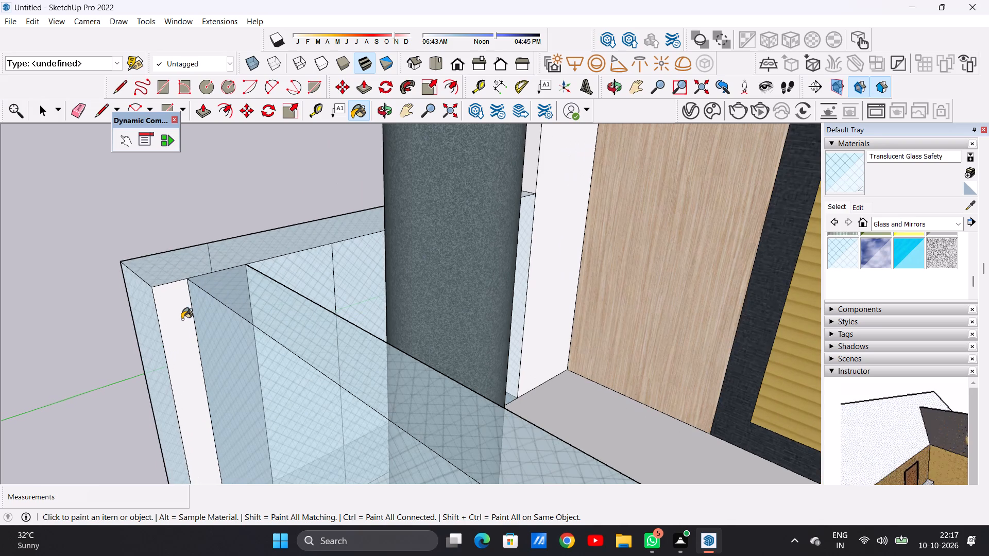
{"action": "left_click", "coordinate": [182, 319]}
{"action": "key", "text": "space"}
Examine the painted balcony column and railing against the whole front elevation from several angles.
{"action": "scroll", "coordinate": [180, 344], "scroll_direction": "down", "scroll_amount": 20}
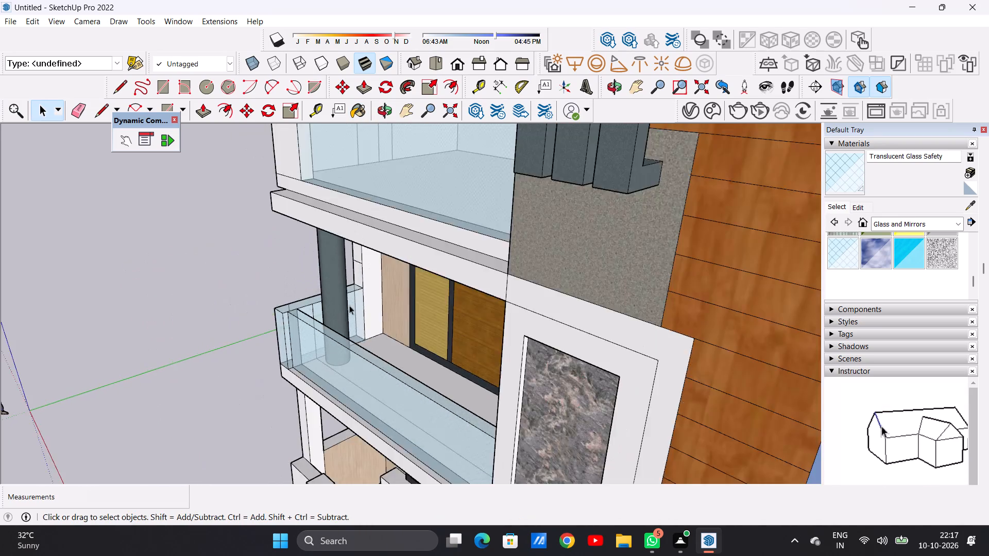
{"action": "scroll", "coordinate": [349, 305], "scroll_direction": "down", "scroll_amount": 2}
{"action": "middle_click_drag", "start_coordinate": [329, 310], "coordinate": [533, 274]}
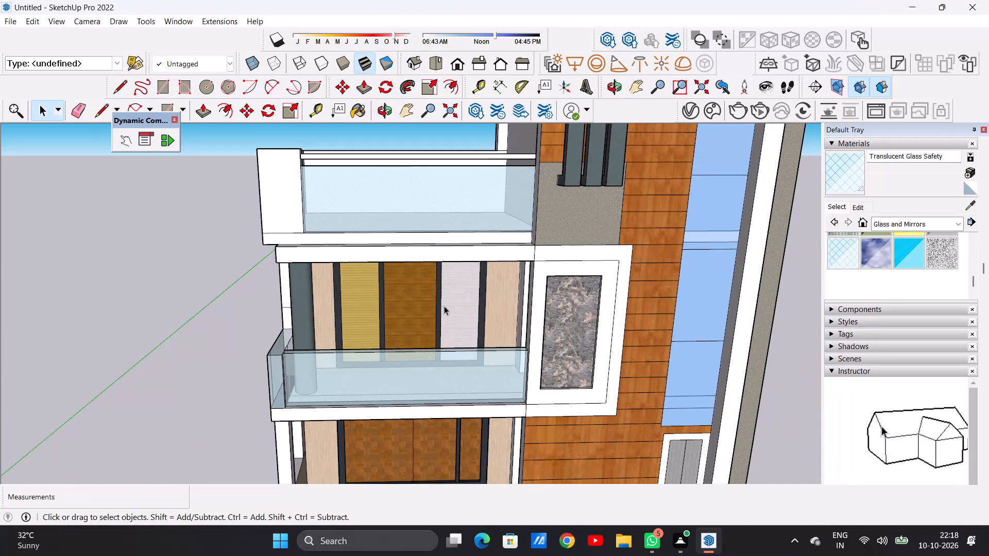
{"action": "scroll", "coordinate": [444, 306], "scroll_direction": "down", "scroll_amount": 9}
{"action": "middle_click_drag", "start_coordinate": [429, 332], "coordinate": [413, 289]}
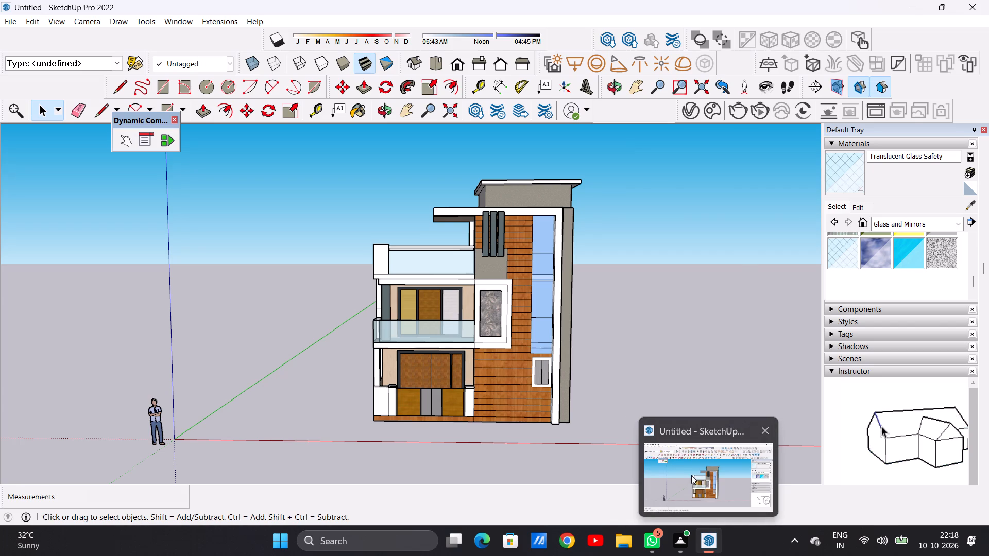
{"action": "left_click", "coordinate": [691, 475]}
{"action": "scroll", "coordinate": [585, 330], "scroll_direction": "up", "scroll_amount": 4}
{"action": "middle_click_drag", "start_coordinate": [609, 338], "coordinate": [468, 387]}
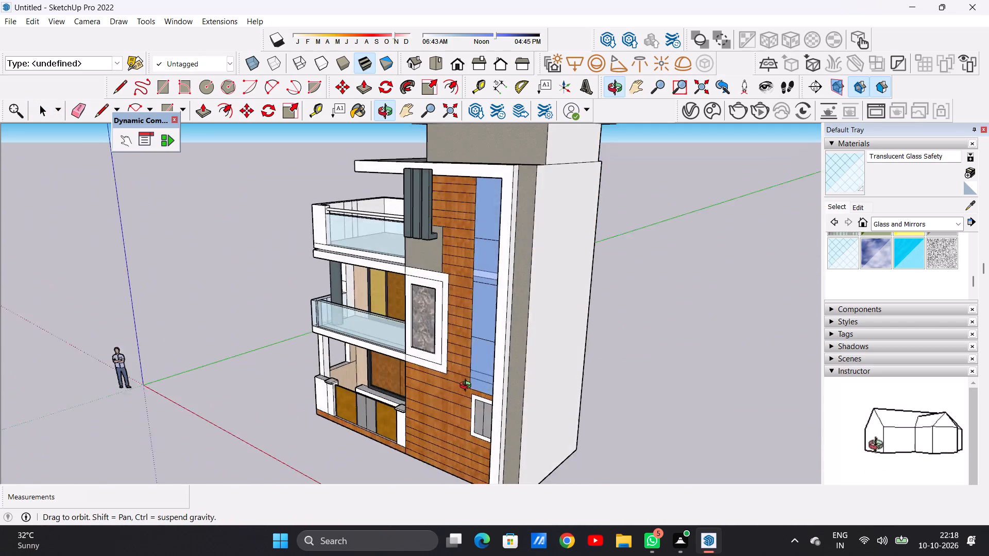
{"action": "middle_click_drag", "start_coordinate": [468, 387], "coordinate": [606, 363]}
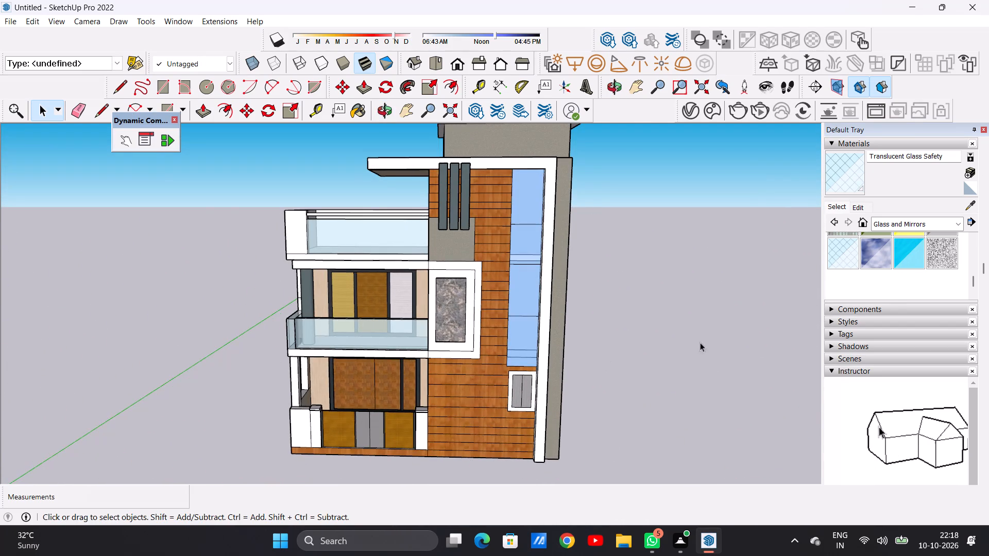
Paint the outer border of the projecting frame around the stone panel with 0012_Bisque from the Colors-Named collection.
{"action": "left_click", "coordinate": [958, 217]}
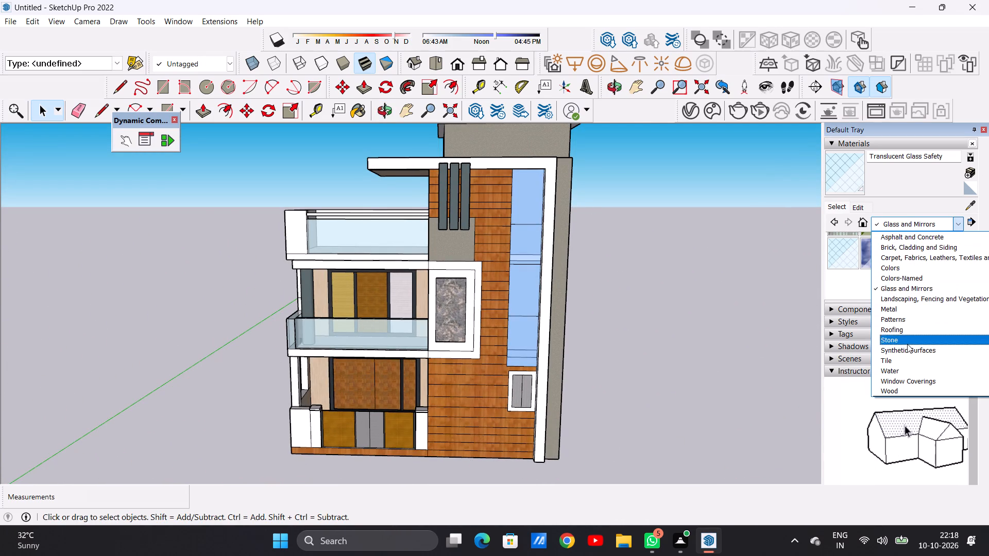
{"action": "left_click", "coordinate": [913, 277]}
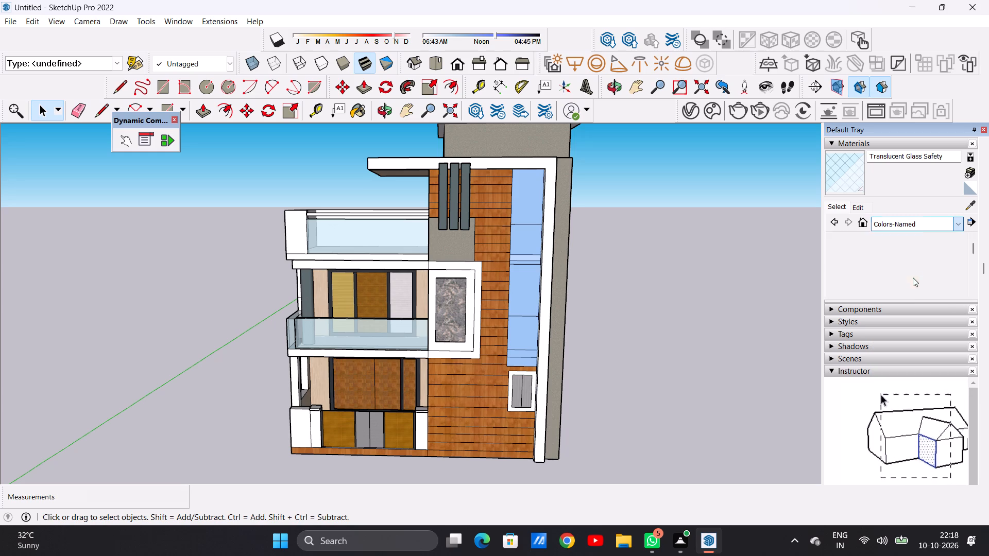
{"action": "scroll", "coordinate": [913, 277], "scroll_direction": "down", "scroll_amount": 1}
{"action": "left_click", "coordinate": [941, 256]}
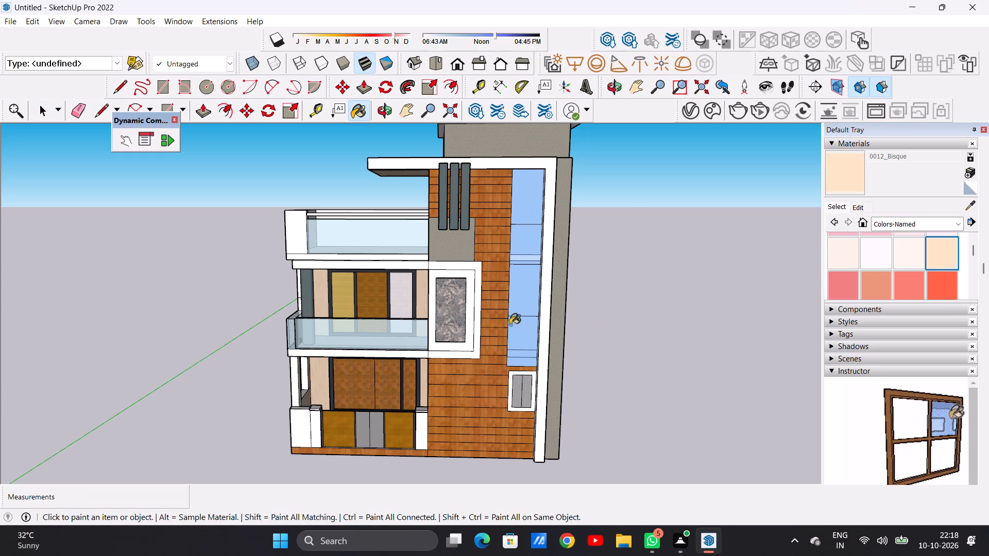
{"action": "scroll", "coordinate": [475, 340], "scroll_direction": "up", "scroll_amount": 12}
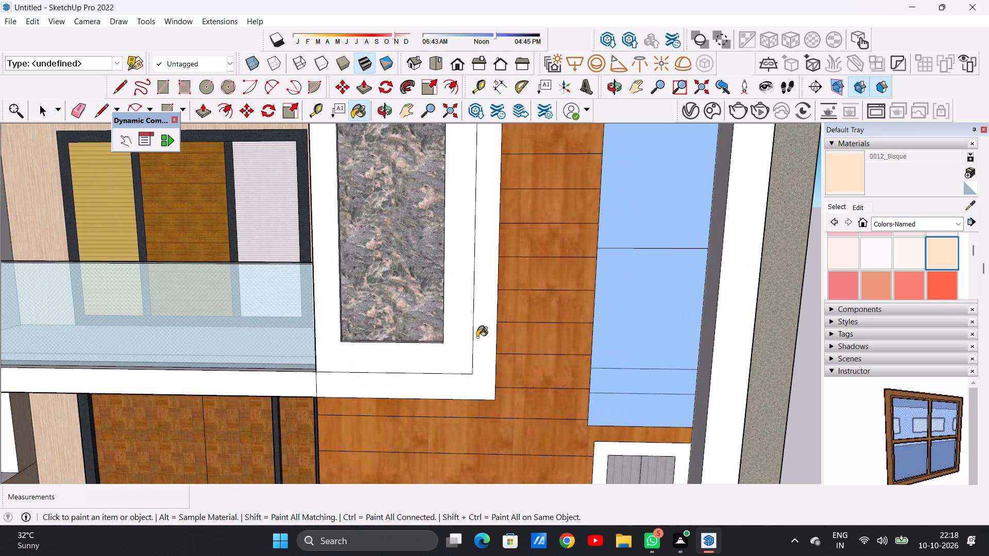
{"action": "left_click", "coordinate": [477, 337]}
{"action": "scroll", "coordinate": [471, 364], "scroll_direction": "down", "scroll_amount": 3}
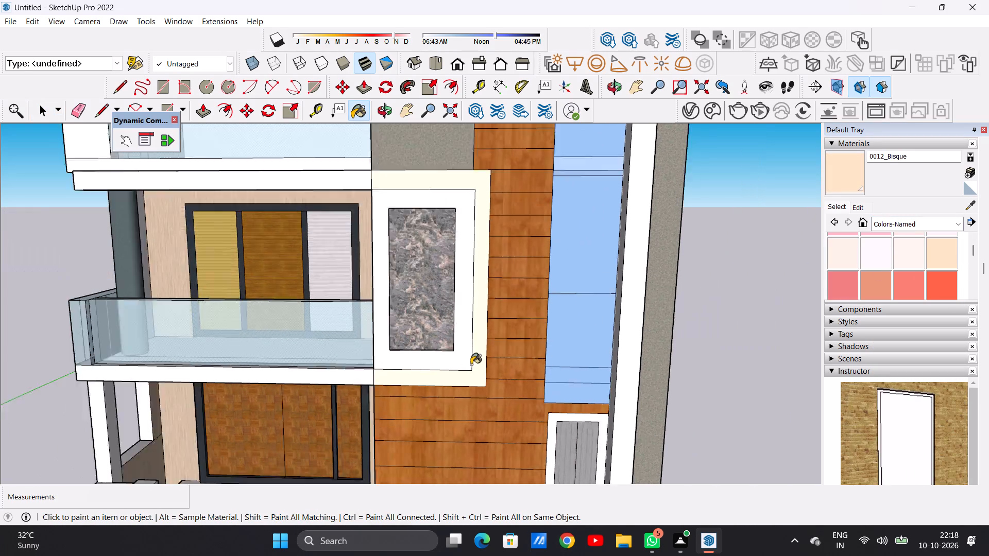
Paint the two horizontal front bands above the first-floor balcony with 0012_Bisque.
{"action": "scroll", "coordinate": [471, 364], "scroll_direction": "down", "scroll_amount": 7}
{"action": "scroll", "coordinate": [379, 275], "scroll_direction": "up", "scroll_amount": 6}
{"action": "scroll", "coordinate": [396, 245], "scroll_direction": "down", "scroll_amount": 1}
{"action": "scroll", "coordinate": [396, 245], "scroll_direction": "up", "scroll_amount": 5}
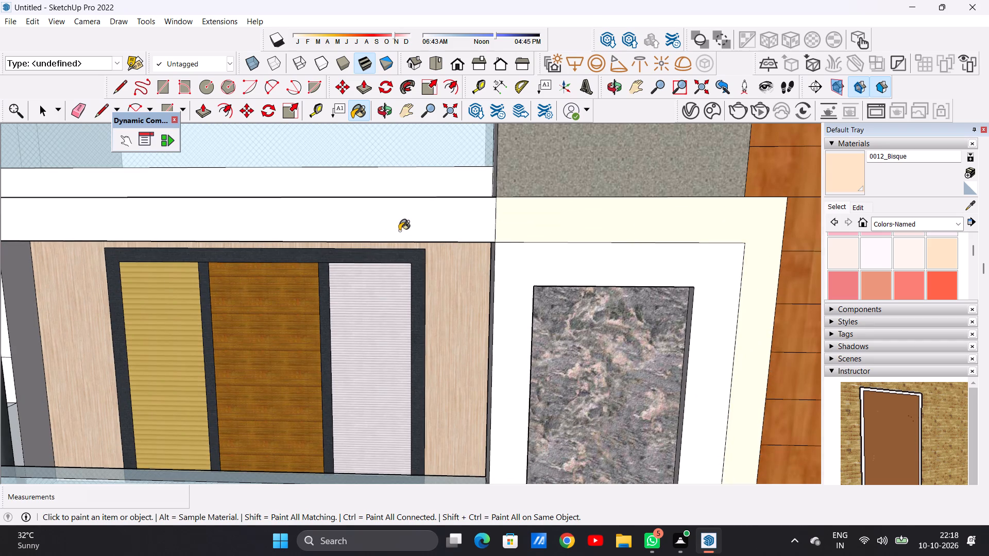
{"action": "left_click", "coordinate": [399, 231]}
{"action": "left_click", "coordinate": [418, 180]}
{"action": "scroll", "coordinate": [426, 212], "scroll_direction": "down", "scroll_amount": 10}
{"action": "scroll", "coordinate": [429, 229], "scroll_direction": "up", "scroll_amount": 1}
{"action": "scroll", "coordinate": [428, 231], "scroll_direction": "down", "scroll_amount": 4}
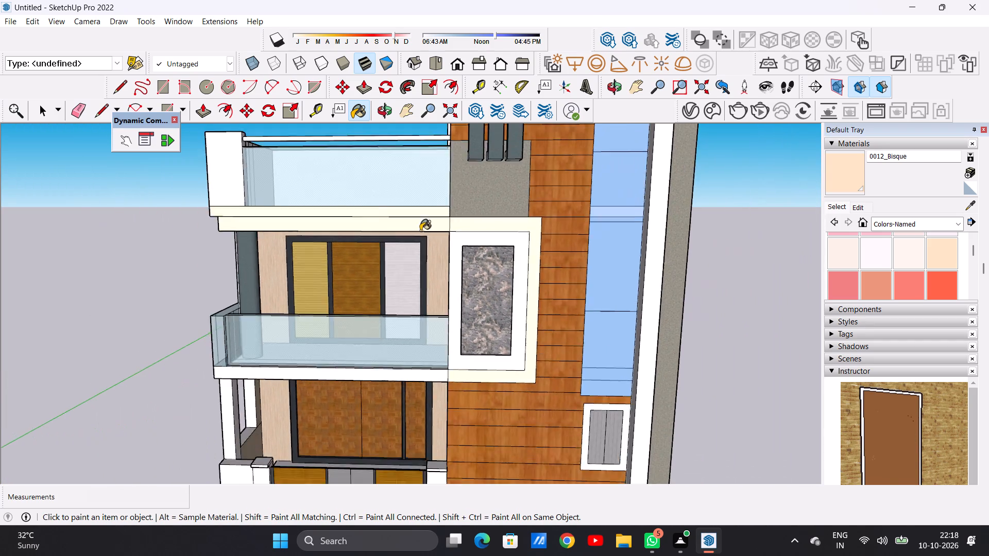
Paint the front face of the terrace corner pillar beside the top glass railing with 0012_Bisque.
{"action": "scroll", "coordinate": [279, 190], "scroll_direction": "up", "scroll_amount": 6}
{"action": "left_click", "coordinate": [227, 187]}
{"action": "scroll", "coordinate": [244, 245], "scroll_direction": "down", "scroll_amount": 1}
{"action": "scroll", "coordinate": [244, 252], "scroll_direction": "up", "scroll_amount": 1}
{"action": "scroll", "coordinate": [245, 254], "scroll_direction": "down", "scroll_amount": 9}
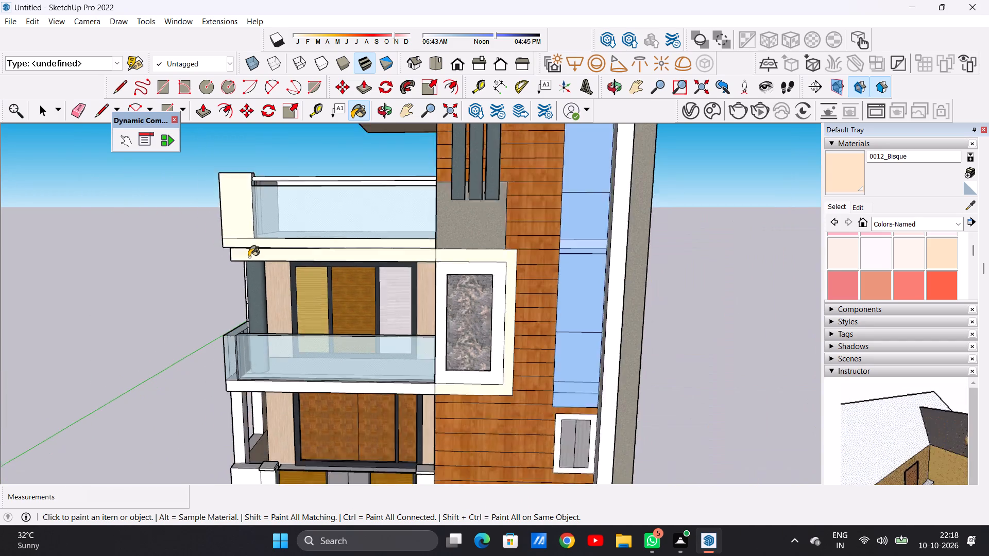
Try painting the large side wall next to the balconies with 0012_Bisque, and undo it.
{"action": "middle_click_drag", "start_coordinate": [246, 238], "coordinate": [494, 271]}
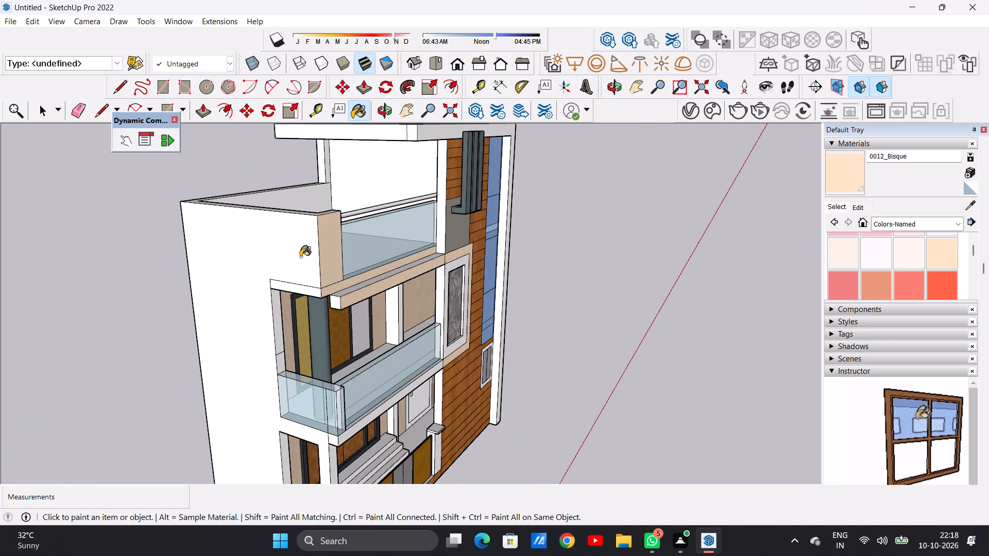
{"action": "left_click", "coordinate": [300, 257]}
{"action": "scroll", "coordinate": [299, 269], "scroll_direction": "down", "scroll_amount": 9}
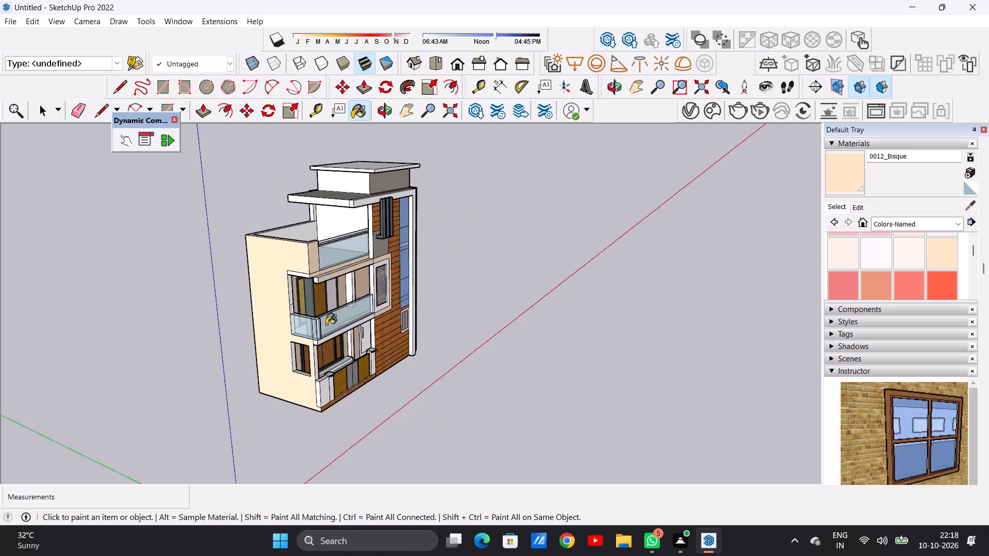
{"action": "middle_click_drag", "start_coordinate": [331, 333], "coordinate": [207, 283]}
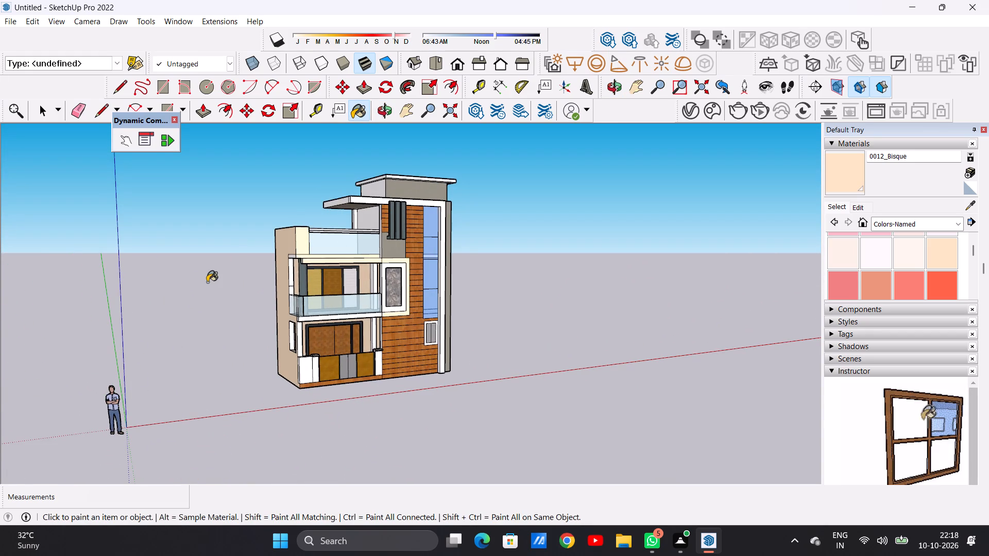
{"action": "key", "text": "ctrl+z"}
Paint the two narrow white faces at the side opening behind the first-floor balcony column with 0012_Bisque.
{"action": "scroll", "coordinate": [302, 287], "scroll_direction": "up", "scroll_amount": 5}
{"action": "scroll", "coordinate": [304, 288], "scroll_direction": "down", "scroll_amount": 1}
{"action": "scroll", "coordinate": [304, 290], "scroll_direction": "up", "scroll_amount": 11}
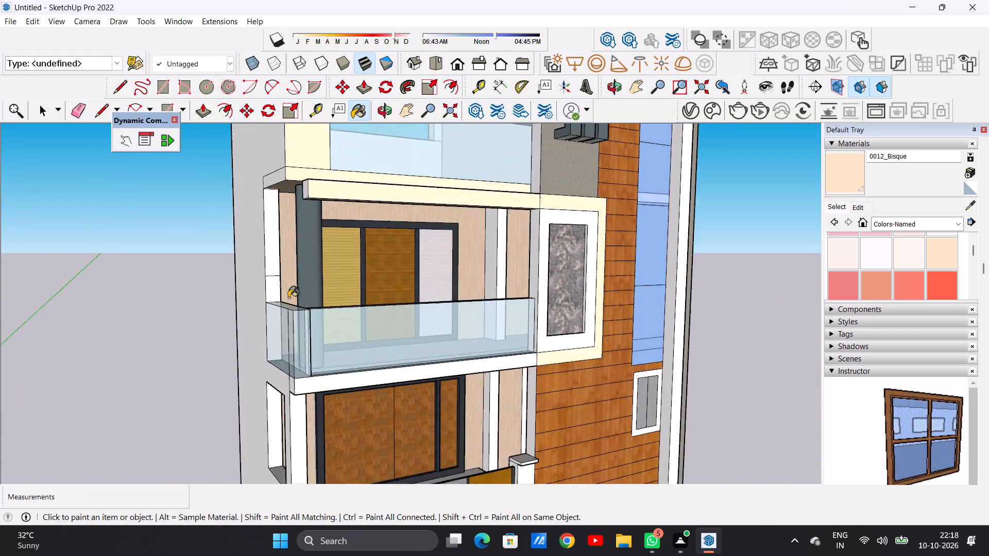
{"action": "scroll", "coordinate": [288, 298], "scroll_direction": "up", "scroll_amount": 2}
{"action": "left_click", "coordinate": [255, 246]}
{"action": "left_click", "coordinate": [254, 278]}
{"action": "scroll", "coordinate": [272, 286], "scroll_direction": "down", "scroll_amount": 11}
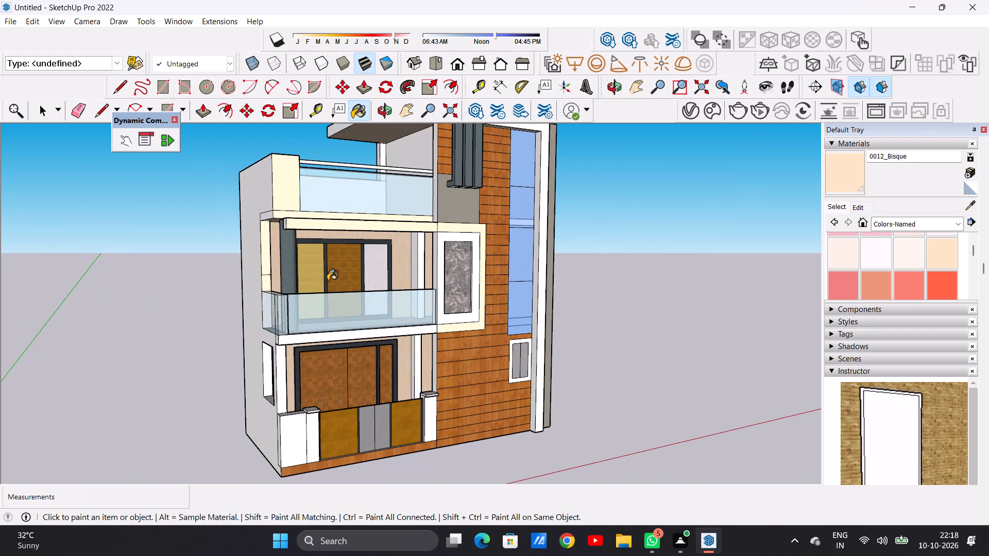
{"action": "middle_click_drag", "start_coordinate": [439, 294], "coordinate": [292, 311]}
{"action": "scroll", "coordinate": [363, 329], "scroll_direction": "up", "scroll_amount": 3}
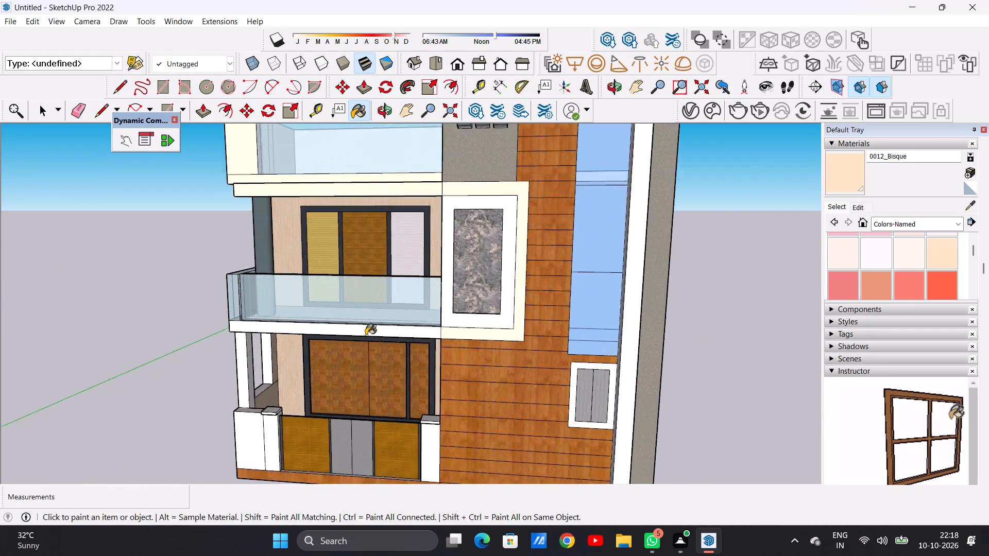
Paint the front band and the narrow ledge strip below the first-floor balcony glass with 0012_Bisque.
{"action": "scroll", "coordinate": [366, 335], "scroll_direction": "up", "scroll_amount": 9}
{"action": "left_click", "coordinate": [408, 326]}
{"action": "scroll", "coordinate": [412, 332], "scroll_direction": "down", "scroll_amount": 10}
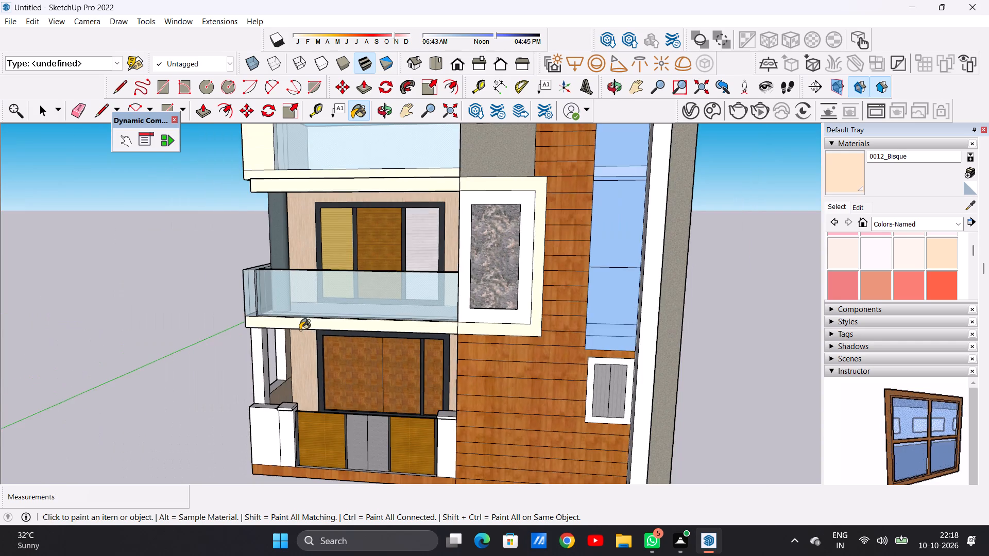
{"action": "middle_click_drag", "start_coordinate": [344, 357], "coordinate": [486, 451]}
{"action": "scroll", "coordinate": [320, 341], "scroll_direction": "up", "scroll_amount": 11}
{"action": "scroll", "coordinate": [306, 385], "scroll_direction": "up", "scroll_amount": 2}
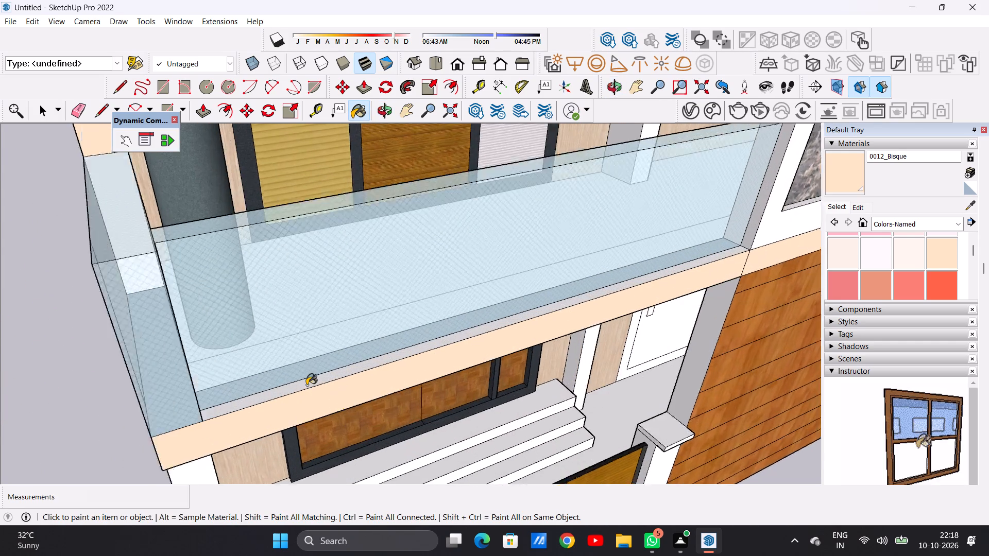
{"action": "scroll", "coordinate": [306, 385], "scroll_direction": "up", "scroll_amount": 4}
{"action": "left_click", "coordinate": [296, 381]}
{"action": "scroll", "coordinate": [303, 358], "scroll_direction": "down", "scroll_amount": 13}
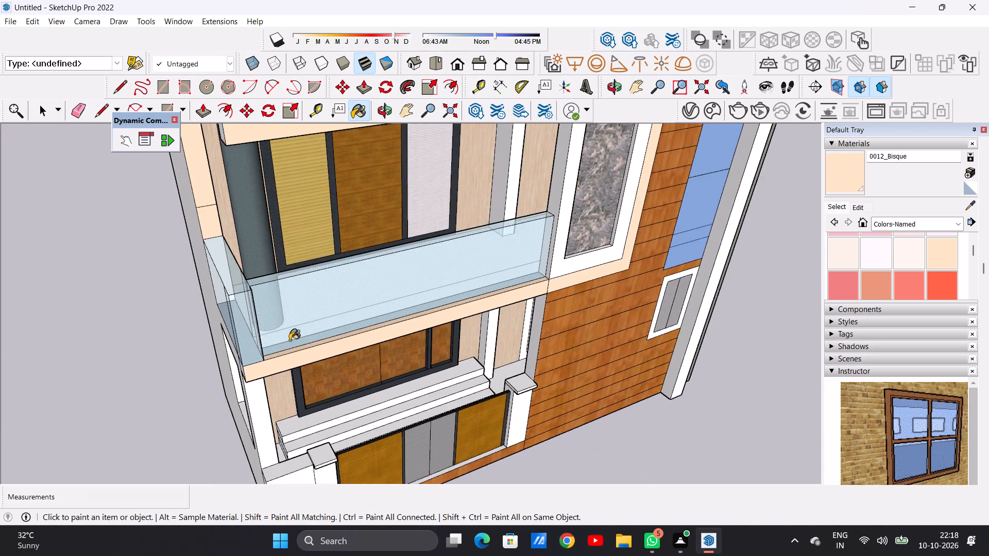
Paint the front face of the ground-floor corner column below the balcony with 0012_Bisque.
{"action": "scroll", "coordinate": [246, 412], "scroll_direction": "up", "scroll_amount": 6}
{"action": "left_click", "coordinate": [271, 393]}
{"action": "scroll", "coordinate": [267, 368], "scroll_direction": "down", "scroll_amount": 11}
Paint the front and top faces of the low compound wall at the house corner with 0012_Bisque.
{"action": "middle_click_drag", "start_coordinate": [238, 410], "coordinate": [367, 342]}
{"action": "scroll", "coordinate": [353, 364], "scroll_direction": "up", "scroll_amount": 5}
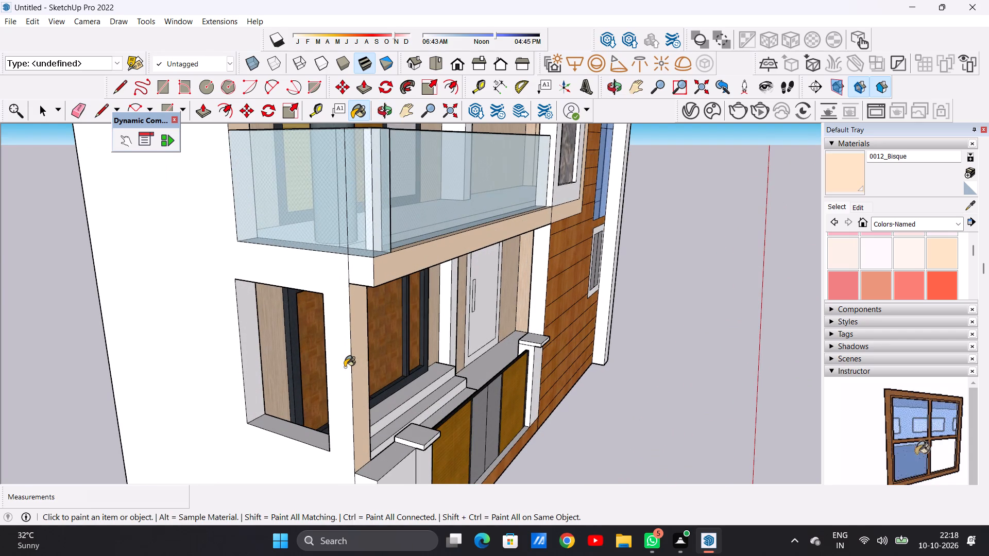
{"action": "scroll", "coordinate": [346, 413], "scroll_direction": "down", "scroll_amount": 14}
{"action": "middle_click_drag", "start_coordinate": [401, 426], "coordinate": [277, 391]}
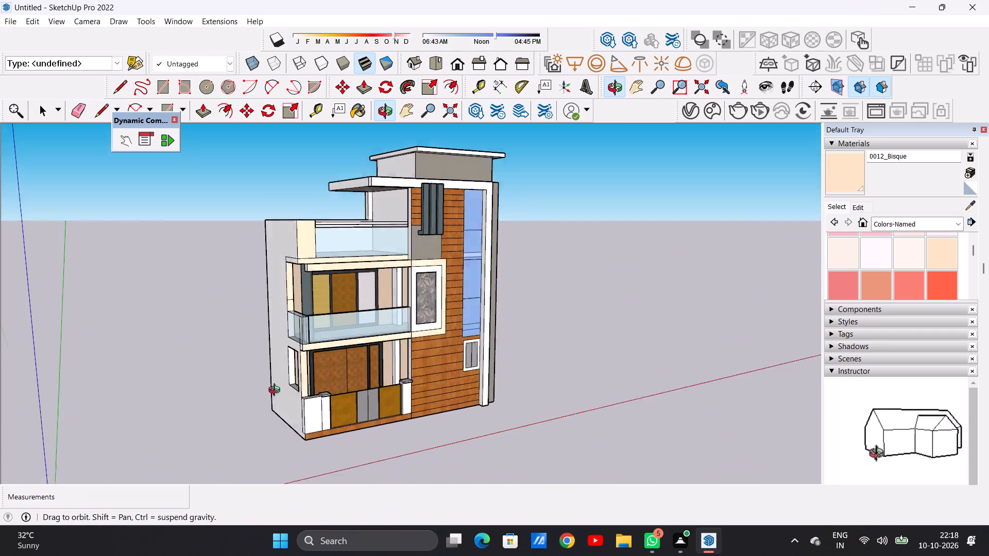
{"action": "middle_click_drag", "start_coordinate": [277, 391], "coordinate": [191, 392]}
{"action": "scroll", "coordinate": [305, 397], "scroll_direction": "up", "scroll_amount": 6}
{"action": "scroll", "coordinate": [305, 397], "scroll_direction": "down", "scroll_amount": 1}
{"action": "scroll", "coordinate": [305, 401], "scroll_direction": "up", "scroll_amount": 6}
{"action": "left_click", "coordinate": [305, 401]}
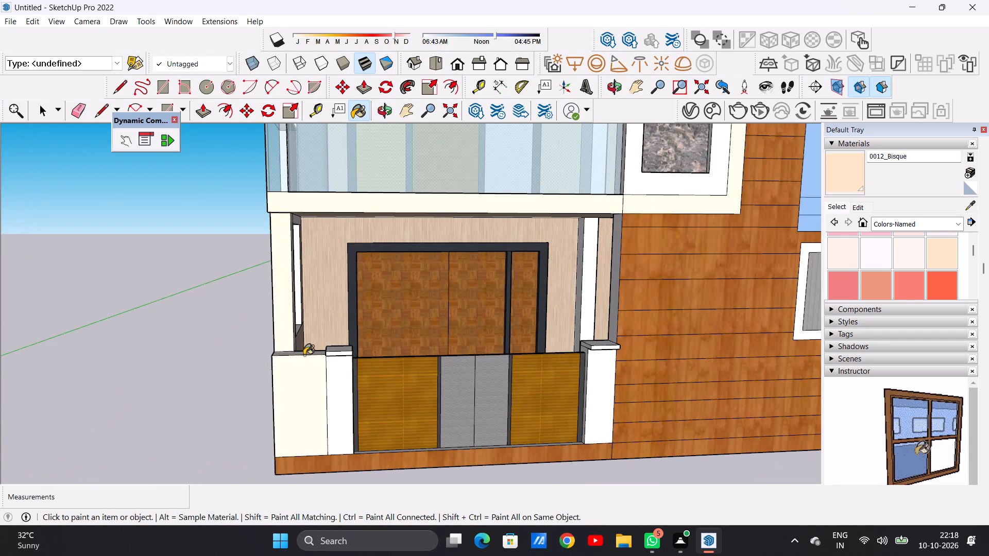
{"action": "middle_click_drag", "start_coordinate": [306, 361], "coordinate": [298, 436]}
{"action": "scroll", "coordinate": [306, 384], "scroll_direction": "up", "scroll_amount": 6}
{"action": "left_click", "coordinate": [309, 379]}
Paint the gate pillar next to the low compound wall, including its cap faces and gate-side face, with 0012_Bisque.
{"action": "left_click", "coordinate": [361, 381]}
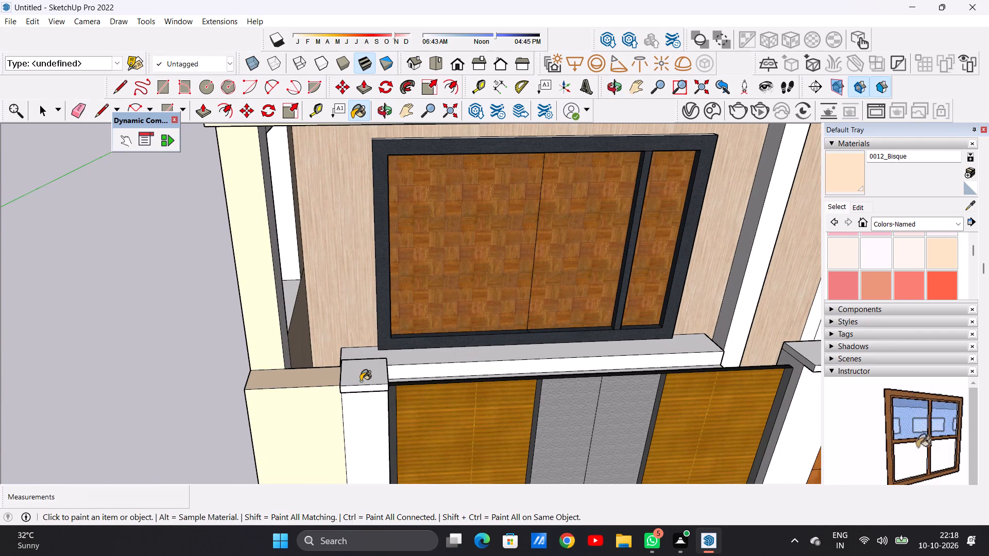
{"action": "left_click", "coordinate": [359, 392]}
{"action": "left_click", "coordinate": [358, 412]}
{"action": "scroll", "coordinate": [364, 394], "scroll_direction": "up", "scroll_amount": 8}
{"action": "scroll", "coordinate": [371, 386], "scroll_direction": "down", "scroll_amount": 1}
{"action": "scroll", "coordinate": [371, 386], "scroll_direction": "up", "scroll_amount": 1}
{"action": "left_click", "coordinate": [371, 386]}
{"action": "scroll", "coordinate": [339, 359], "scroll_direction": "down", "scroll_amount": 6}
{"action": "middle_click_drag", "start_coordinate": [388, 377], "coordinate": [255, 338]}
{"action": "scroll", "coordinate": [252, 293], "scroll_direction": "up", "scroll_amount": 3}
{"action": "scroll", "coordinate": [247, 289], "scroll_direction": "down", "scroll_amount": 1}
{"action": "scroll", "coordinate": [247, 289], "scroll_direction": "up", "scroll_amount": 1}
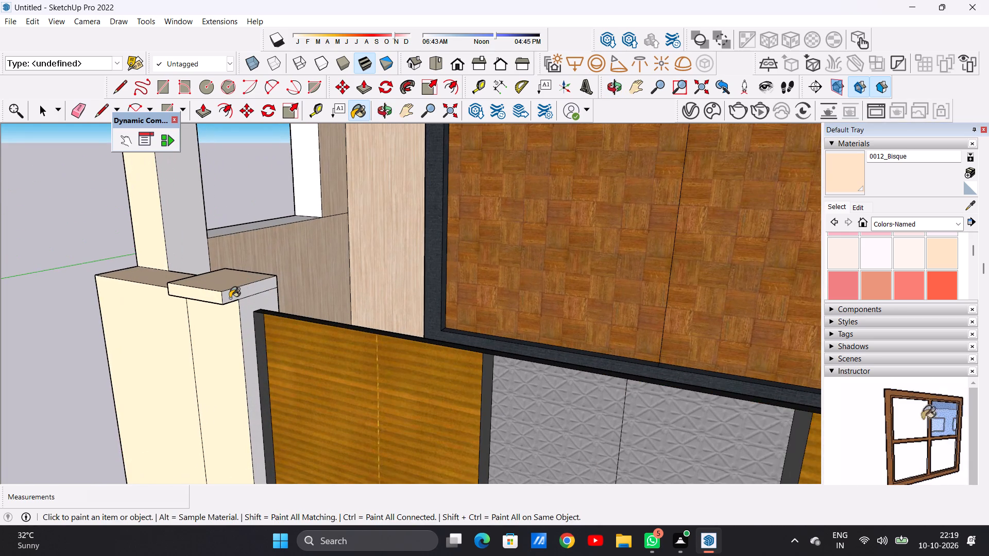
{"action": "left_click", "coordinate": [230, 298]}
{"action": "left_click", "coordinate": [246, 315]}
Paint the narrow sill strip beneath the gate panels with 0012_Bisque.
{"action": "scroll", "coordinate": [277, 357], "scroll_direction": "down", "scroll_amount": 19}
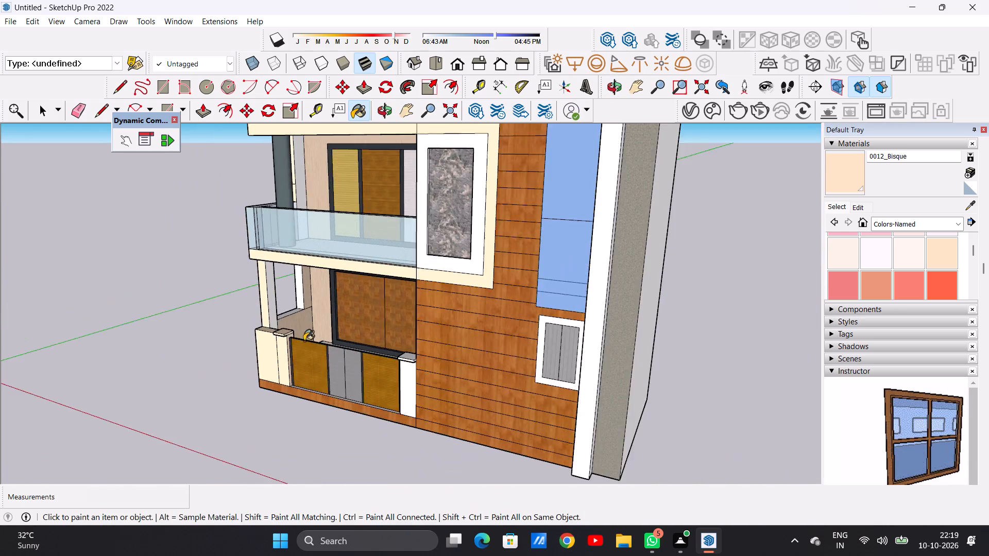
{"action": "scroll", "coordinate": [311, 392], "scroll_direction": "up", "scroll_amount": 18}
{"action": "left_click", "coordinate": [397, 406]}
{"action": "scroll", "coordinate": [359, 428], "scroll_direction": "down", "scroll_amount": 2}
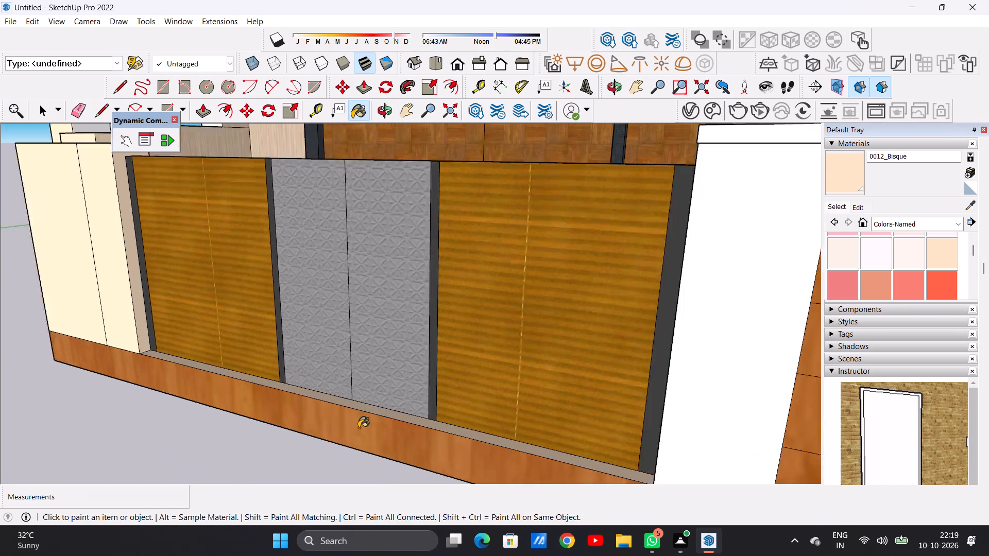
Paint the front of the gate pillar beside the wood-clad wall and its cap's top, front and gate-side faces with 0012_Bisque.
{"action": "scroll", "coordinate": [359, 428], "scroll_direction": "down", "scroll_amount": 11}
{"action": "scroll", "coordinate": [445, 402], "scroll_direction": "up", "scroll_amount": 11}
{"action": "left_click", "coordinate": [517, 388]}
{"action": "scroll", "coordinate": [471, 314], "scroll_direction": "down", "scroll_amount": 2}
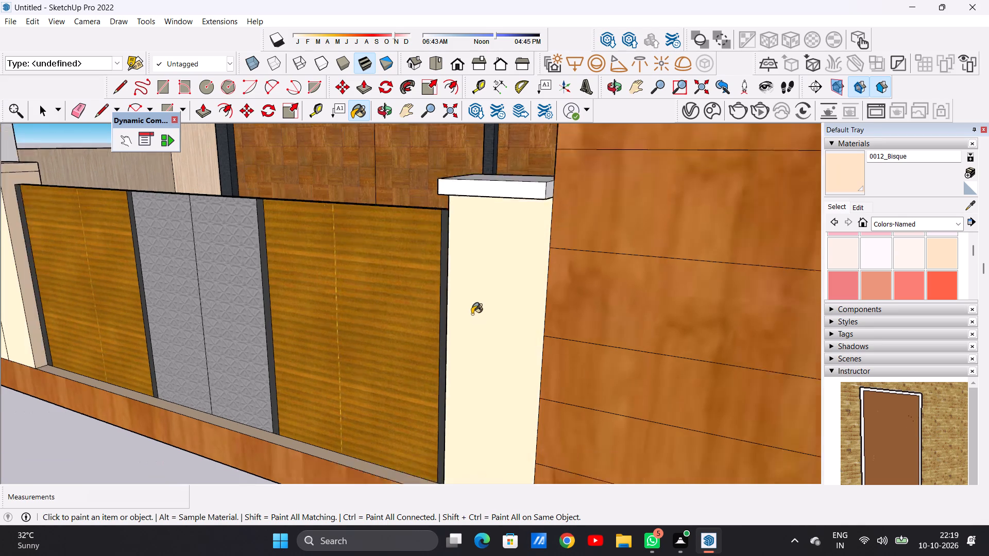
{"action": "scroll", "coordinate": [472, 314], "scroll_direction": "down", "scroll_amount": 4}
{"action": "middle_click_drag", "start_coordinate": [485, 316], "coordinate": [616, 404]}
{"action": "scroll", "coordinate": [608, 320], "scroll_direction": "up", "scroll_amount": 2}
{"action": "scroll", "coordinate": [606, 313], "scroll_direction": "down", "scroll_amount": 1}
{"action": "scroll", "coordinate": [604, 308], "scroll_direction": "up", "scroll_amount": 4}
{"action": "left_click", "coordinate": [585, 287]}
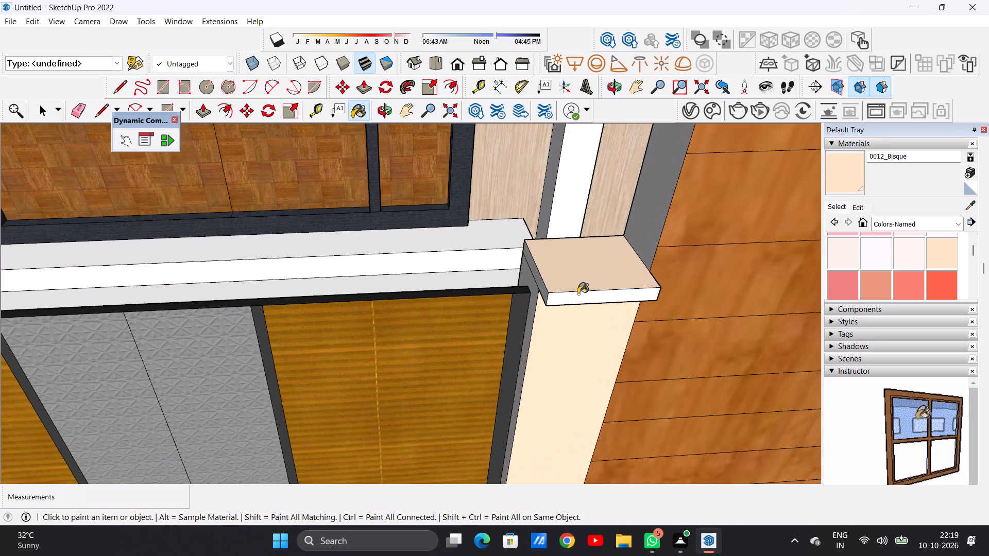
{"action": "left_click", "coordinate": [562, 300]}
{"action": "left_click", "coordinate": [539, 282]}
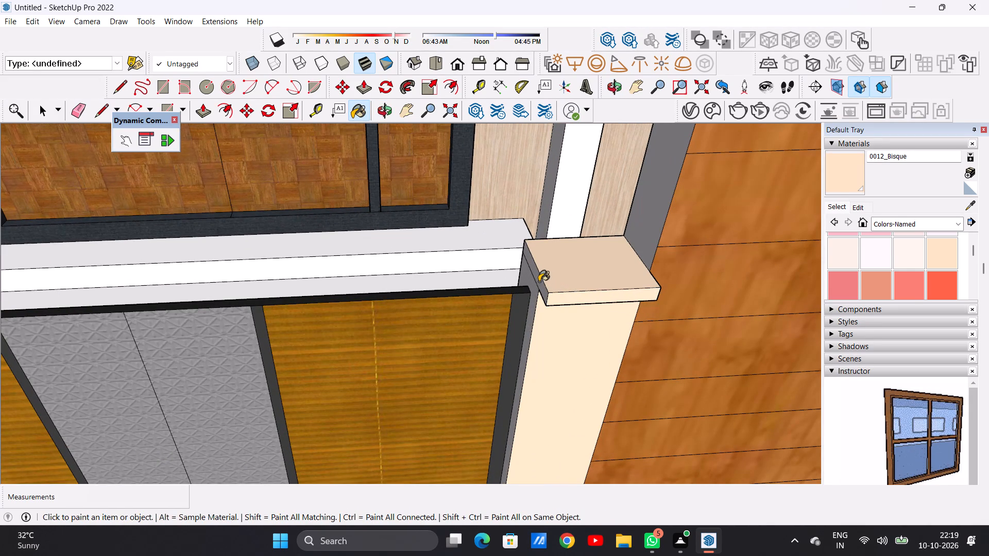
{"action": "left_click", "coordinate": [529, 278]}
Paint the remaining cap face of the gate pillar, next to the wood-clad wall, with 0012_Bisque.
{"action": "scroll", "coordinate": [547, 333], "scroll_direction": "down", "scroll_amount": 10}
{"action": "middle_click_drag", "start_coordinate": [485, 323], "coordinate": [338, 311]}
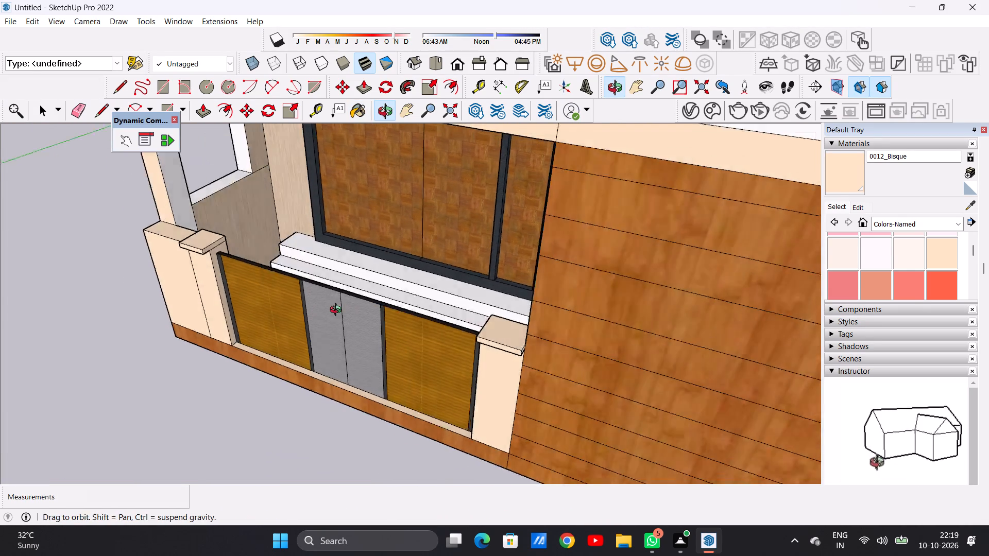
{"action": "middle_click_drag", "start_coordinate": [338, 311], "coordinate": [296, 301]}
{"action": "scroll", "coordinate": [338, 345], "scroll_direction": "up", "scroll_amount": 5}
{"action": "scroll", "coordinate": [432, 348], "scroll_direction": "down", "scroll_amount": 12}
{"action": "scroll", "coordinate": [486, 352], "scroll_direction": "up", "scroll_amount": 6}
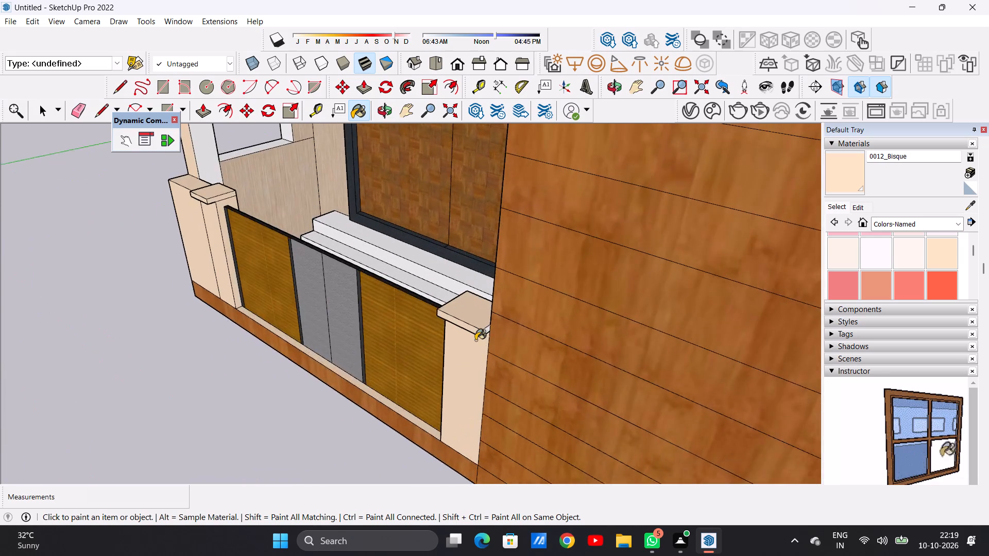
{"action": "scroll", "coordinate": [475, 340], "scroll_direction": "up", "scroll_amount": 12}
{"action": "left_click", "coordinate": [502, 314]}
{"action": "scroll", "coordinate": [412, 339], "scroll_direction": "down", "scroll_amount": 14}
{"action": "scroll", "coordinate": [469, 323], "scroll_direction": "up", "scroll_amount": 1}
{"action": "scroll", "coordinate": [469, 323], "scroll_direction": "down", "scroll_amount": 5}
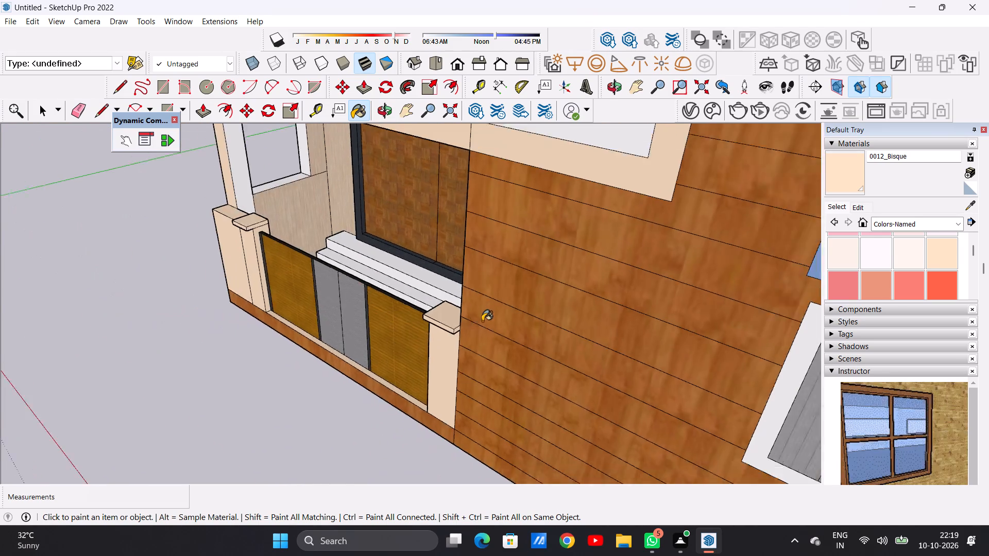
Paint the top face of the terrace parapet wall with 0012_Bisque.
{"action": "scroll", "coordinate": [482, 321], "scroll_direction": "down", "scroll_amount": 11}
{"action": "middle_click_drag", "start_coordinate": [440, 352], "coordinate": [507, 309]}
{"action": "scroll", "coordinate": [505, 334], "scroll_direction": "down", "scroll_amount": 8}
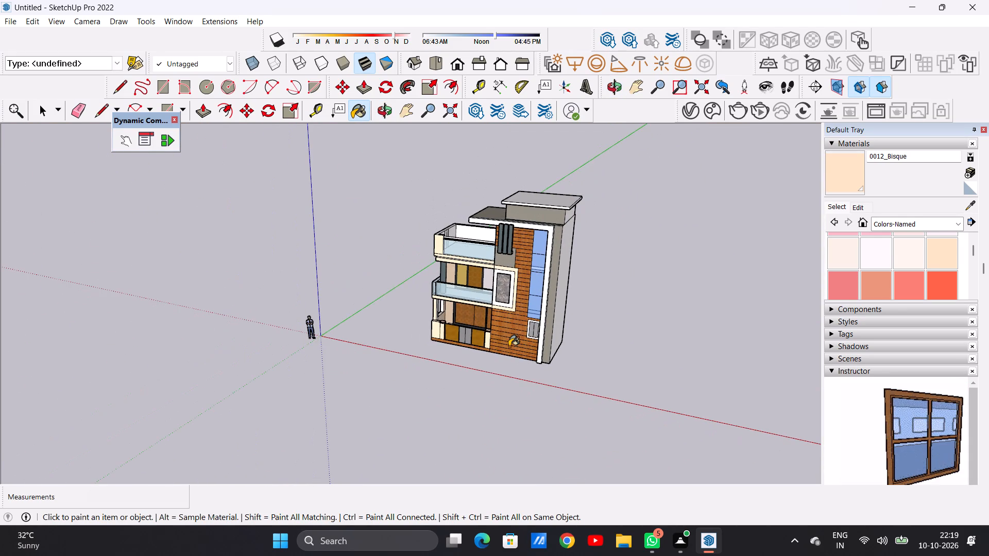
{"action": "scroll", "coordinate": [515, 237], "scroll_direction": "up", "scroll_amount": 11}
{"action": "scroll", "coordinate": [455, 230], "scroll_direction": "down", "scroll_amount": 1}
{"action": "middle_click_drag", "start_coordinate": [356, 275], "coordinate": [652, 271]}
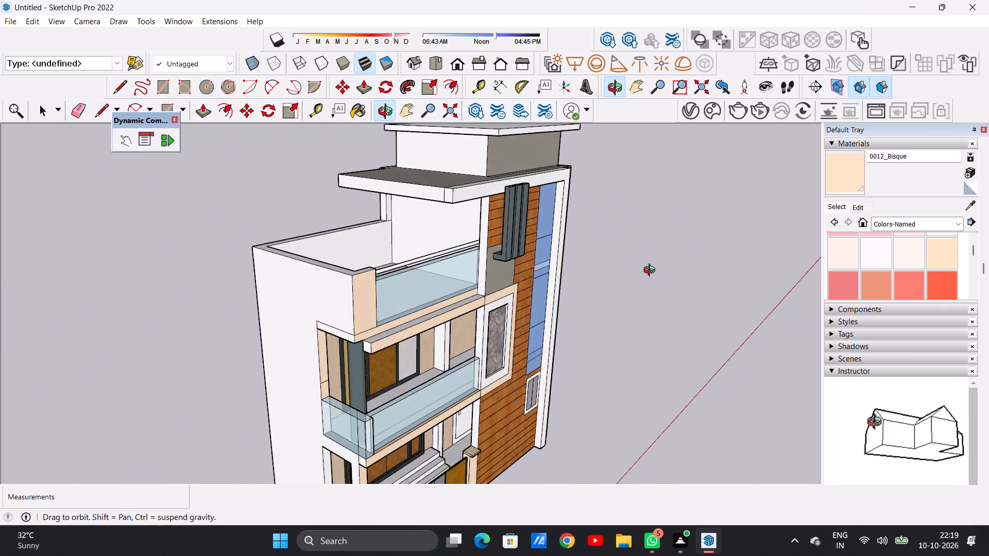
{"action": "middle_click_drag", "start_coordinate": [652, 271], "coordinate": [411, 376]}
{"action": "scroll", "coordinate": [336, 266], "scroll_direction": "up", "scroll_amount": 1}
{"action": "scroll", "coordinate": [333, 261], "scroll_direction": "down", "scroll_amount": 1}
{"action": "scroll", "coordinate": [329, 258], "scroll_direction": "up", "scroll_amount": 4}
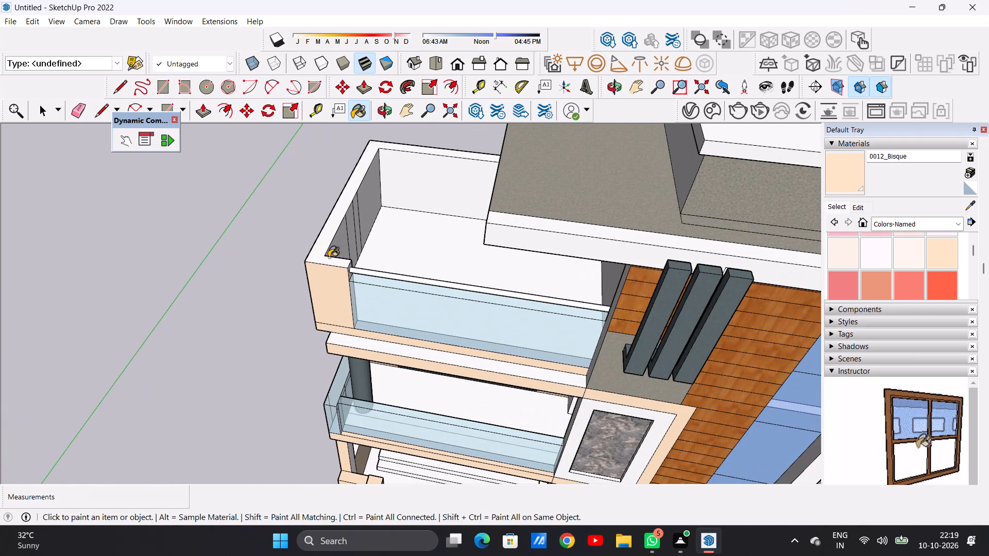
{"action": "left_click", "coordinate": [326, 262]}
{"action": "scroll", "coordinate": [361, 335], "scroll_direction": "down", "scroll_amount": 3}
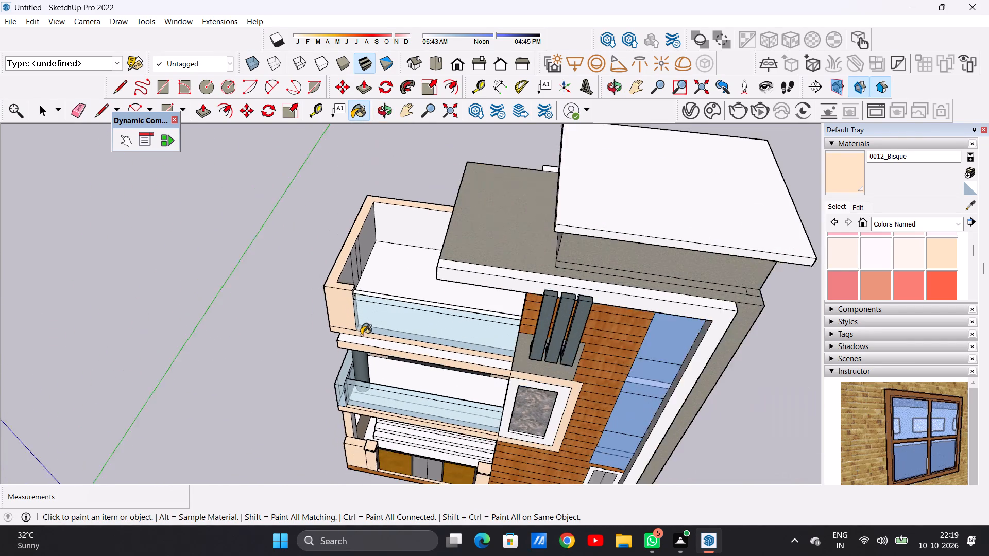
Paint the large side wall next to the balconies with 0012_Bisque.
{"action": "scroll", "coordinate": [361, 335], "scroll_direction": "down", "scroll_amount": 7}
{"action": "middle_click_drag", "start_coordinate": [332, 328], "coordinate": [552, 247]}
{"action": "scroll", "coordinate": [401, 337], "scroll_direction": "up", "scroll_amount": 6}
{"action": "left_click", "coordinate": [384, 316]}
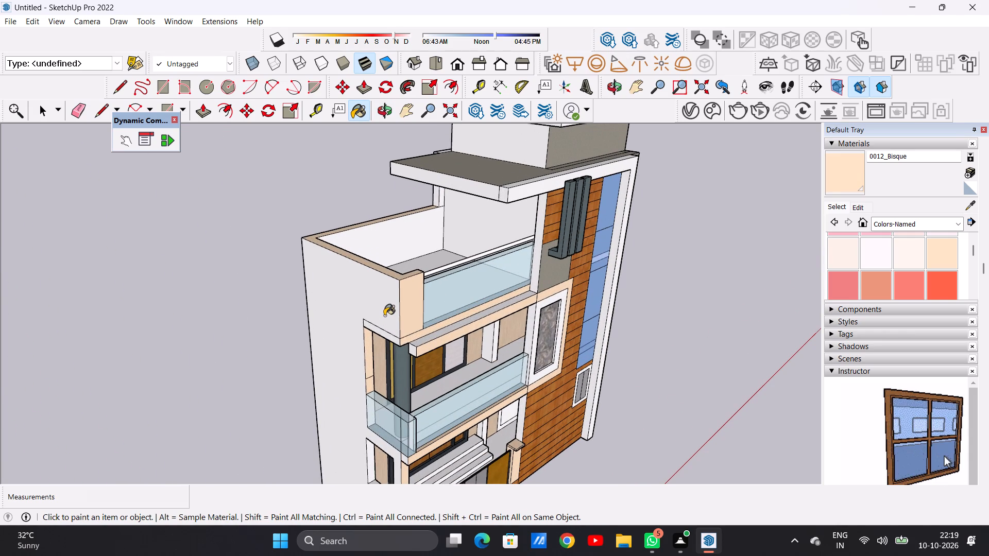
Paint the side strip under the terrace corner and the end and top faces of the projecting band with 0012_Bisque.
{"action": "scroll", "coordinate": [330, 351], "scroll_direction": "down", "scroll_amount": 9}
{"action": "scroll", "coordinate": [345, 347], "scroll_direction": "up", "scroll_amount": 5}
{"action": "scroll", "coordinate": [345, 347], "scroll_direction": "down", "scroll_amount": 1}
{"action": "scroll", "coordinate": [345, 347], "scroll_direction": "up", "scroll_amount": 15}
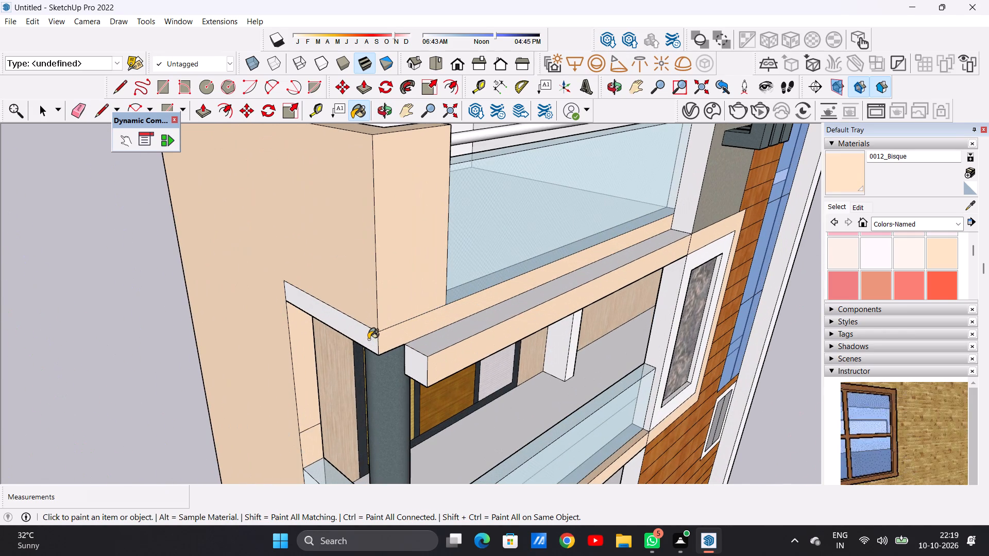
{"action": "left_click", "coordinate": [368, 339]}
{"action": "left_click", "coordinate": [415, 366]}
{"action": "left_click", "coordinate": [425, 349]}
{"action": "scroll", "coordinate": [422, 346], "scroll_direction": "down", "scroll_amount": 2}
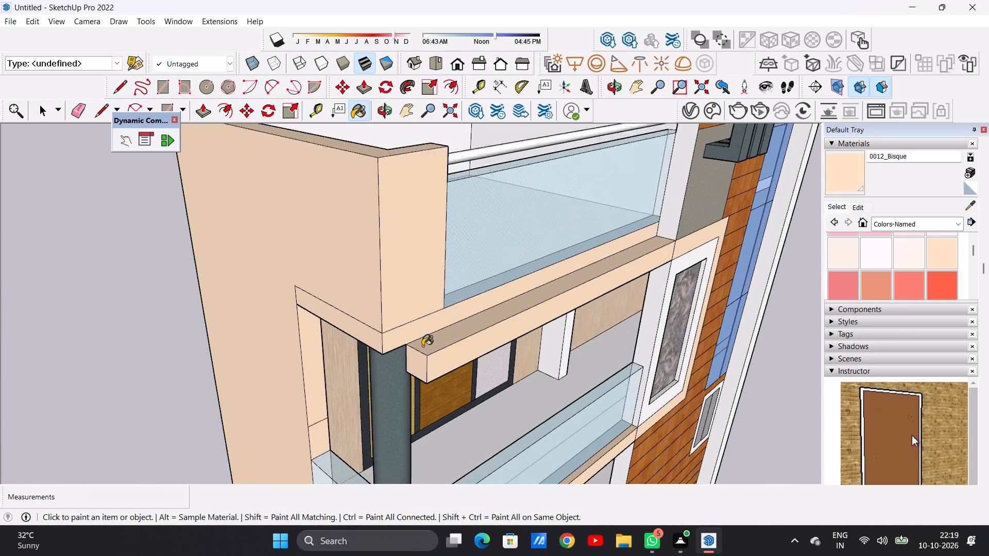
Paint the narrow side face of the wood-clad wall at the end of the terrace glass railing with 0012_Bisque.
{"action": "scroll", "coordinate": [422, 346], "scroll_direction": "down", "scroll_amount": 7}
{"action": "scroll", "coordinate": [582, 253], "scroll_direction": "up", "scroll_amount": 11}
{"action": "left_click", "coordinate": [549, 265]}
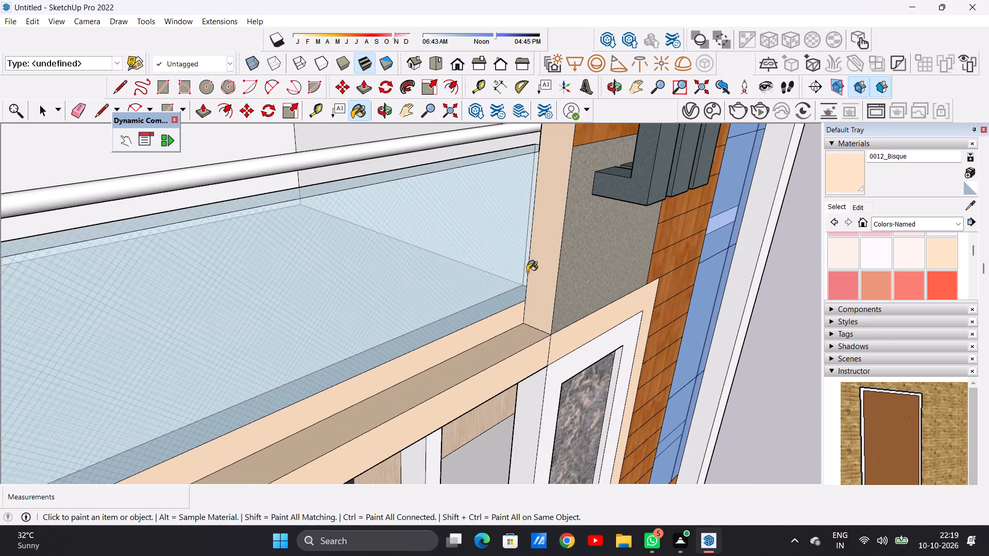
Paint the front and side faces of the white first-floor column beside the blinds window with 0012_Bisque.
{"action": "scroll", "coordinate": [501, 305], "scroll_direction": "down", "scroll_amount": 15}
{"action": "middle_click_drag", "start_coordinate": [497, 371], "coordinate": [485, 338]}
{"action": "scroll", "coordinate": [502, 362], "scroll_direction": "up", "scroll_amount": 14}
{"action": "scroll", "coordinate": [408, 371], "scroll_direction": "down", "scroll_amount": 3}
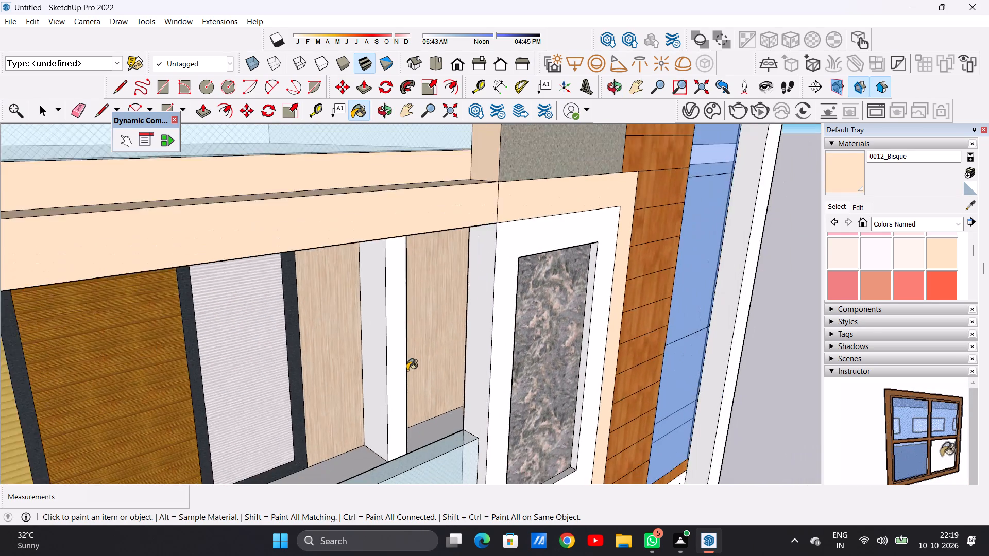
{"action": "scroll", "coordinate": [407, 370], "scroll_direction": "down", "scroll_amount": 5}
{"action": "scroll", "coordinate": [388, 360], "scroll_direction": "up", "scroll_amount": 7}
{"action": "left_click", "coordinate": [396, 343]}
{"action": "left_click", "coordinate": [376, 351]}
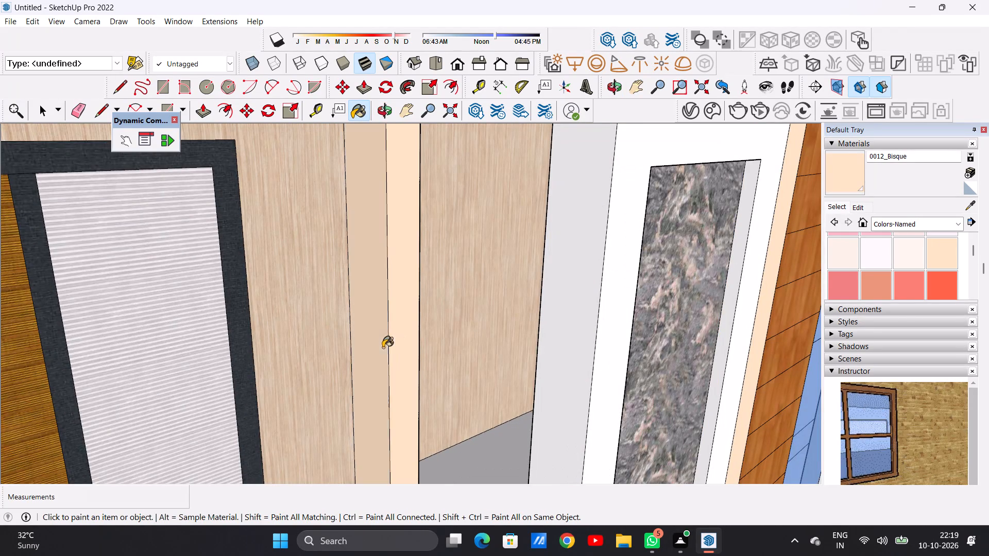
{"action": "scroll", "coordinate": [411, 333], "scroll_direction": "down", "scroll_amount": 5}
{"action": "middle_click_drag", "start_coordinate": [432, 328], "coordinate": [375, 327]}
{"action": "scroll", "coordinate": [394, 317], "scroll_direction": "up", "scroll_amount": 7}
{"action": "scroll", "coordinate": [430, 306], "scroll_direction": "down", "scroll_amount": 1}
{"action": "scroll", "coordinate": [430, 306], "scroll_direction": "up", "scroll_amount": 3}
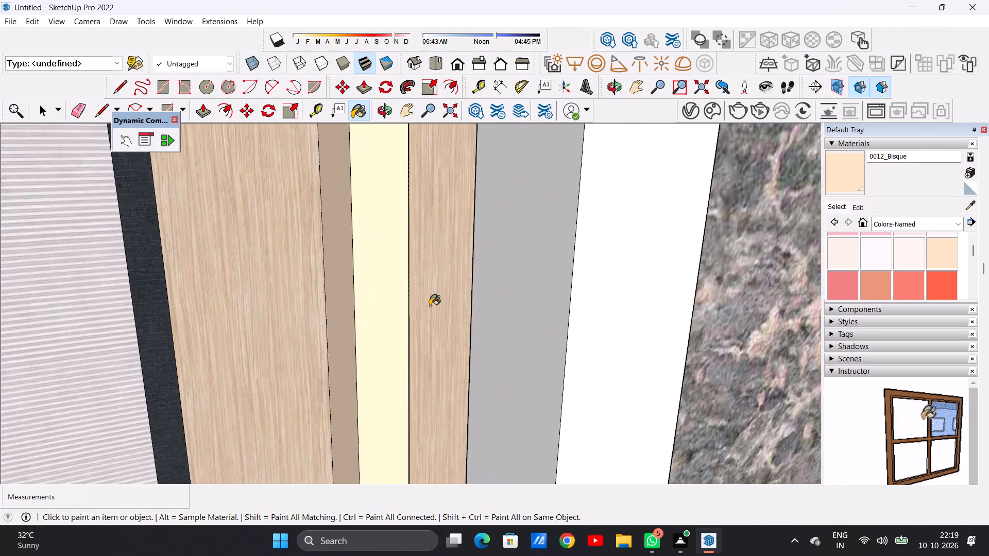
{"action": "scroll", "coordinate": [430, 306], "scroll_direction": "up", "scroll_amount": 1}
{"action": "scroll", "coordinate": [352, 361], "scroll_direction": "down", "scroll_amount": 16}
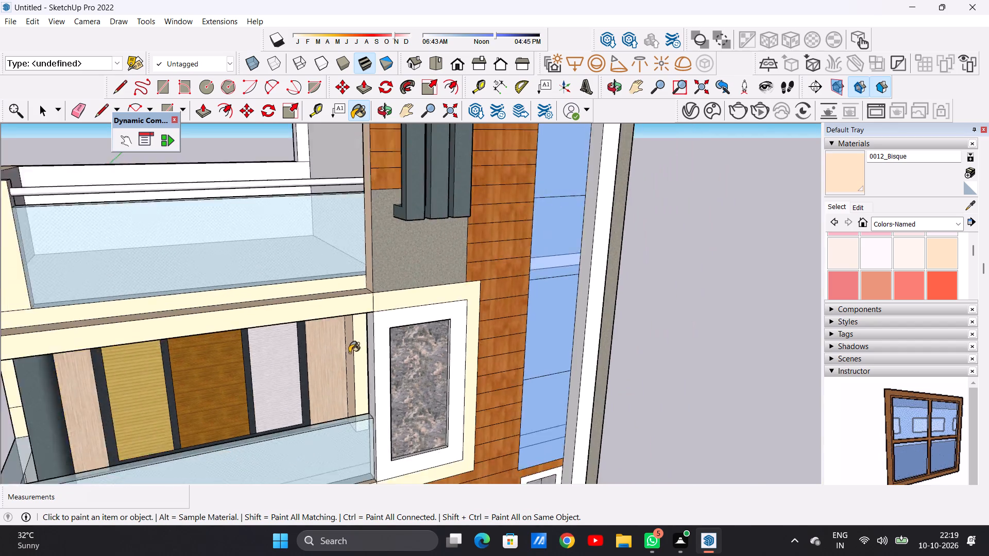
Paint the inner faces of the ground-floor side opening behind the corner column with 0012_Bisque.
{"action": "scroll", "coordinate": [349, 353], "scroll_direction": "down", "scroll_amount": 20}
{"action": "middle_click_drag", "start_coordinate": [334, 431], "coordinate": [175, 373]}
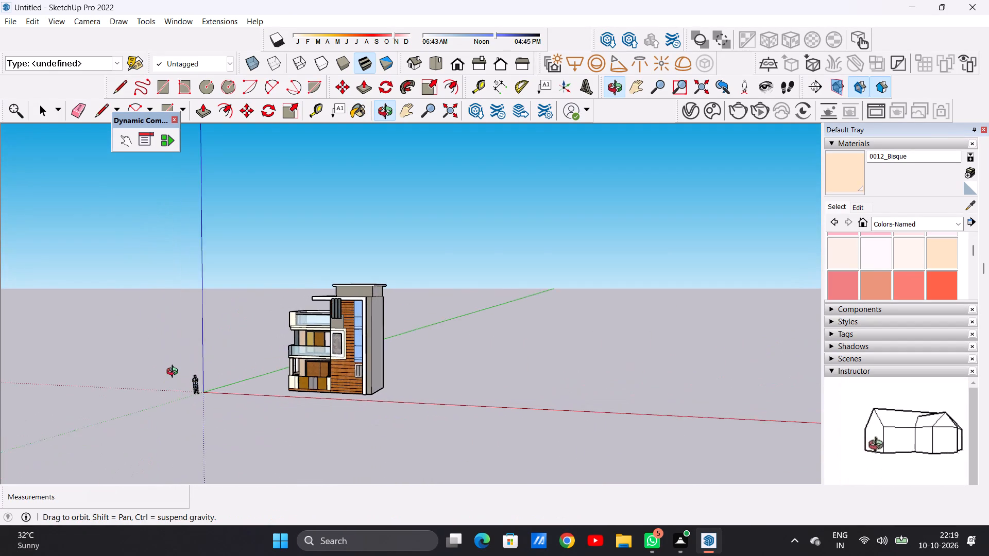
{"action": "middle_click_drag", "start_coordinate": [175, 373], "coordinate": [179, 373]}
{"action": "scroll", "coordinate": [330, 369], "scroll_direction": "up", "scroll_amount": 4}
{"action": "scroll", "coordinate": [310, 369], "scroll_direction": "down", "scroll_amount": 1}
{"action": "scroll", "coordinate": [286, 364], "scroll_direction": "up", "scroll_amount": 16}
{"action": "scroll", "coordinate": [286, 367], "scroll_direction": "down", "scroll_amount": 1}
{"action": "scroll", "coordinate": [286, 367], "scroll_direction": "up", "scroll_amount": 3}
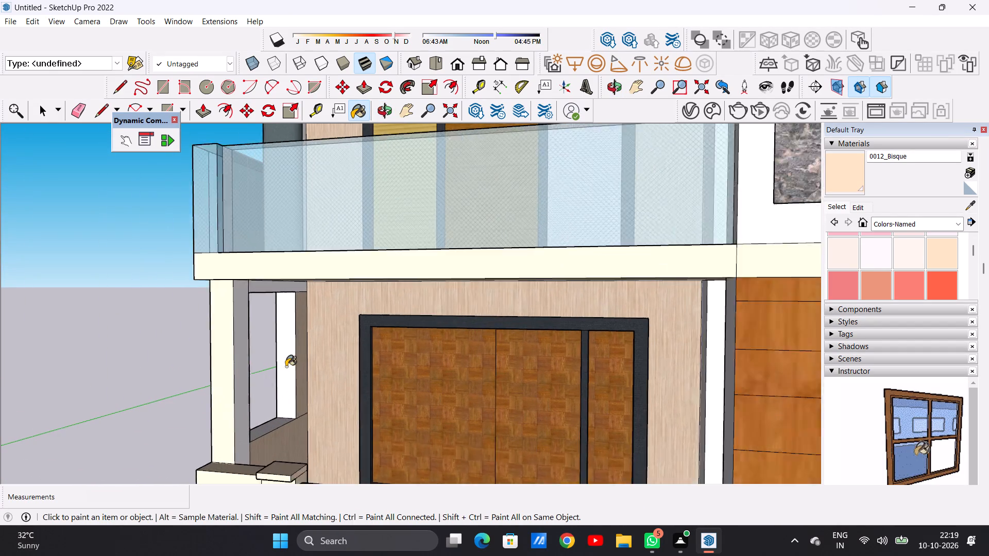
{"action": "scroll", "coordinate": [286, 367], "scroll_direction": "up", "scroll_amount": 1}
{"action": "left_click", "coordinate": [286, 367]}
{"action": "left_click", "coordinate": [267, 435]}
Paint the front and side faces of the white ground-floor column between the window and the entrance door with 0012_Bisque.
{"action": "scroll", "coordinate": [275, 434], "scroll_direction": "down", "scroll_amount": 4}
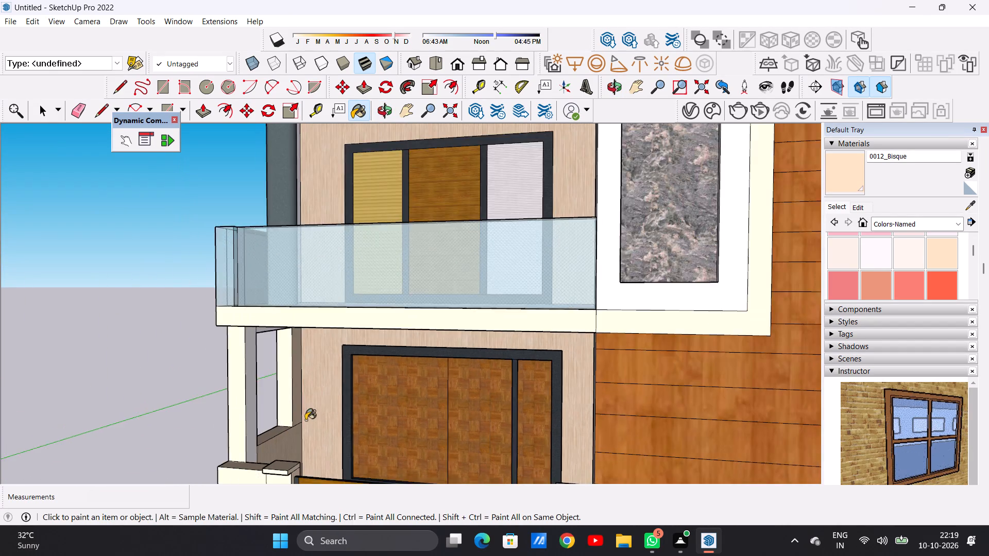
{"action": "scroll", "coordinate": [305, 420], "scroll_direction": "down", "scroll_amount": 3}
{"action": "middle_click_drag", "start_coordinate": [329, 465], "coordinate": [519, 472]}
{"action": "scroll", "coordinate": [473, 413], "scroll_direction": "up", "scroll_amount": 9}
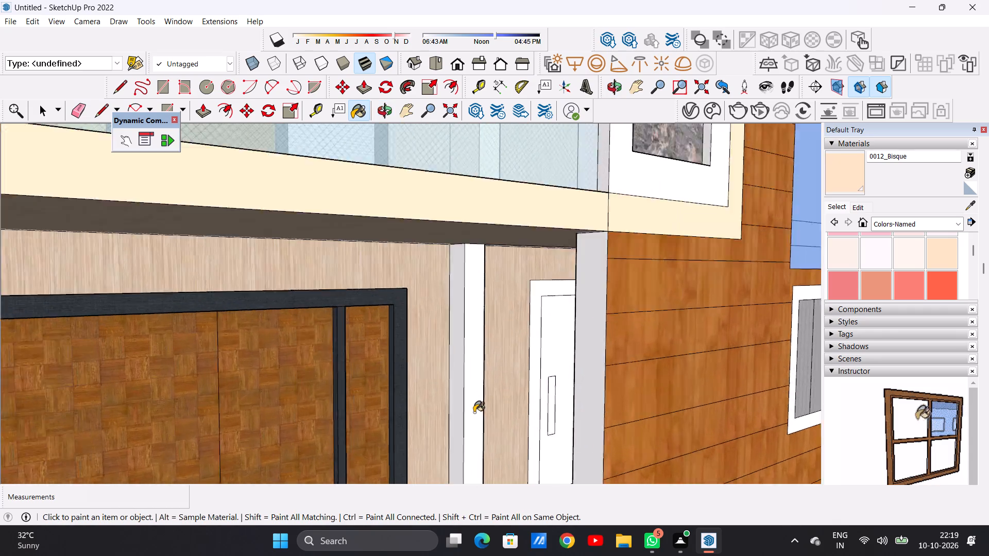
{"action": "scroll", "coordinate": [474, 412], "scroll_direction": "up", "scroll_amount": 2}
{"action": "left_click", "coordinate": [474, 412]}
{"action": "left_click", "coordinate": [448, 424]}
{"action": "scroll", "coordinate": [454, 400], "scroll_direction": "down", "scroll_amount": 12}
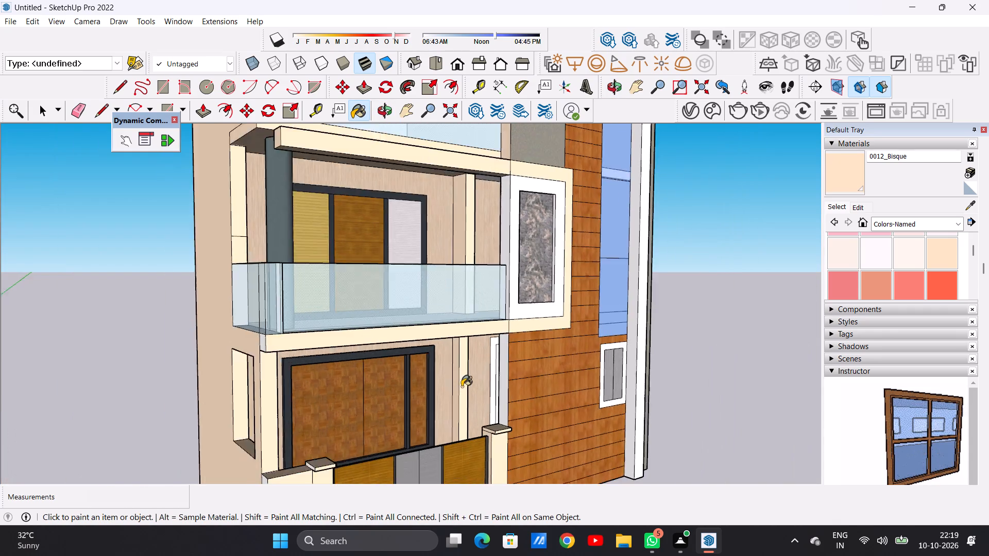
Paint the narrow white wall face between the entrance door and the wood-clad wall with 0012_Bisque.
{"action": "scroll", "coordinate": [462, 387], "scroll_direction": "down", "scroll_amount": 3}
{"action": "middle_click_drag", "start_coordinate": [463, 387], "coordinate": [476, 409]}
{"action": "scroll", "coordinate": [480, 392], "scroll_direction": "up", "scroll_amount": 3}
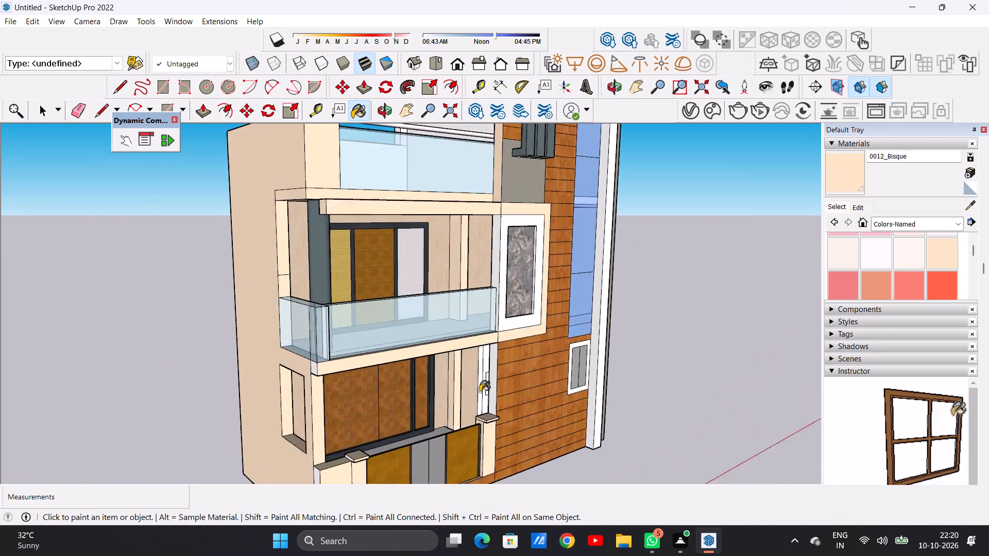
{"action": "scroll", "coordinate": [480, 392], "scroll_direction": "up", "scroll_amount": 4}
{"action": "middle_click_drag", "start_coordinate": [465, 392], "coordinate": [508, 387]}
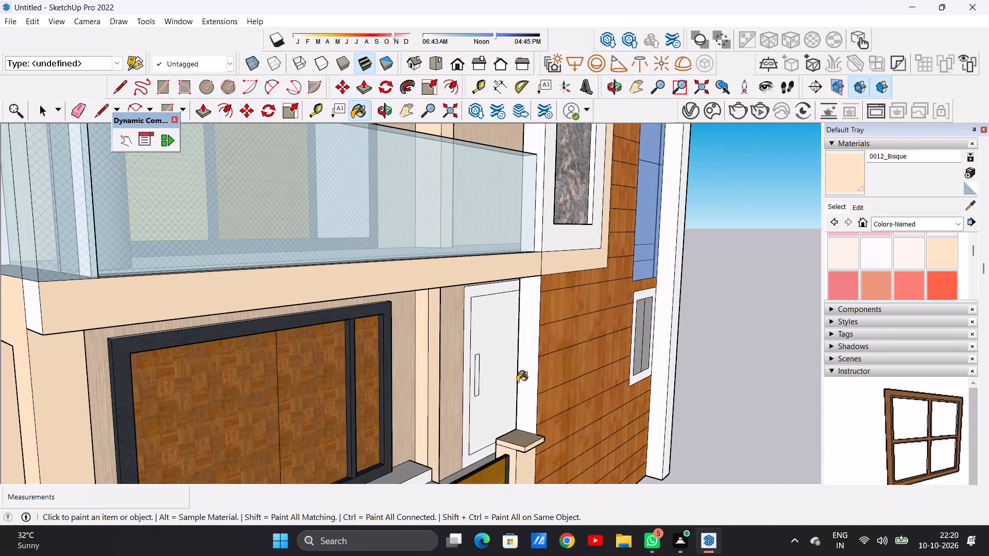
{"action": "left_click", "coordinate": [525, 375]}
{"action": "key", "text": "space"}
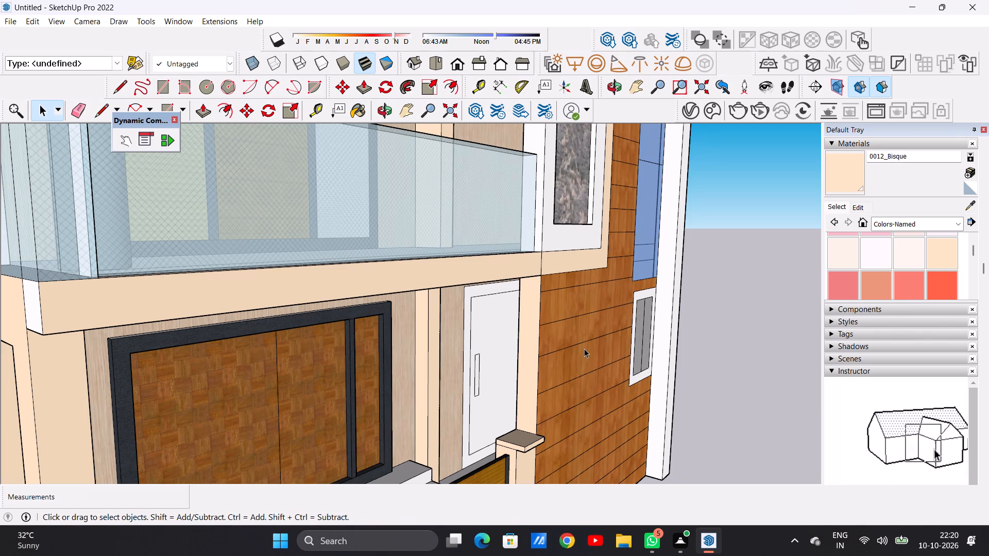
Paint the white panel of the ground-floor entrance door with Wood Cherry Original from the Wood collection.
{"action": "left_click", "coordinate": [962, 224]}
{"action": "left_click", "coordinate": [898, 388]}
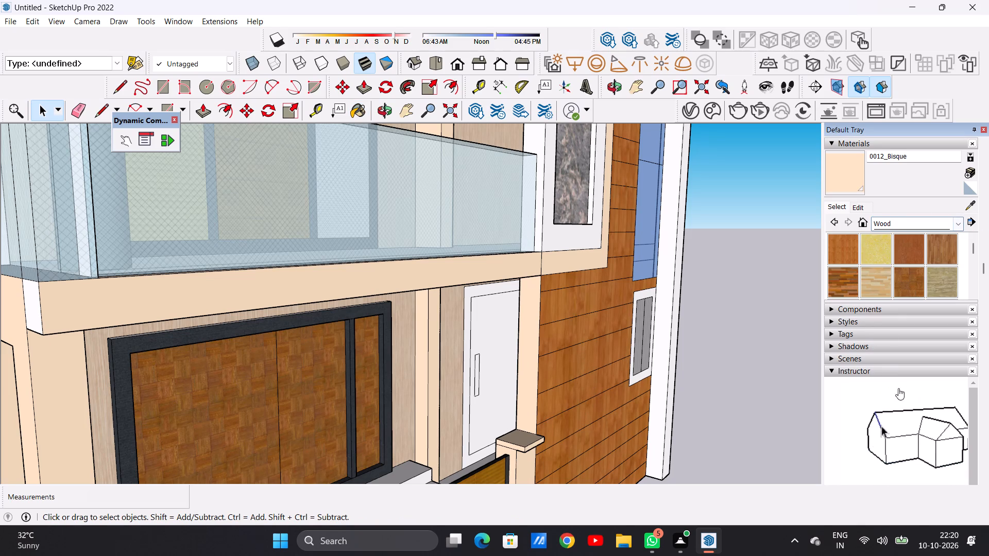
{"action": "left_click", "coordinate": [908, 250]}
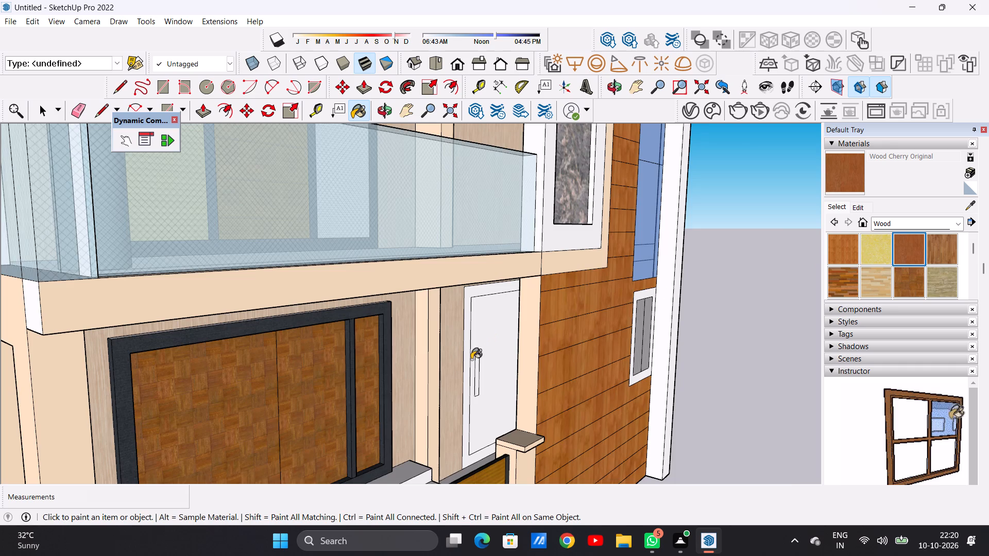
{"action": "scroll", "coordinate": [489, 358], "scroll_direction": "up", "scroll_amount": 6}
{"action": "left_click", "coordinate": [489, 349]}
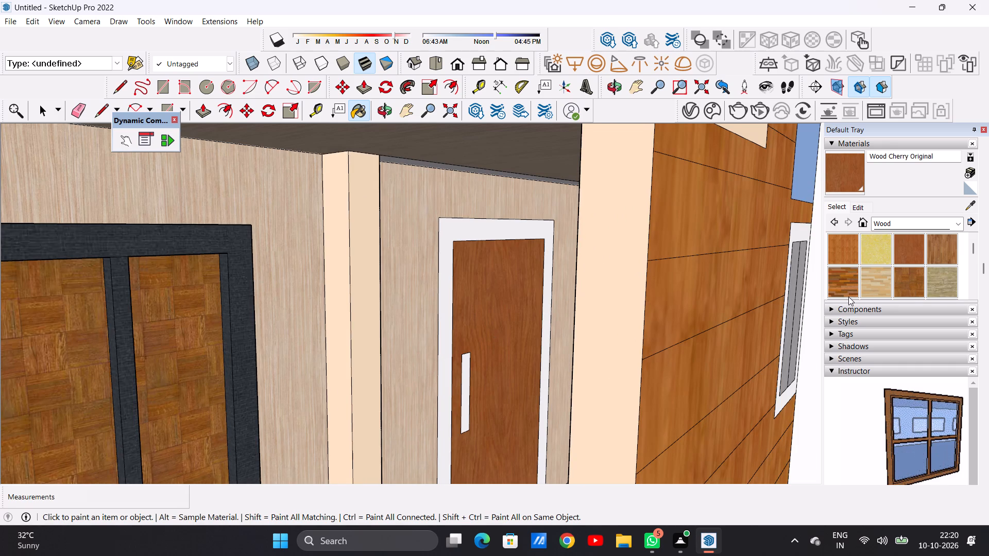
Paint the entrance door's vertical handle with Wood Floor Light.
{"action": "left_click", "coordinate": [878, 282]}
{"action": "scroll", "coordinate": [456, 405], "scroll_direction": "up", "scroll_amount": 2}
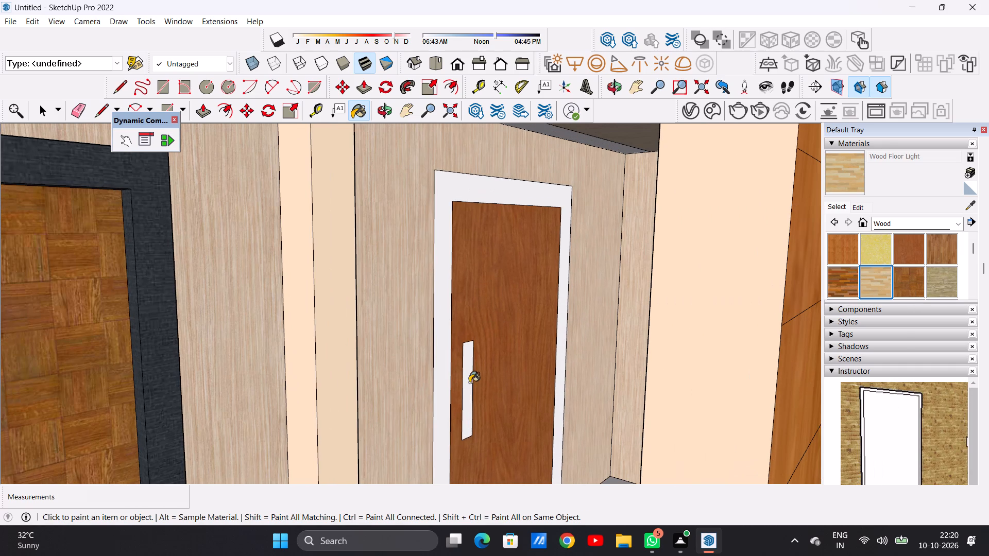
{"action": "left_click", "coordinate": [467, 385]}
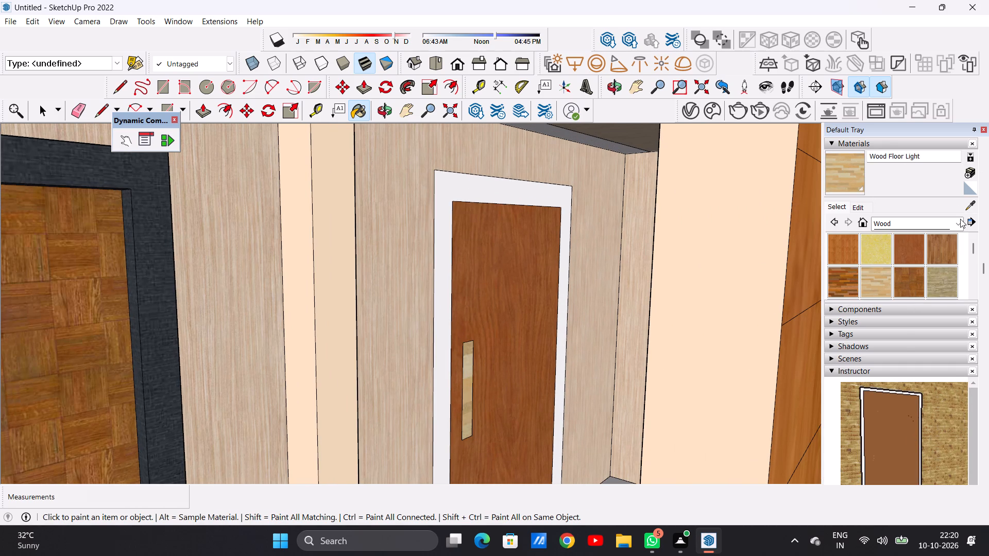
Paint the white frame around the entrance door with Formica Speckled Grey from the Synthetic Surfaces collection.
{"action": "left_click", "coordinate": [954, 228]}
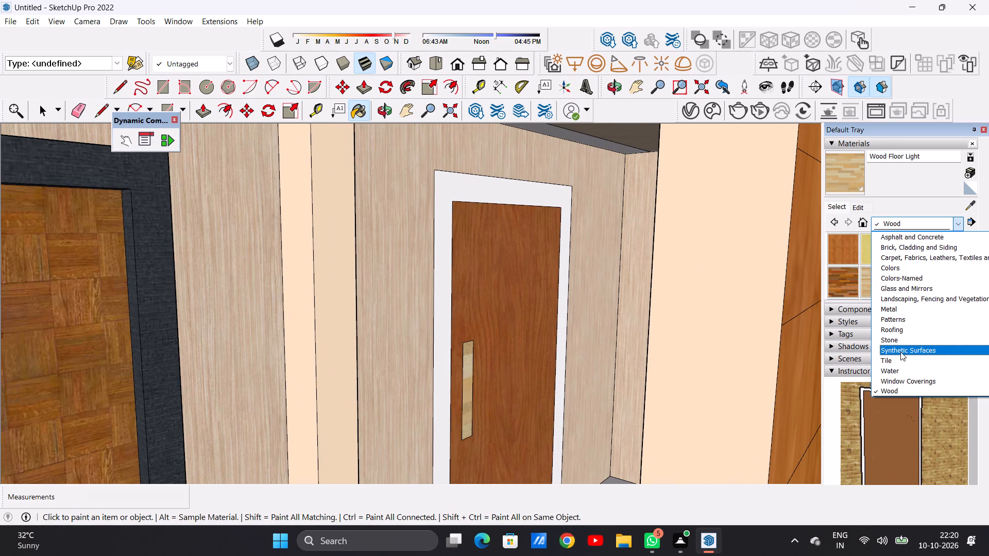
{"action": "left_click", "coordinate": [900, 351]}
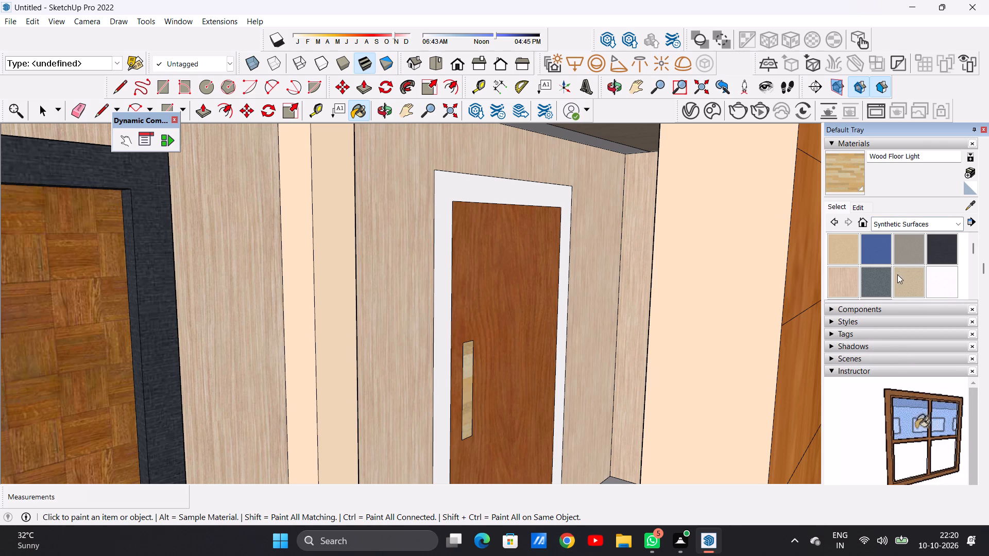
{"action": "left_click", "coordinate": [876, 278]}
{"action": "scroll", "coordinate": [437, 321], "scroll_direction": "up", "scroll_amount": 2}
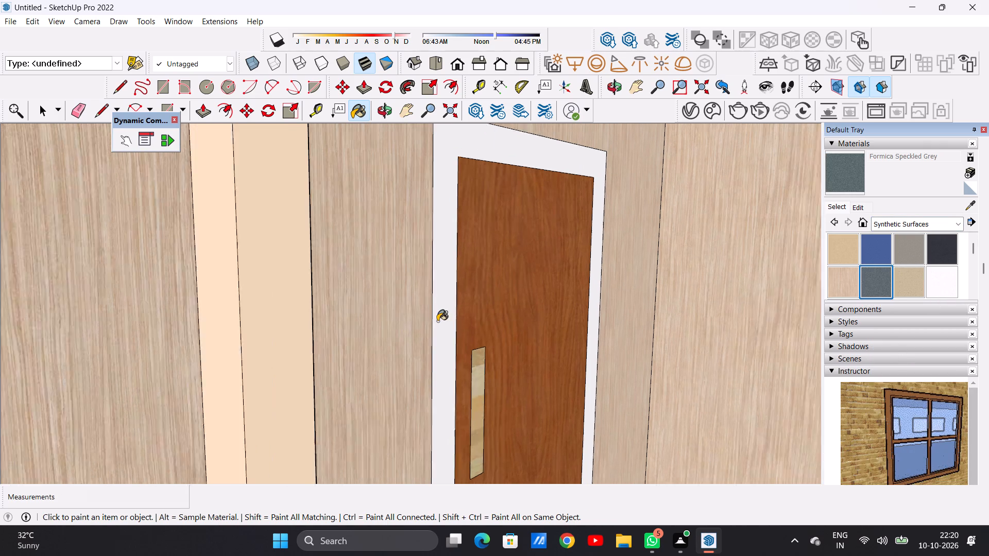
{"action": "scroll", "coordinate": [437, 321], "scroll_direction": "up", "scroll_amount": 2}
{"action": "left_click", "coordinate": [438, 318]}
{"action": "scroll", "coordinate": [453, 357], "scroll_direction": "down", "scroll_amount": 15}
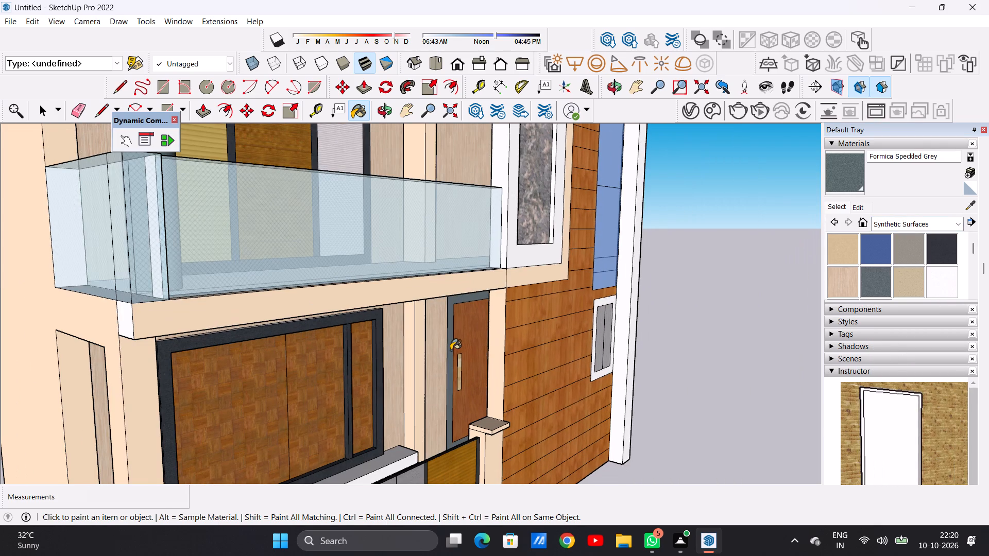
{"action": "key", "text": "space"}
Examine the front elevation from the first-floor balcony down to the ground-floor gate and side openings.
{"action": "middle_click_drag", "start_coordinate": [448, 380], "coordinate": [230, 407]}
{"action": "scroll", "coordinate": [309, 378], "scroll_direction": "down", "scroll_amount": 4}
{"action": "scroll", "coordinate": [310, 378], "scroll_direction": "up", "scroll_amount": 1}
{"action": "scroll", "coordinate": [313, 378], "scroll_direction": "down", "scroll_amount": 5}
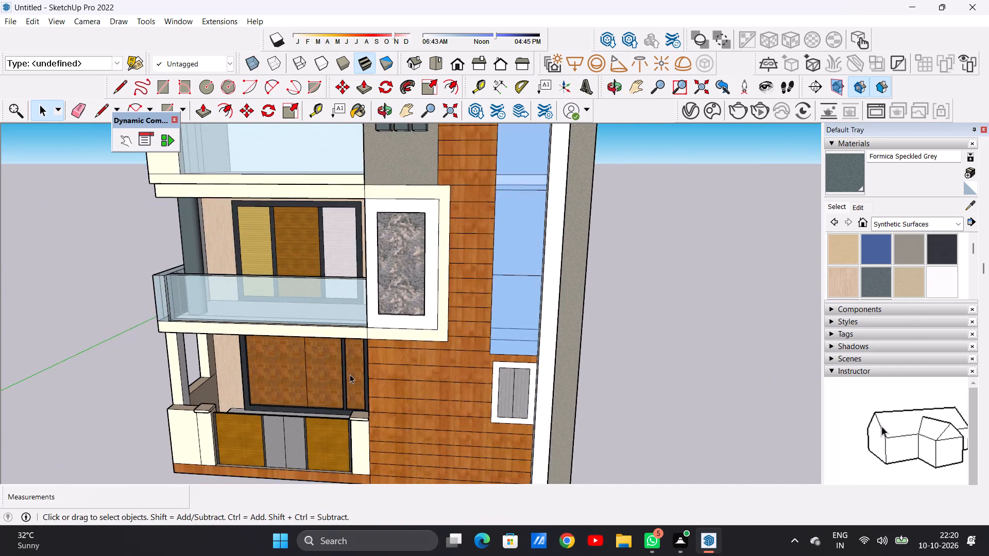
{"action": "scroll", "coordinate": [350, 374], "scroll_direction": "down", "scroll_amount": 2}
{"action": "scroll", "coordinate": [318, 392], "scroll_direction": "up", "scroll_amount": 15}
{"action": "scroll", "coordinate": [308, 384], "scroll_direction": "down", "scroll_amount": 6}
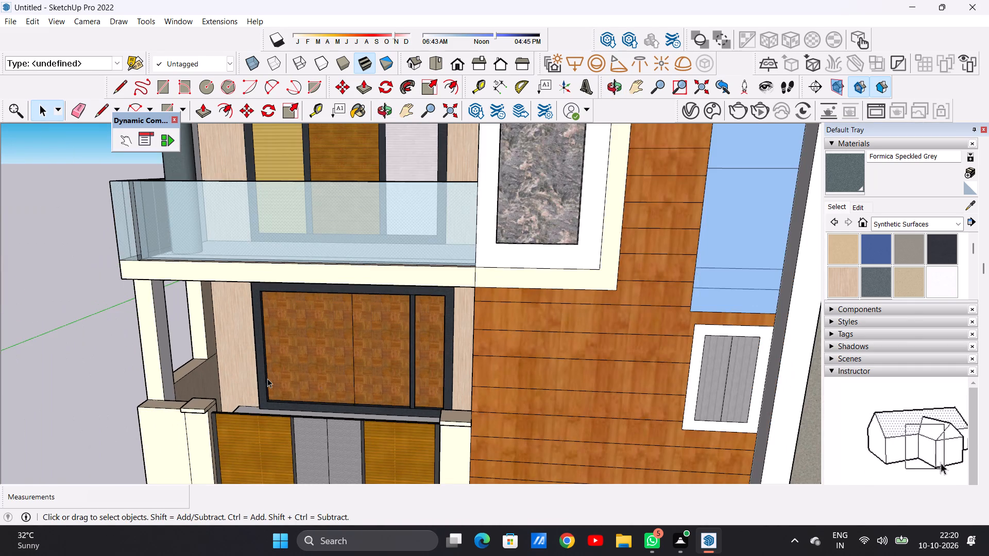
{"action": "scroll", "coordinate": [266, 378], "scroll_direction": "up", "scroll_amount": 2}
{"action": "scroll", "coordinate": [341, 375], "scroll_direction": "down", "scroll_amount": 3}
{"action": "scroll", "coordinate": [341, 375], "scroll_direction": "up", "scroll_amount": 1}
{"action": "scroll", "coordinate": [341, 375], "scroll_direction": "down", "scroll_amount": 17}
Paint the white terrace-side wall of the rooftop room with Formica Graystone.
{"action": "middle_click_drag", "start_coordinate": [257, 369], "coordinate": [390, 369]}
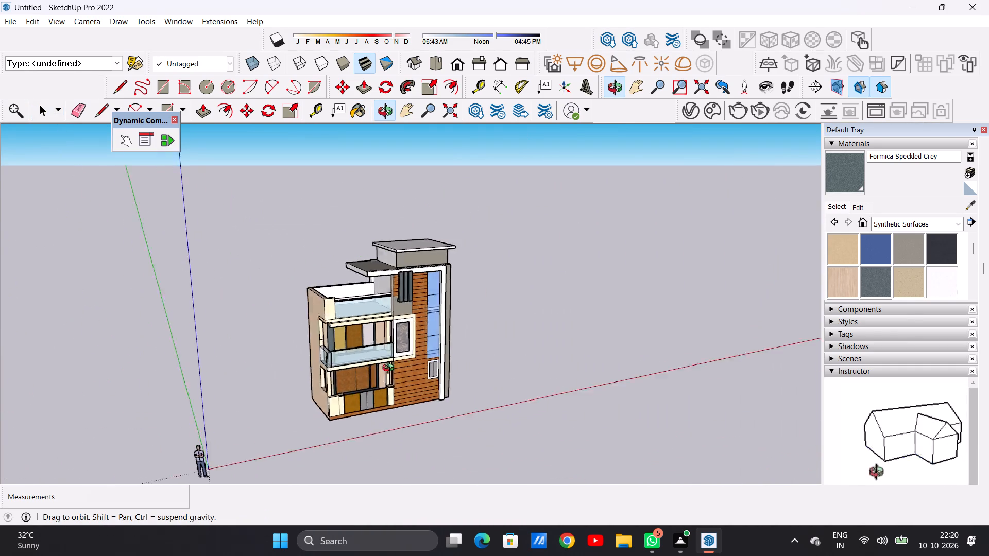
{"action": "middle_click_drag", "start_coordinate": [390, 369], "coordinate": [503, 356]}
{"action": "scroll", "coordinate": [419, 282], "scroll_direction": "up", "scroll_amount": 2}
{"action": "scroll", "coordinate": [407, 273], "scroll_direction": "down", "scroll_amount": 1}
{"action": "scroll", "coordinate": [407, 273], "scroll_direction": "up", "scroll_amount": 3}
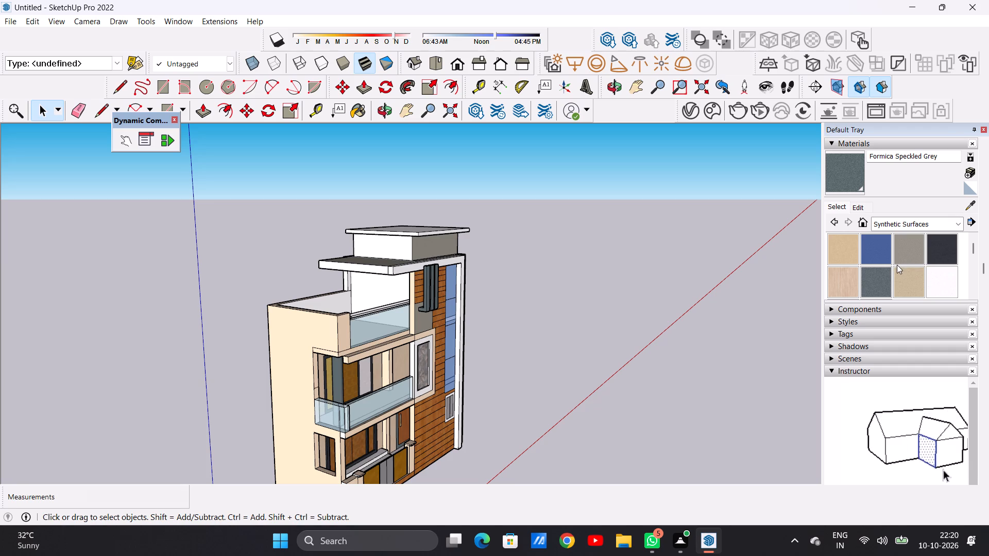
{"action": "left_click", "coordinate": [908, 251]}
{"action": "scroll", "coordinate": [407, 255], "scroll_direction": "up", "scroll_amount": 4}
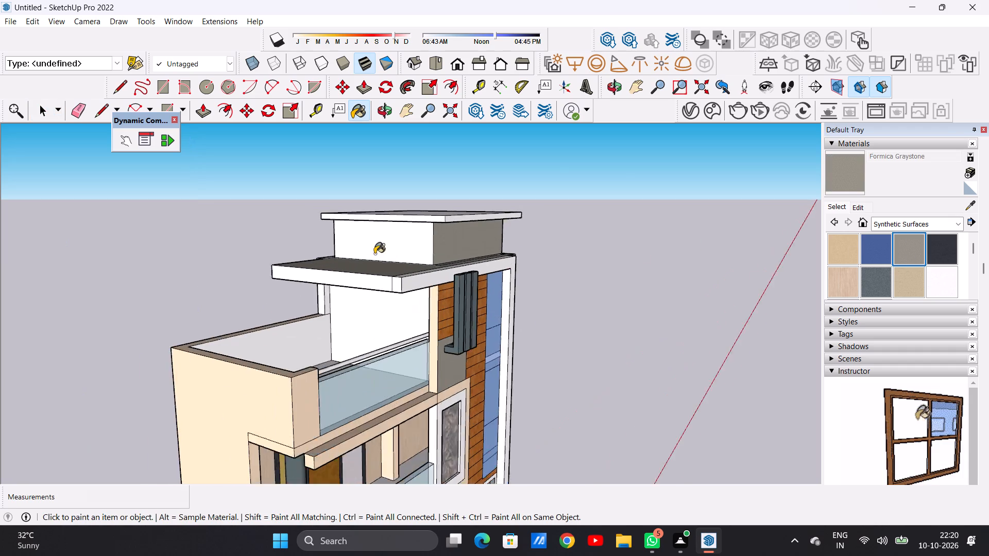
{"action": "scroll", "coordinate": [374, 254], "scroll_direction": "up", "scroll_amount": 8}
{"action": "left_click", "coordinate": [436, 242]}
{"action": "scroll", "coordinate": [420, 273], "scroll_direction": "down", "scroll_amount": 9}
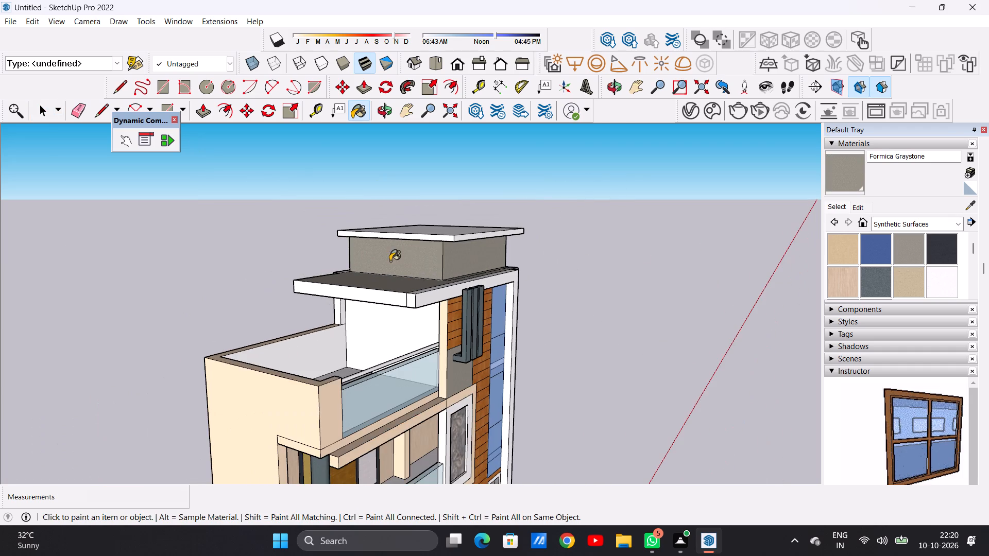
Paint the rear wall and the outer side wall of the rooftop room with Formica Graystone.
{"action": "middle_click_drag", "start_coordinate": [474, 275], "coordinate": [721, 285]}
{"action": "scroll", "coordinate": [324, 273], "scroll_direction": "up", "scroll_amount": 6}
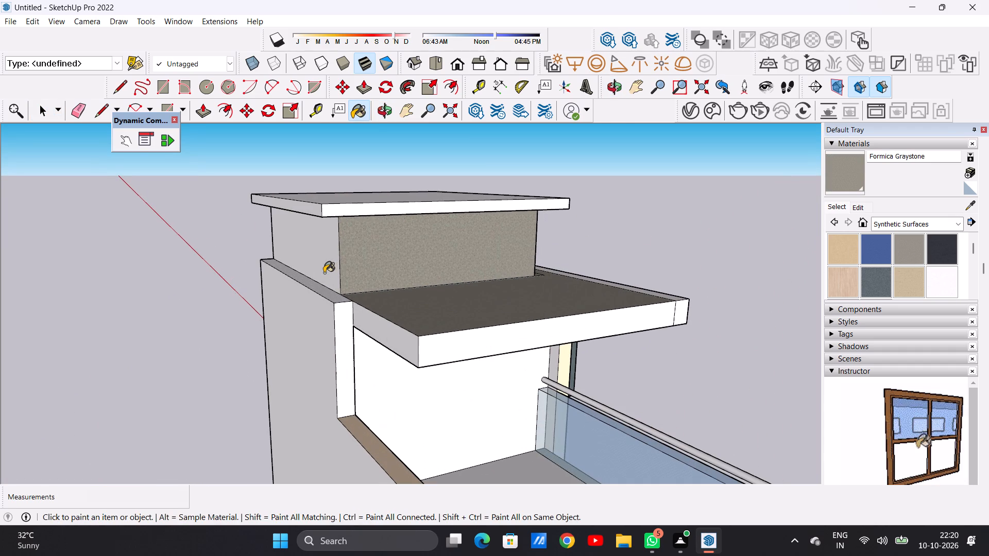
{"action": "left_click", "coordinate": [325, 268]}
{"action": "scroll", "coordinate": [467, 272], "scroll_direction": "down", "scroll_amount": 12}
{"action": "middle_click_drag", "start_coordinate": [593, 263], "coordinate": [236, 269]}
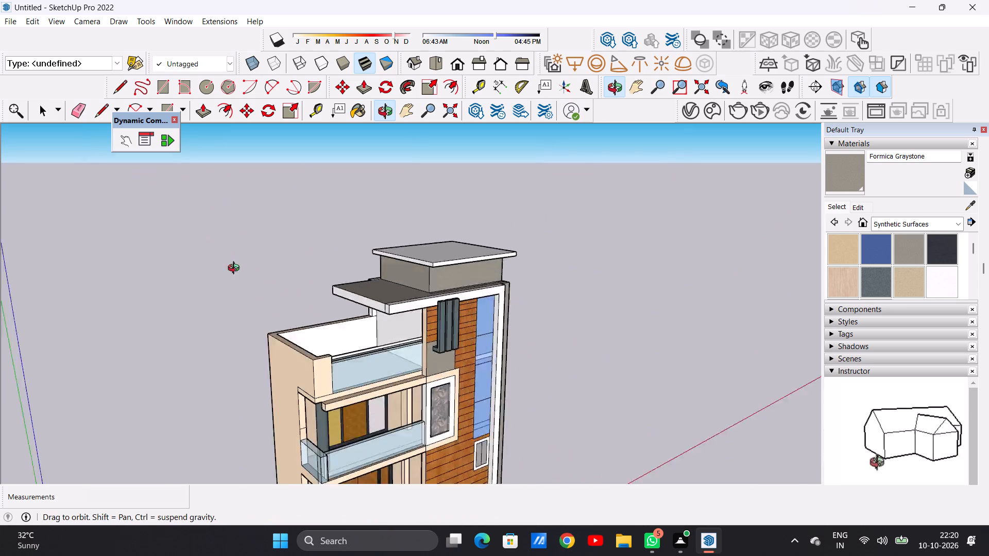
{"action": "middle_click_drag", "start_coordinate": [236, 269], "coordinate": [0, 287]}
{"action": "scroll", "coordinate": [536, 304], "scroll_direction": "up", "scroll_amount": 2}
{"action": "scroll", "coordinate": [528, 299], "scroll_direction": "down", "scroll_amount": 1}
{"action": "scroll", "coordinate": [510, 299], "scroll_direction": "up", "scroll_amount": 2}
{"action": "left_click", "coordinate": [402, 284]}
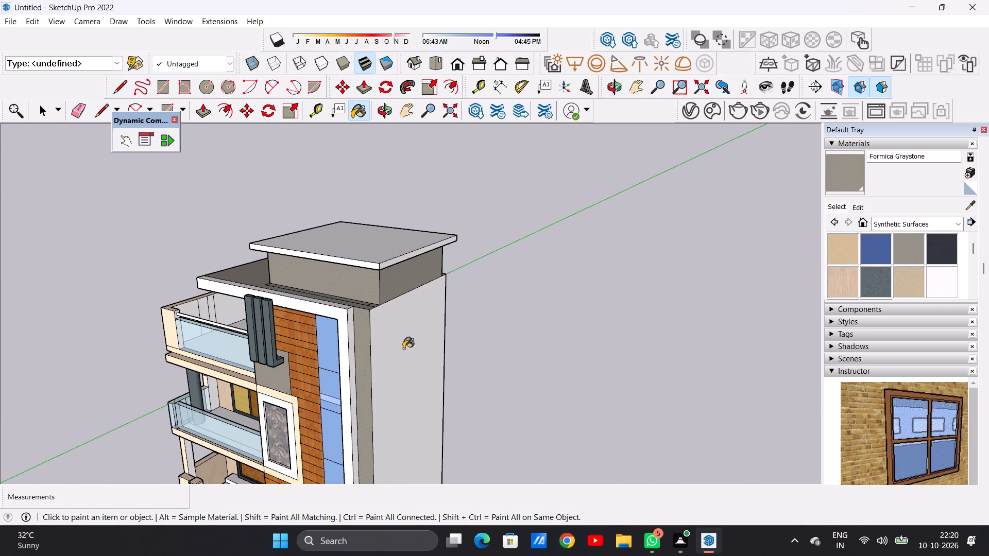
{"action": "key", "text": "space"}
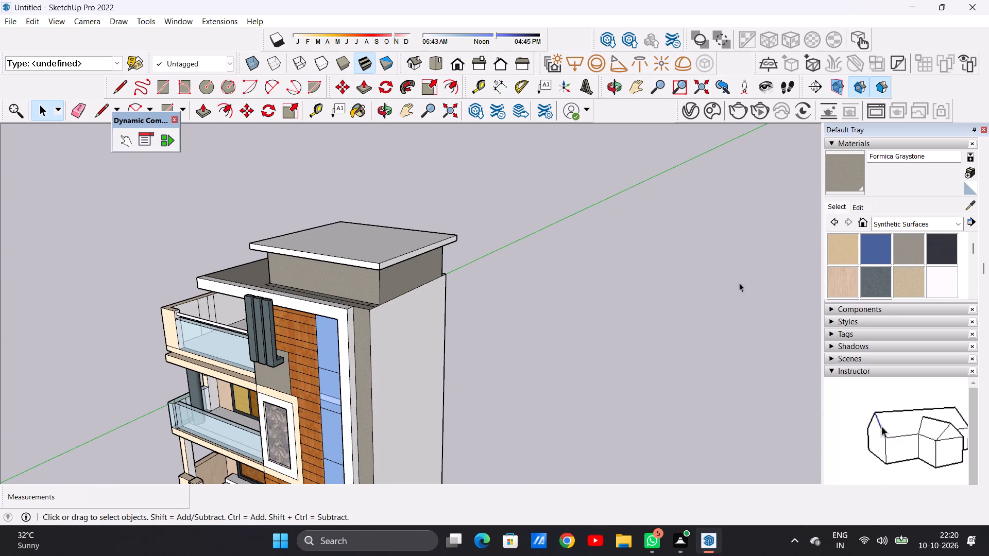
Paint the rooftop room slab's front edge, outer side edge and top face with Quartz Light Brown.
{"action": "left_click", "coordinate": [910, 275]}
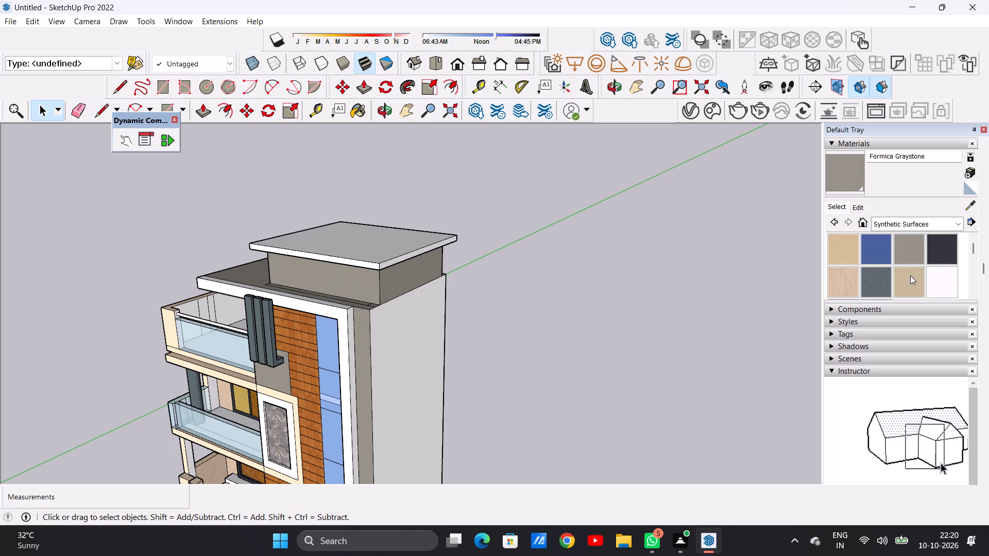
{"action": "scroll", "coordinate": [377, 263], "scroll_direction": "up", "scroll_amount": 11}
{"action": "left_click", "coordinate": [367, 275]}
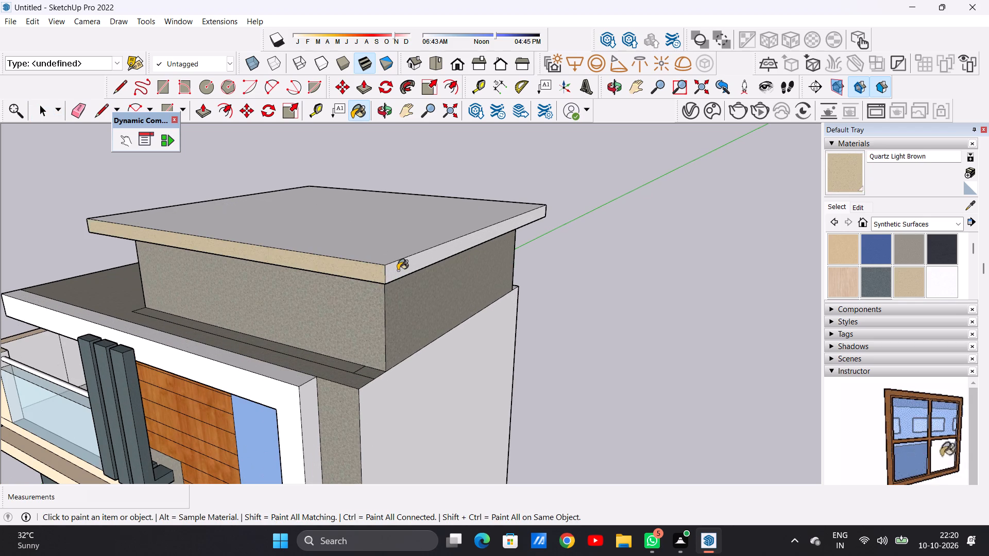
{"action": "left_click", "coordinate": [399, 270]}
{"action": "left_click", "coordinate": [377, 243]}
Paint the remaining terrace-side and rear edges of the rooftop room's slab with Quartz Light Brown.
{"action": "scroll", "coordinate": [423, 261], "scroll_direction": "down", "scroll_amount": 2}
{"action": "scroll", "coordinate": [429, 264], "scroll_direction": "up", "scroll_amount": 1}
{"action": "scroll", "coordinate": [431, 265], "scroll_direction": "down", "scroll_amount": 3}
{"action": "middle_click_drag", "start_coordinate": [308, 256], "coordinate": [668, 219]}
{"action": "scroll", "coordinate": [568, 221], "scroll_direction": "up", "scroll_amount": 5}
{"action": "left_click", "coordinate": [500, 217]}
{"action": "scroll", "coordinate": [502, 233], "scroll_direction": "down", "scroll_amount": 6}
{"action": "middle_click_drag", "start_coordinate": [316, 247], "coordinate": [444, 275]}
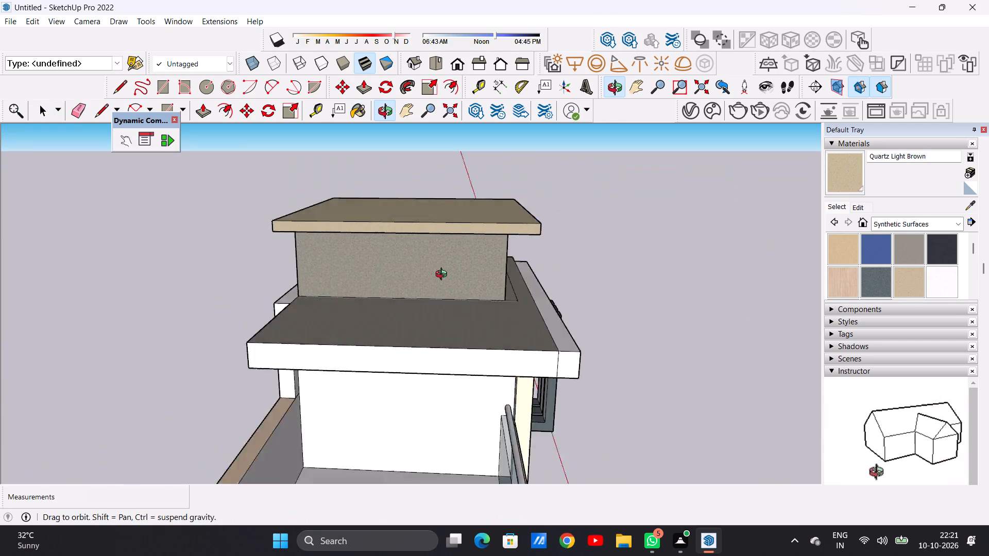
{"action": "middle_click_drag", "start_coordinate": [444, 275], "coordinate": [629, 286]}
{"action": "scroll", "coordinate": [322, 257], "scroll_direction": "up", "scroll_amount": 5}
{"action": "left_click", "coordinate": [325, 247]}
{"action": "scroll", "coordinate": [296, 299], "scroll_direction": "down", "scroll_amount": 12}
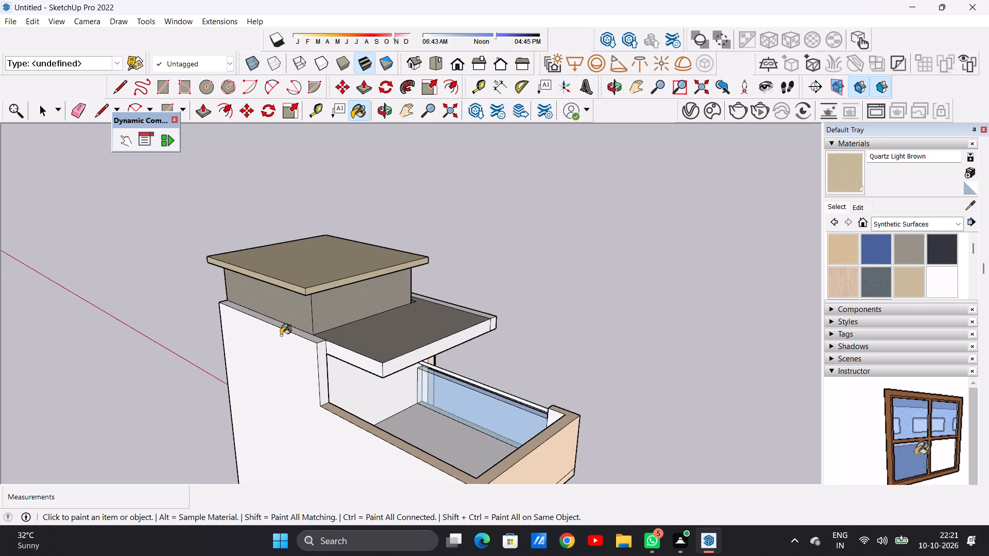
Paint the terrace-side edge and the rear edge of the projecting canopy slab with Quartz Light Brown.
{"action": "scroll", "coordinate": [281, 335], "scroll_direction": "down", "scroll_amount": 3}
{"action": "middle_click_drag", "start_coordinate": [304, 328], "coordinate": [0, 335]}
{"action": "scroll", "coordinate": [433, 335], "scroll_direction": "up", "scroll_amount": 3}
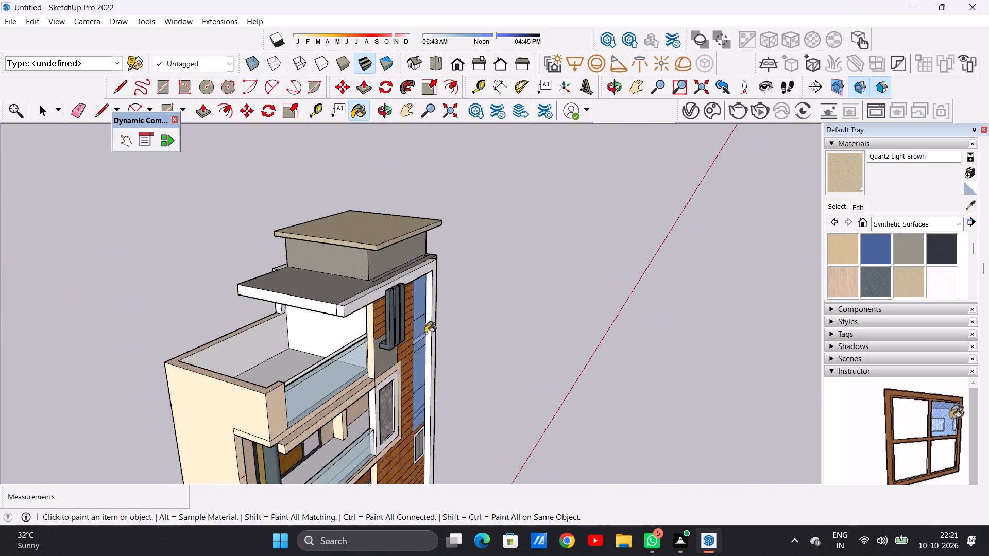
{"action": "scroll", "coordinate": [299, 320], "scroll_direction": "up", "scroll_amount": 11}
{"action": "left_click", "coordinate": [362, 277]}
{"action": "scroll", "coordinate": [373, 318], "scroll_direction": "down", "scroll_amount": 2}
{"action": "scroll", "coordinate": [376, 320], "scroll_direction": "up", "scroll_amount": 1}
{"action": "scroll", "coordinate": [377, 320], "scroll_direction": "down", "scroll_amount": 4}
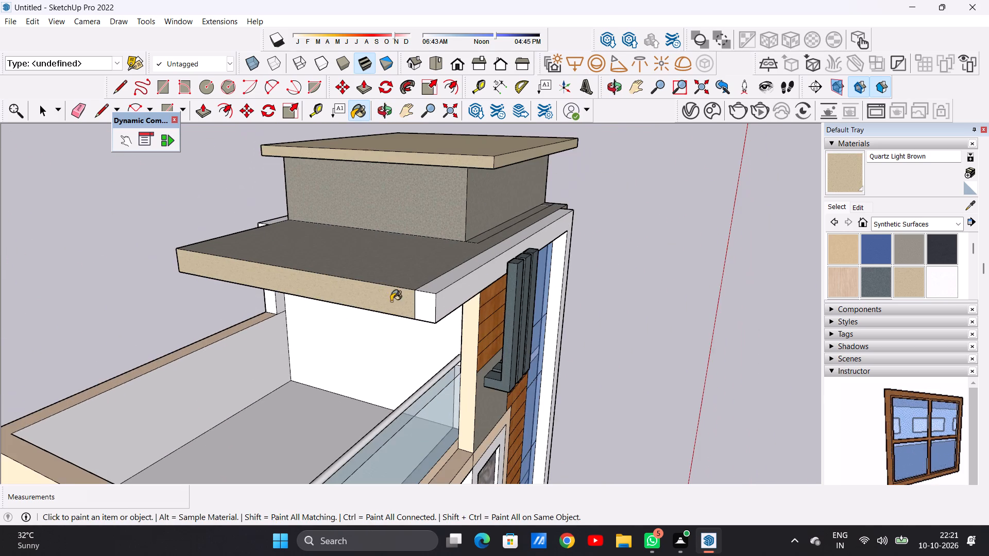
{"action": "middle_click_drag", "start_coordinate": [243, 278], "coordinate": [630, 280]}
{"action": "scroll", "coordinate": [556, 281], "scroll_direction": "up", "scroll_amount": 4}
{"action": "left_click", "coordinate": [544, 296]}
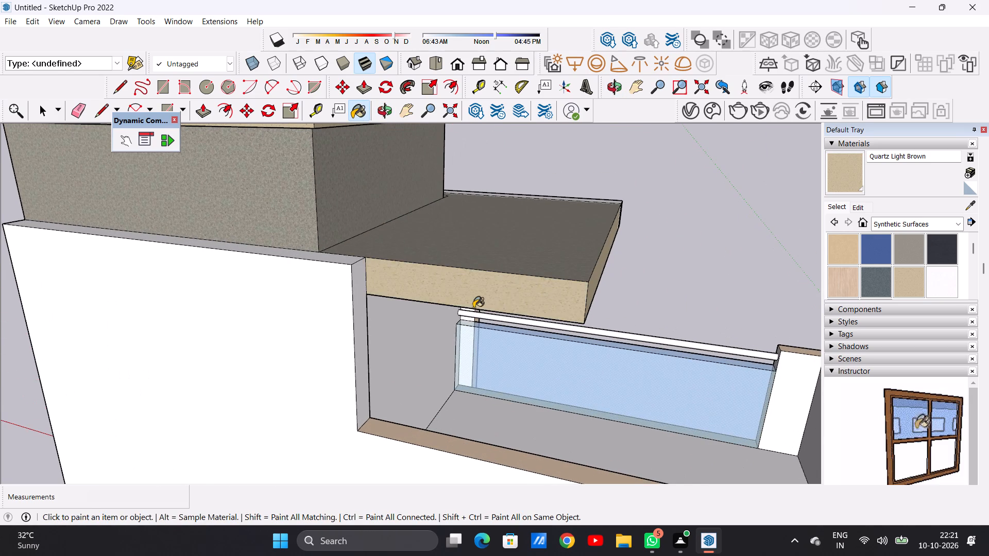
Paint the white wall facing the open terrace beneath the projecting canopy with Quartz Light Brown.
{"action": "scroll", "coordinate": [469, 308], "scroll_direction": "down", "scroll_amount": 13}
{"action": "scroll", "coordinate": [449, 299], "scroll_direction": "up", "scroll_amount": 1}
{"action": "scroll", "coordinate": [445, 308], "scroll_direction": "down", "scroll_amount": 5}
{"action": "middle_click_drag", "start_coordinate": [603, 324], "coordinate": [140, 315]}
{"action": "middle_click_drag", "start_coordinate": [457, 338], "coordinate": [305, 306]}
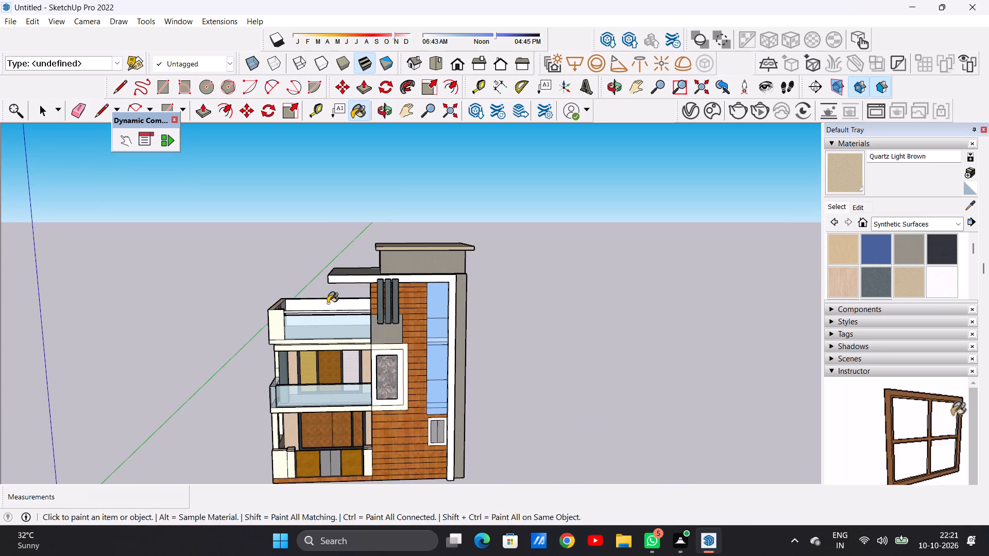
{"action": "middle_click_drag", "start_coordinate": [331, 306], "coordinate": [409, 298]}
{"action": "scroll", "coordinate": [387, 298], "scroll_direction": "up", "scroll_amount": 11}
{"action": "left_click", "coordinate": [337, 293]}
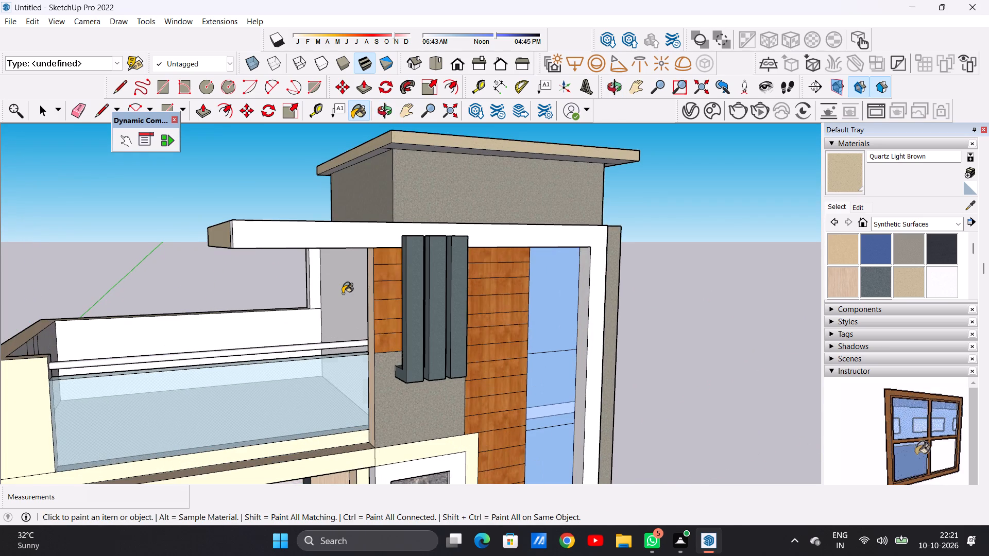
{"action": "scroll", "coordinate": [346, 328], "scroll_direction": "down", "scroll_amount": 4}
{"action": "scroll", "coordinate": [326, 310], "scroll_direction": "up", "scroll_amount": 9}
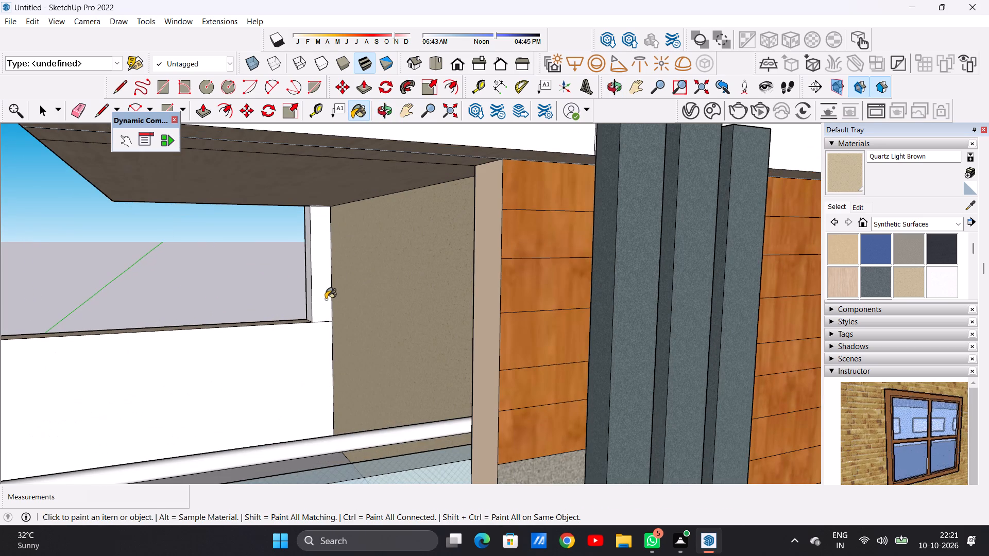
{"action": "key", "text": "space"}
Paint the terrace's rear parapet wall and the narrow white upright beneath the canopy with 0012_Bisque from Colors-Named.
{"action": "scroll", "coordinate": [367, 327], "scroll_direction": "down", "scroll_amount": 11}
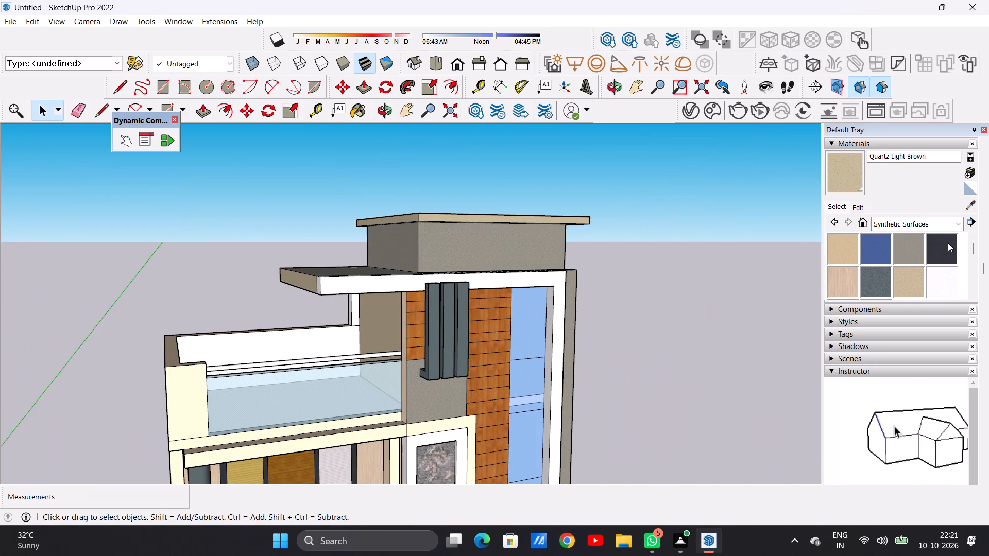
{"action": "left_click", "coordinate": [954, 227]}
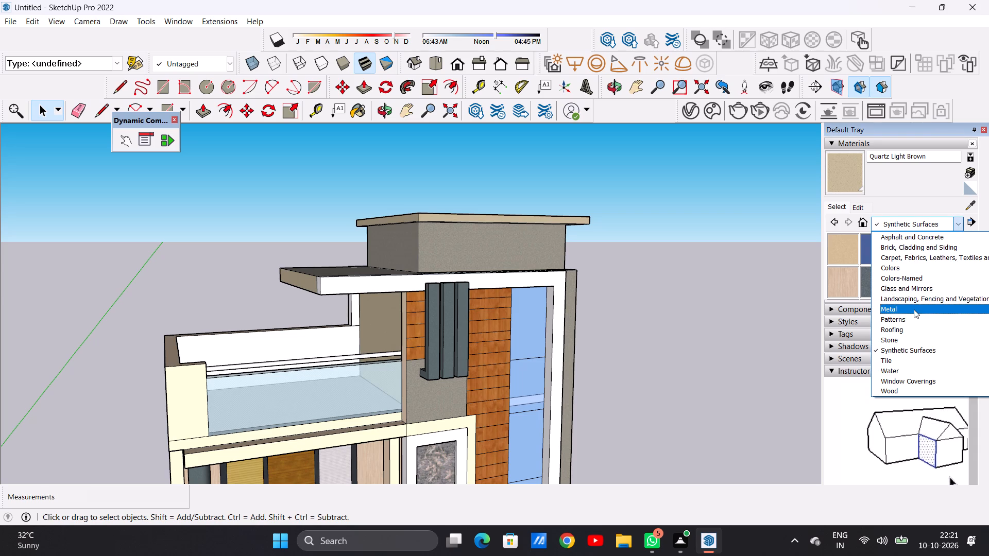
{"action": "left_click", "coordinate": [910, 271]}
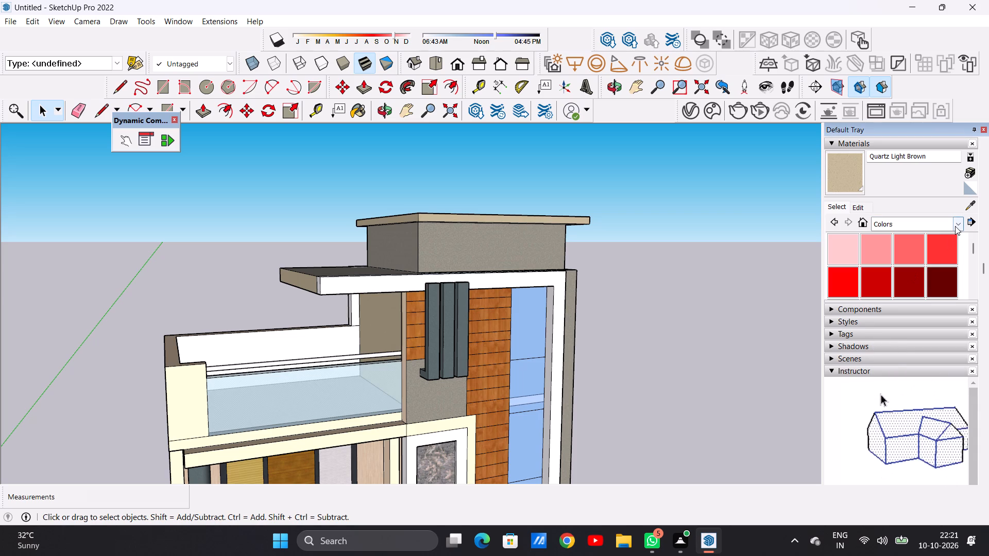
{"action": "left_click", "coordinate": [955, 226]}
{"action": "left_click", "coordinate": [928, 276]}
{"action": "scroll", "coordinate": [928, 276], "scroll_direction": "down", "scroll_amount": 1}
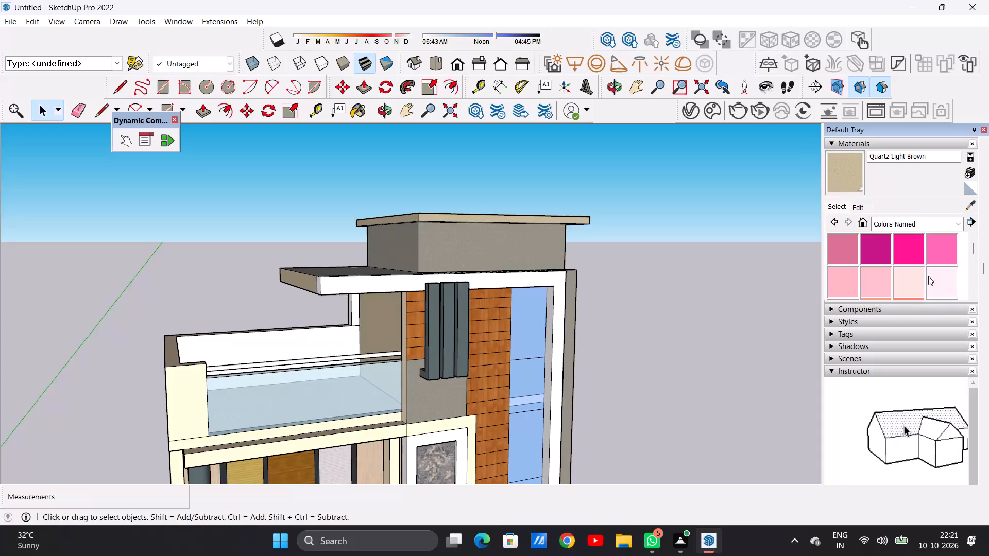
{"action": "scroll", "coordinate": [928, 276], "scroll_direction": "down", "scroll_amount": 1}
{"action": "scroll", "coordinate": [928, 271], "scroll_direction": "up", "scroll_amount": 1}
{"action": "left_click", "coordinate": [940, 257]}
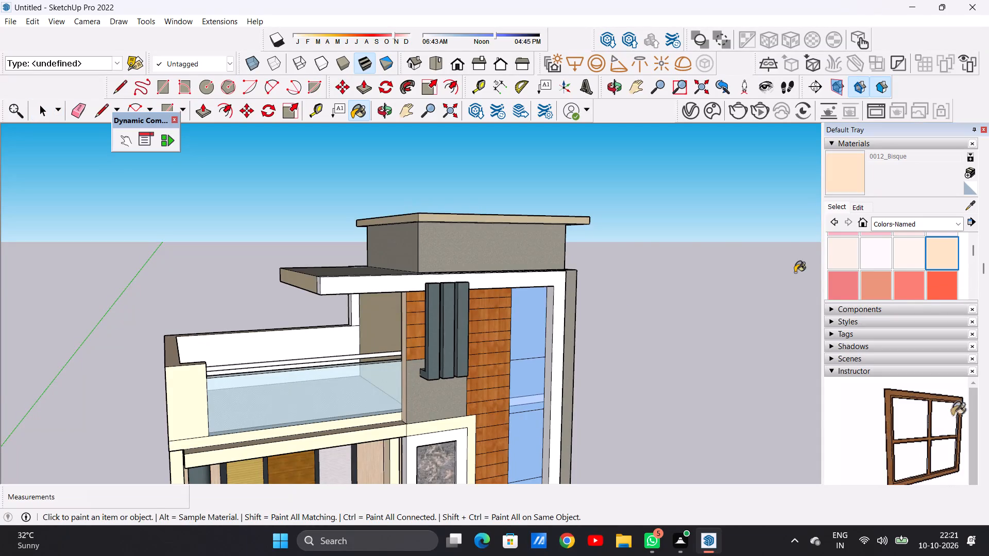
{"action": "scroll", "coordinate": [404, 337], "scroll_direction": "up", "scroll_amount": 9}
{"action": "left_click", "coordinate": [338, 337]}
{"action": "left_click", "coordinate": [343, 296]}
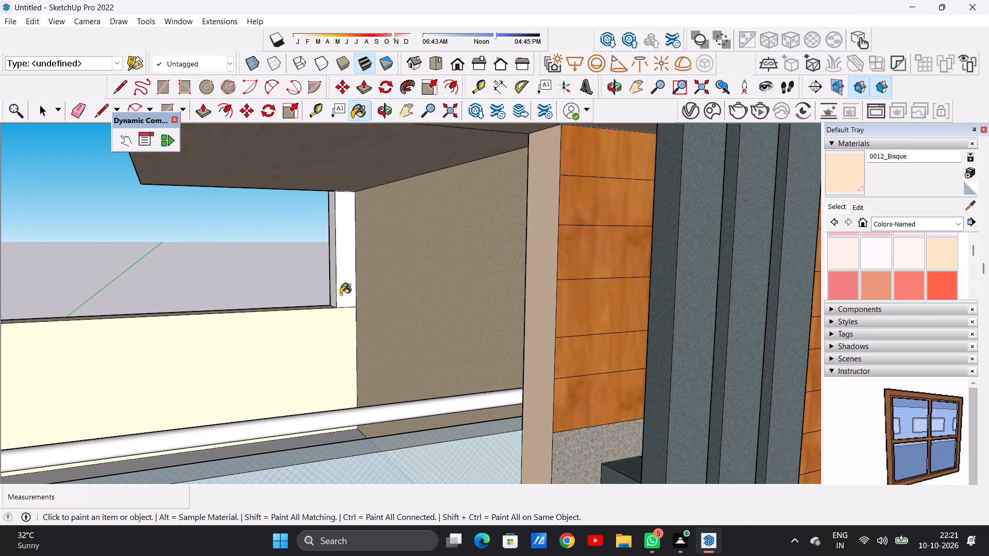
{"action": "left_click", "coordinate": [335, 290]}
Paint the inner faces of the open terrace's side parapet with 0012_Bisque.
{"action": "scroll", "coordinate": [361, 311], "scroll_direction": "down", "scroll_amount": 10}
{"action": "middle_click_drag", "start_coordinate": [242, 318], "coordinate": [232, 403]}
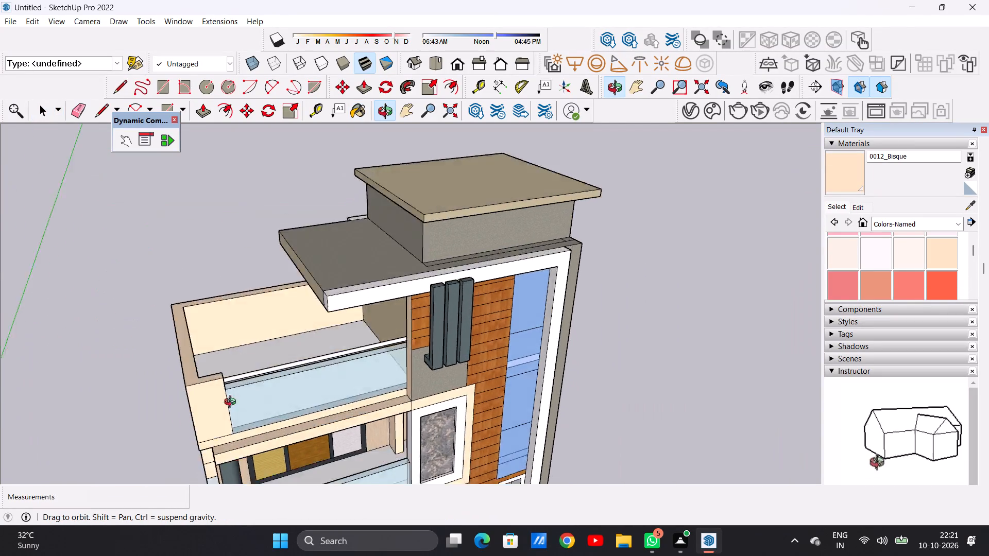
{"action": "middle_click_drag", "start_coordinate": [232, 403], "coordinate": [78, 406]}
{"action": "scroll", "coordinate": [253, 292], "scroll_direction": "up", "scroll_amount": 11}
{"action": "left_click", "coordinate": [217, 311]}
{"action": "left_click", "coordinate": [249, 291]}
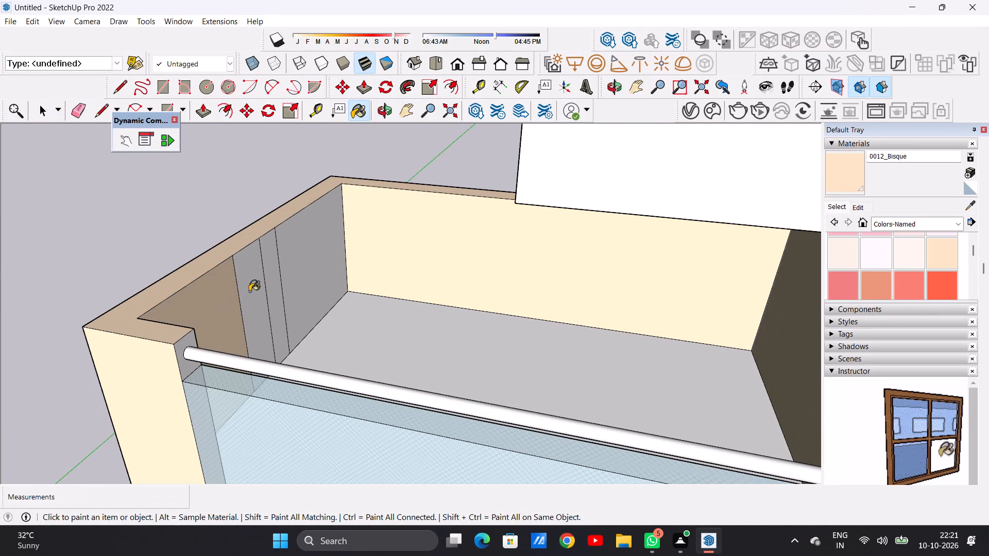
{"action": "left_click", "coordinate": [265, 277]}
{"action": "left_click", "coordinate": [295, 264]}
Paint the large white rear wall of the house with 0012_Bisque.
{"action": "scroll", "coordinate": [336, 294], "scroll_direction": "down", "scroll_amount": 10}
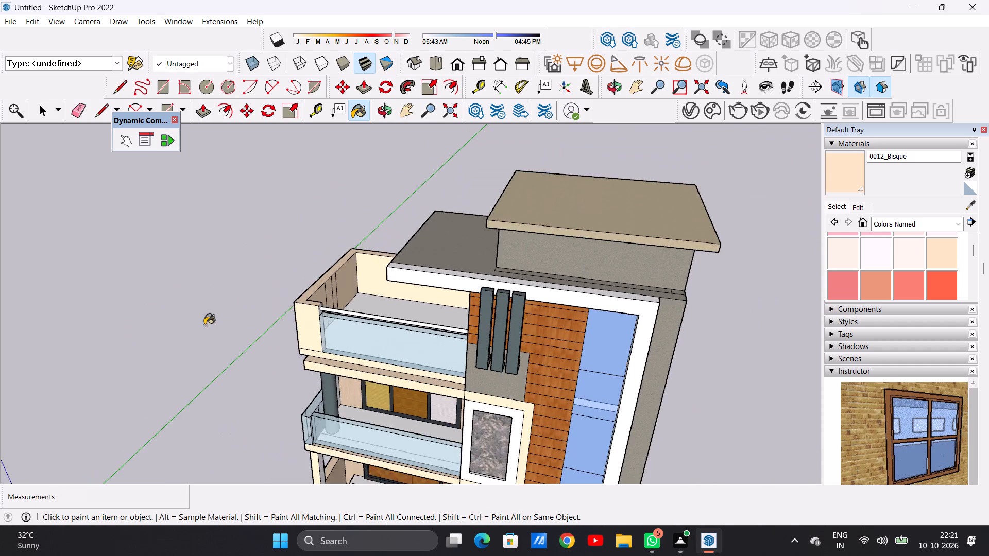
{"action": "middle_click_drag", "start_coordinate": [211, 325], "coordinate": [653, 280]}
{"action": "middle_click_drag", "start_coordinate": [331, 344], "coordinate": [522, 340]}
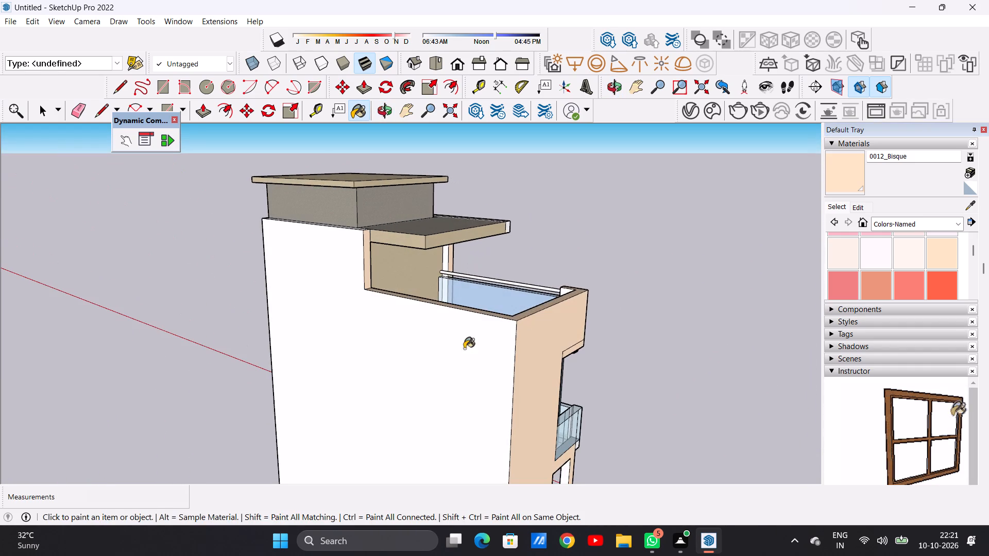
{"action": "left_click", "coordinate": [449, 353]}
Paint the outer side of the low front pillar beside the ground-floor side opening with 0012_Bisque.
{"action": "scroll", "coordinate": [309, 326], "scroll_direction": "down", "scroll_amount": 1}
{"action": "scroll", "coordinate": [309, 326], "scroll_direction": "up", "scroll_amount": 1}
{"action": "scroll", "coordinate": [308, 326], "scroll_direction": "down", "scroll_amount": 10}
{"action": "middle_click_drag", "start_coordinate": [468, 339], "coordinate": [278, 352]}
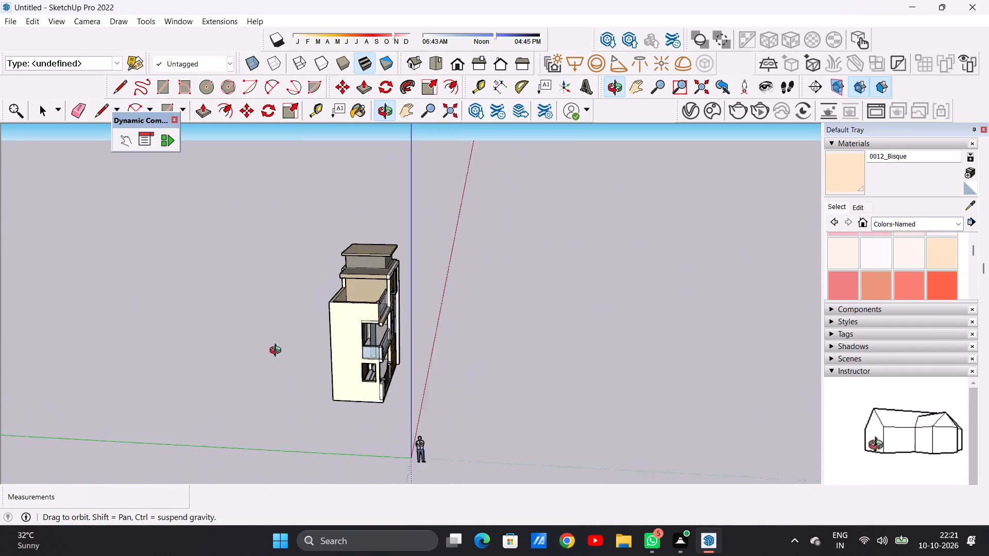
{"action": "middle_click_drag", "start_coordinate": [278, 352], "coordinate": [500, 344]}
{"action": "scroll", "coordinate": [417, 403], "scroll_direction": "up", "scroll_amount": 9}
{"action": "scroll", "coordinate": [406, 385], "scroll_direction": "down", "scroll_amount": 1}
{"action": "scroll", "coordinate": [406, 385], "scroll_direction": "up", "scroll_amount": 10}
{"action": "left_click", "coordinate": [406, 374]}
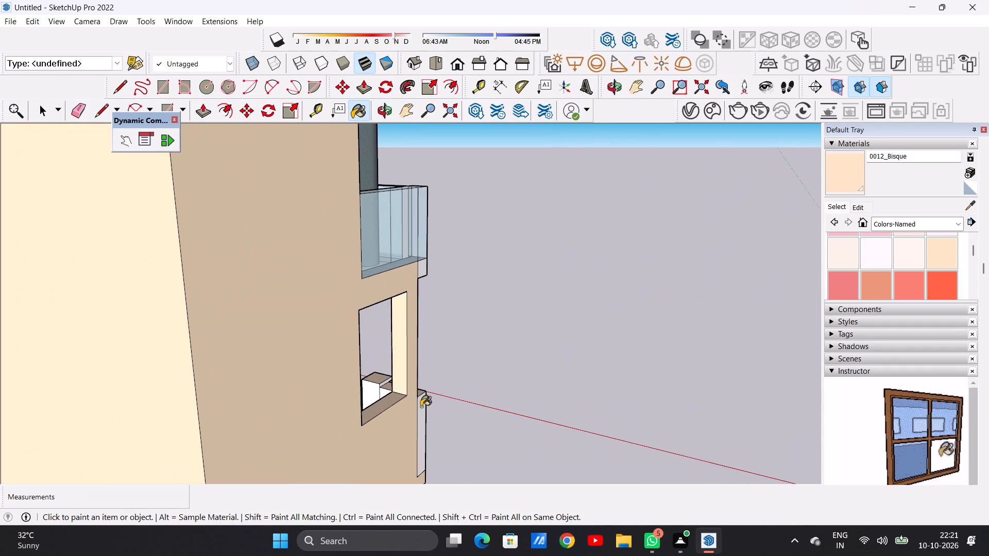
{"action": "left_click", "coordinate": [425, 409]}
Paint the gate pillar's inner face, the adjoining low wall and the pillar's cap edge with 0012_Bisque.
{"action": "scroll", "coordinate": [382, 393], "scroll_direction": "up", "scroll_amount": 12}
{"action": "scroll", "coordinate": [362, 393], "scroll_direction": "down", "scroll_amount": 1}
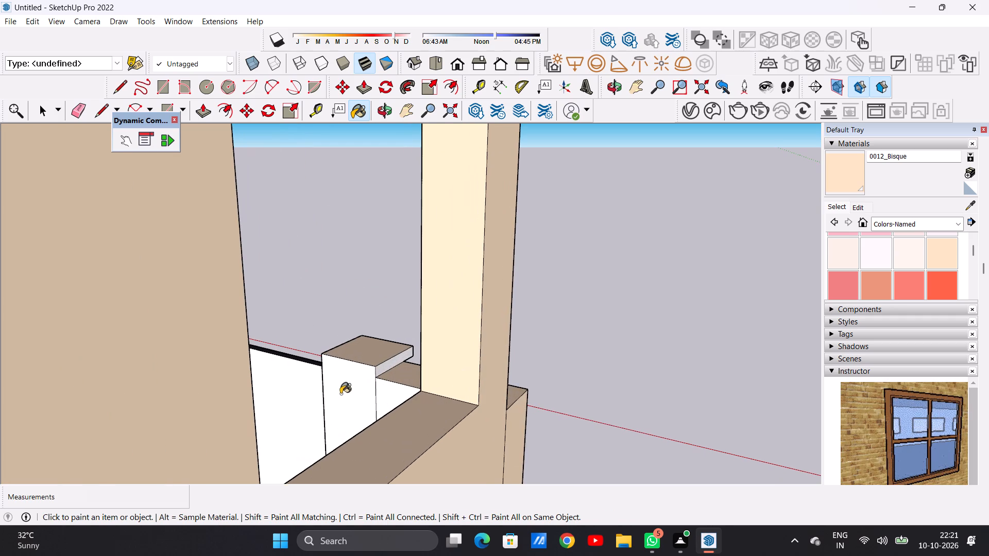
{"action": "left_click", "coordinate": [334, 395]}
{"action": "left_click", "coordinate": [389, 400]}
{"action": "scroll", "coordinate": [379, 375], "scroll_direction": "up", "scroll_amount": 6}
{"action": "left_click", "coordinate": [380, 371]}
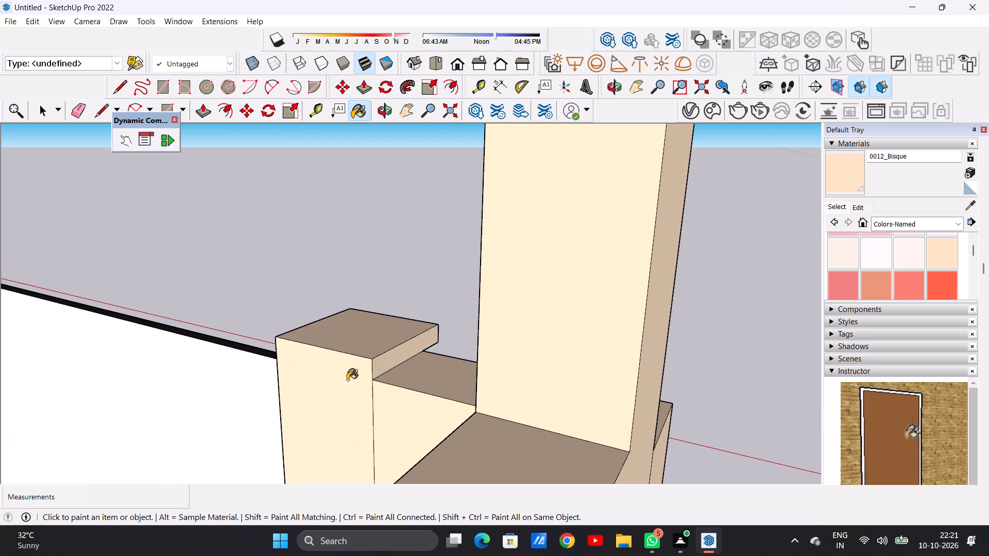
Paint the remaining white inner face behind the front gate, reached through the side opening, with 0012_Bisque.
{"action": "scroll", "coordinate": [343, 391], "scroll_direction": "down", "scroll_amount": 17}
{"action": "middle_click_drag", "start_coordinate": [440, 381], "coordinate": [369, 382]}
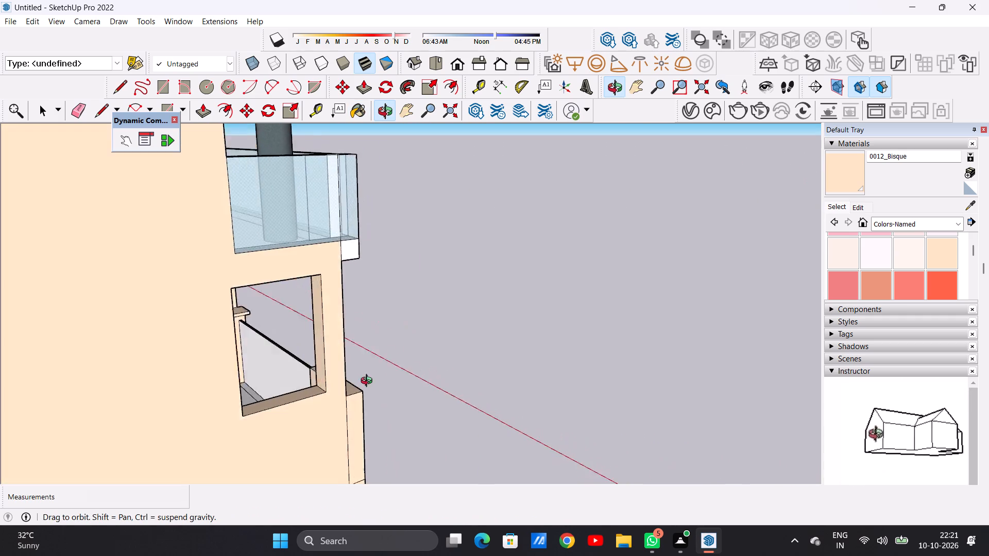
{"action": "middle_click_drag", "start_coordinate": [369, 382], "coordinate": [372, 381]}
{"action": "scroll", "coordinate": [356, 381], "scroll_direction": "down", "scroll_amount": 1}
{"action": "scroll", "coordinate": [335, 379], "scroll_direction": "up", "scroll_amount": 7}
{"action": "left_click", "coordinate": [298, 384]}
Examine the front elevation, gate area and entrance steps for surfaces that still lack a material.
{"action": "scroll", "coordinate": [522, 345], "scroll_direction": "down", "scroll_amount": 4}
{"action": "middle_click_drag", "start_coordinate": [513, 346], "coordinate": [357, 349]}
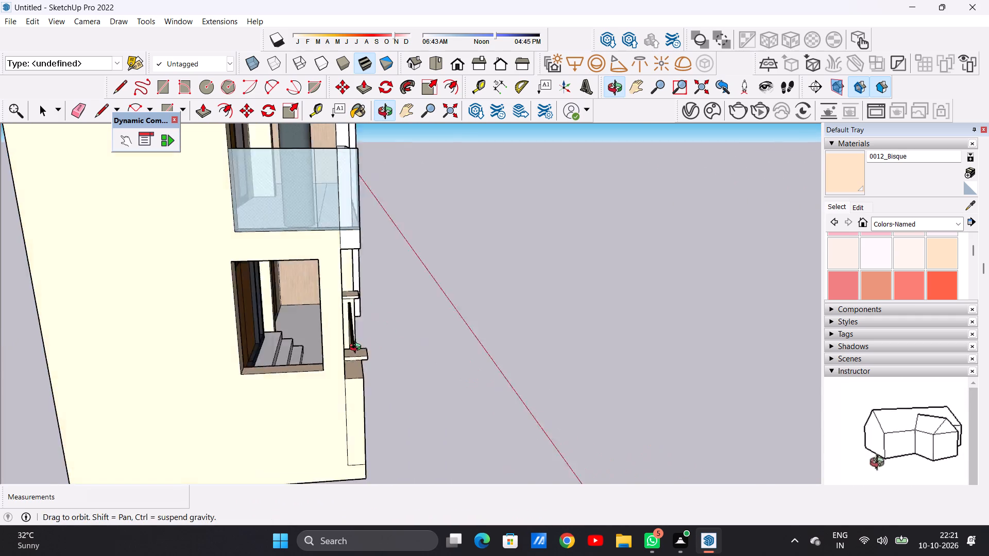
{"action": "middle_click_drag", "start_coordinate": [357, 349], "coordinate": [207, 348]}
{"action": "scroll", "coordinate": [394, 346], "scroll_direction": "up", "scroll_amount": 6}
{"action": "middle_click_drag", "start_coordinate": [485, 351], "coordinate": [262, 355]}
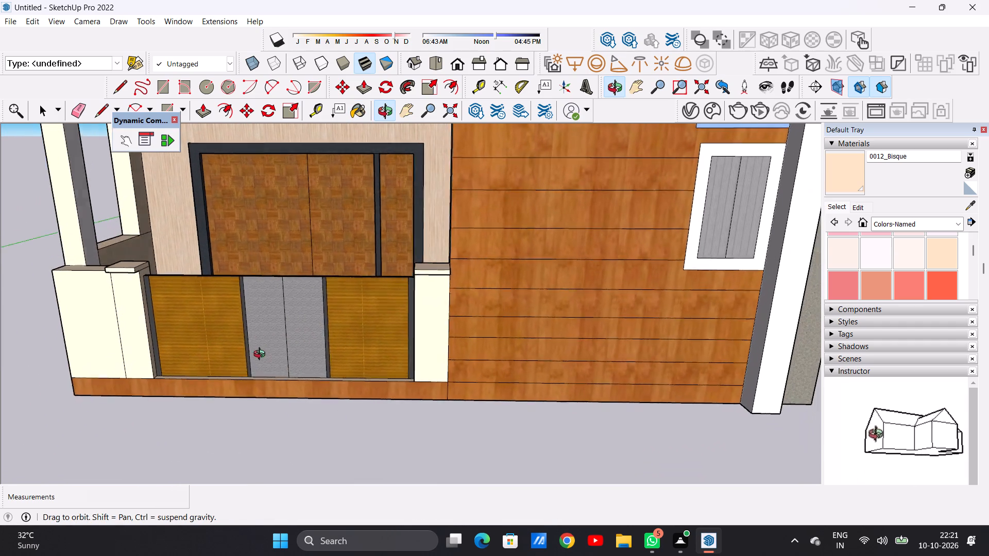
{"action": "middle_click_drag", "start_coordinate": [262, 355], "coordinate": [267, 358]}
{"action": "scroll", "coordinate": [327, 396], "scroll_direction": "down", "scroll_amount": 8}
{"action": "scroll", "coordinate": [395, 387], "scroll_direction": "up", "scroll_amount": 1}
{"action": "scroll", "coordinate": [396, 387], "scroll_direction": "down", "scroll_amount": 12}
{"action": "middle_click_drag", "start_coordinate": [327, 371], "coordinate": [588, 374]}
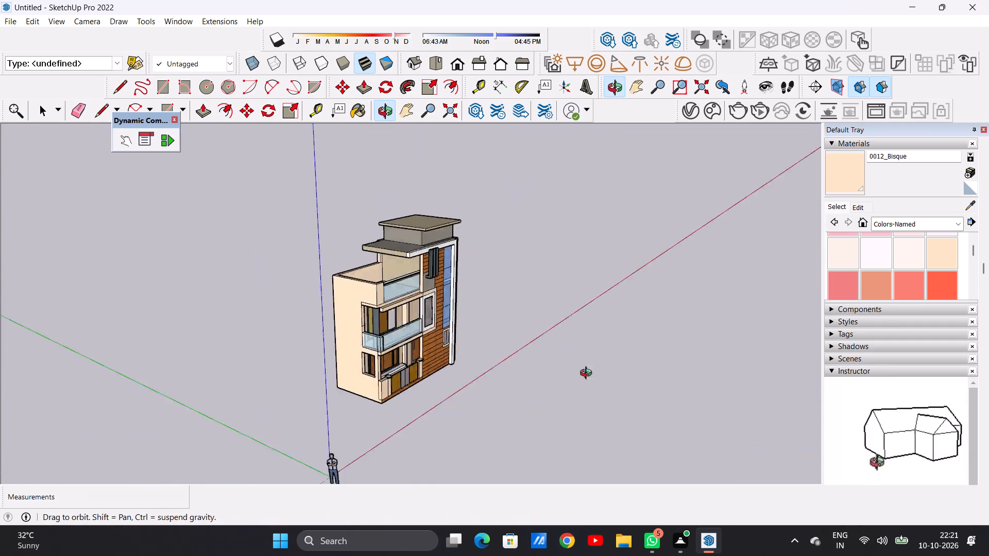
{"action": "middle_click_drag", "start_coordinate": [588, 374], "coordinate": [658, 377]}
{"action": "scroll", "coordinate": [425, 388], "scroll_direction": "up", "scroll_amount": 15}
{"action": "middle_click_drag", "start_coordinate": [476, 376], "coordinate": [345, 366]}
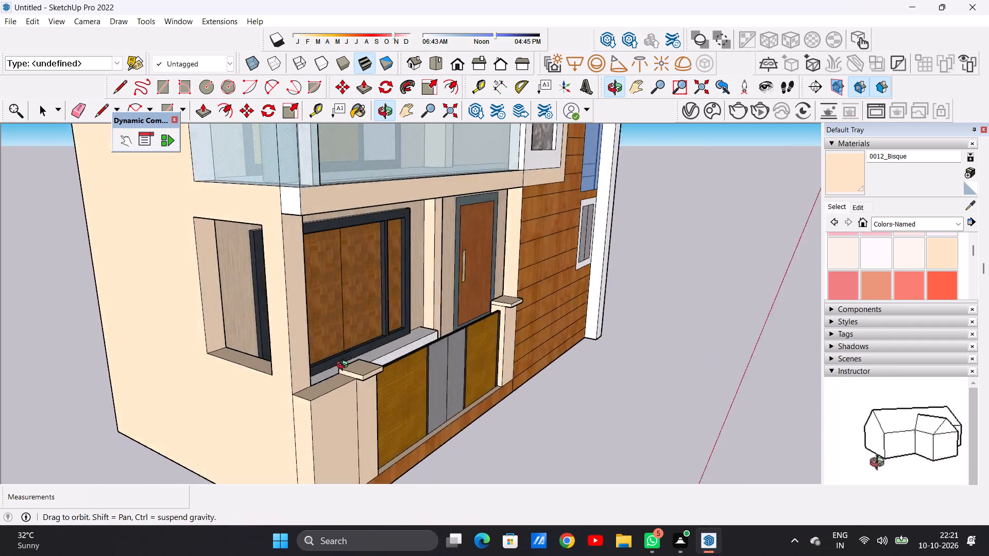
{"action": "middle_click_drag", "start_coordinate": [345, 366], "coordinate": [263, 441]}
{"action": "key", "text": "space"}
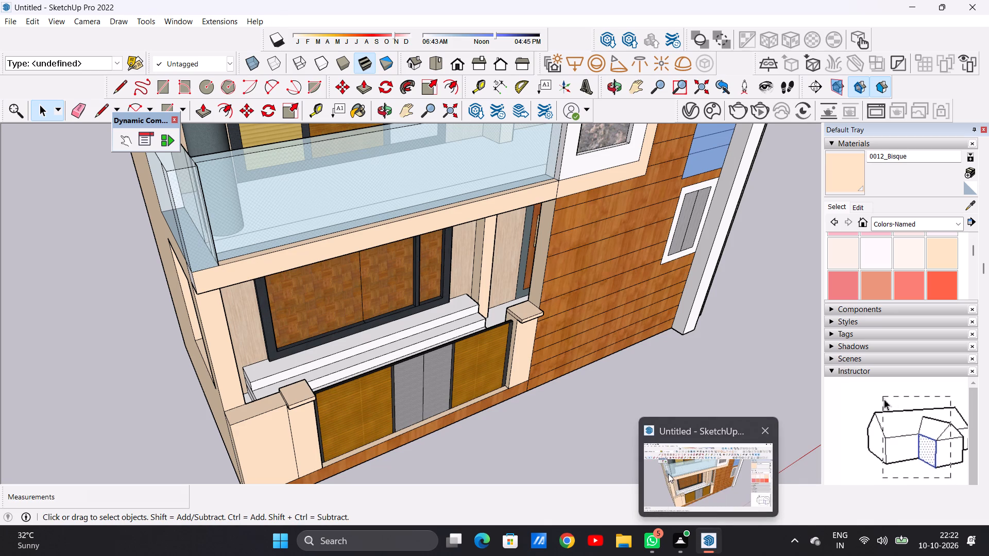
{"action": "left_click", "coordinate": [668, 474]}
{"action": "scroll", "coordinate": [397, 336], "scroll_direction": "up", "scroll_amount": 7}
{"action": "middle_click_drag", "start_coordinate": [511, 309], "coordinate": [520, 319]}
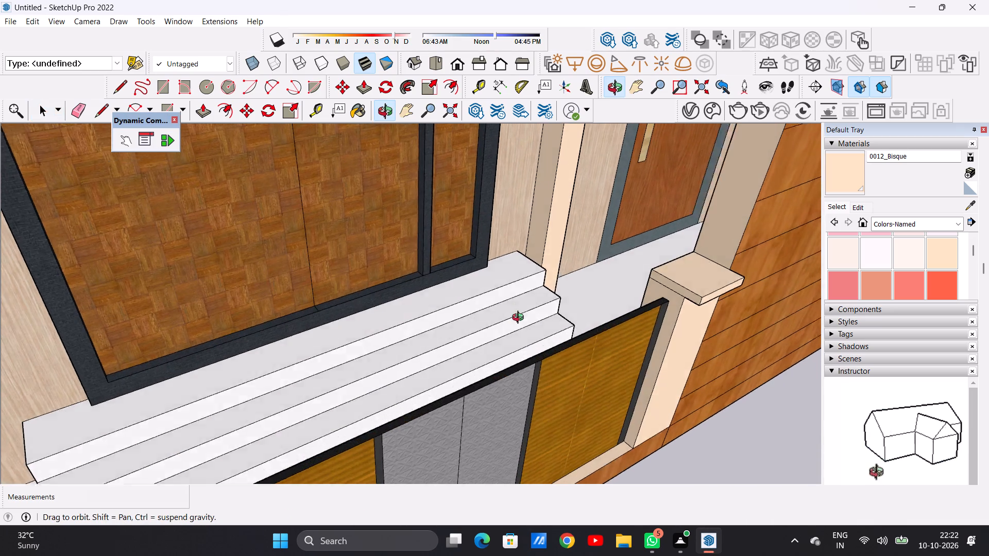
{"action": "middle_click_drag", "start_coordinate": [520, 319], "coordinate": [535, 381]}
{"action": "scroll", "coordinate": [451, 308], "scroll_direction": "down", "scroll_amount": 20}
{"action": "scroll", "coordinate": [451, 308], "scroll_direction": "down", "scroll_amount": 4}
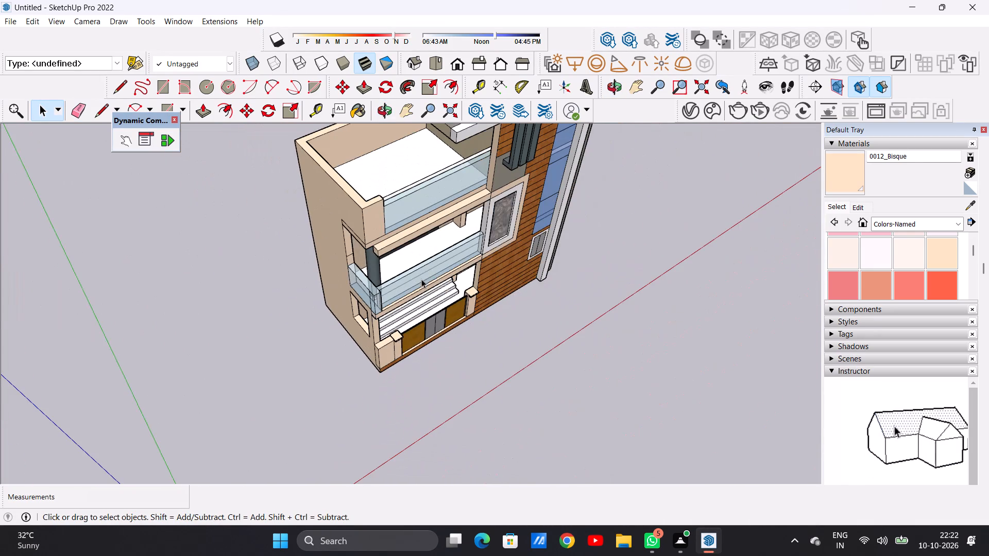
{"action": "scroll", "coordinate": [421, 279], "scroll_direction": "down", "scroll_amount": 1}
{"action": "middle_click_drag", "start_coordinate": [542, 296], "coordinate": [491, 323]}
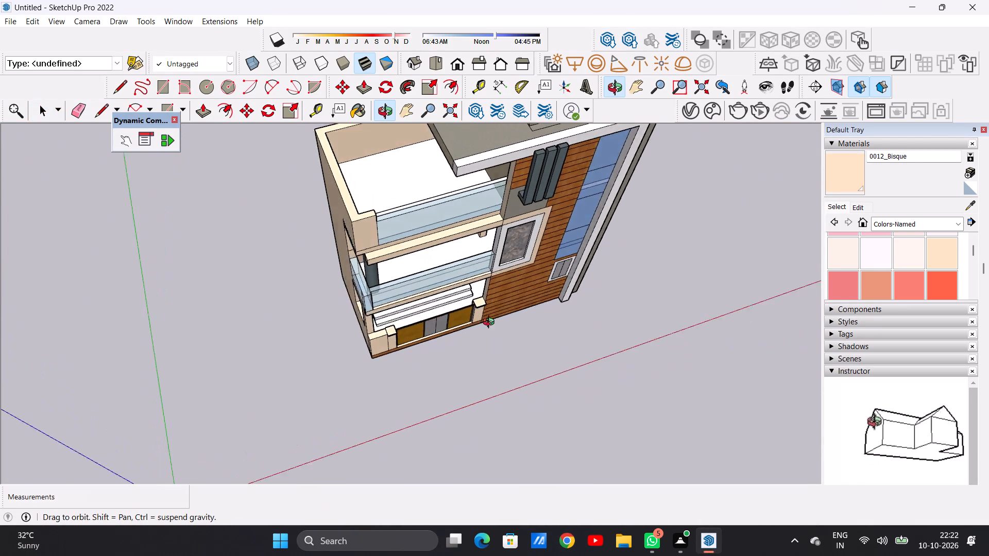
{"action": "middle_click_drag", "start_coordinate": [491, 323], "coordinate": [496, 291]}
{"action": "scroll", "coordinate": [462, 336], "scroll_direction": "up", "scroll_amount": 16}
{"action": "scroll", "coordinate": [418, 285], "scroll_direction": "up", "scroll_amount": 2}
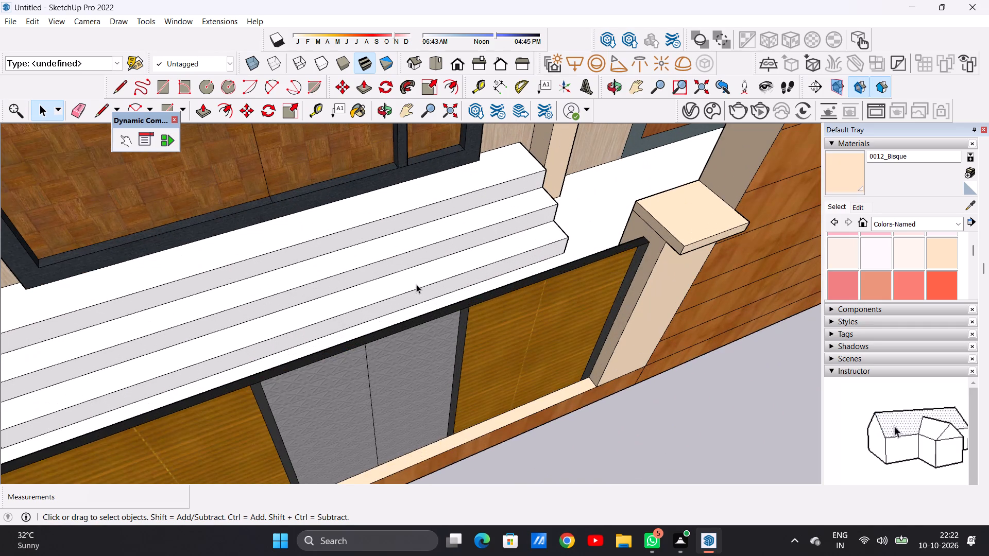
{"action": "middle_click_drag", "start_coordinate": [416, 284], "coordinate": [420, 304]}
Paint the tread and riser of the top entrance step with Concrete Tile from the Tile collection.
{"action": "left_click", "coordinate": [955, 224]}
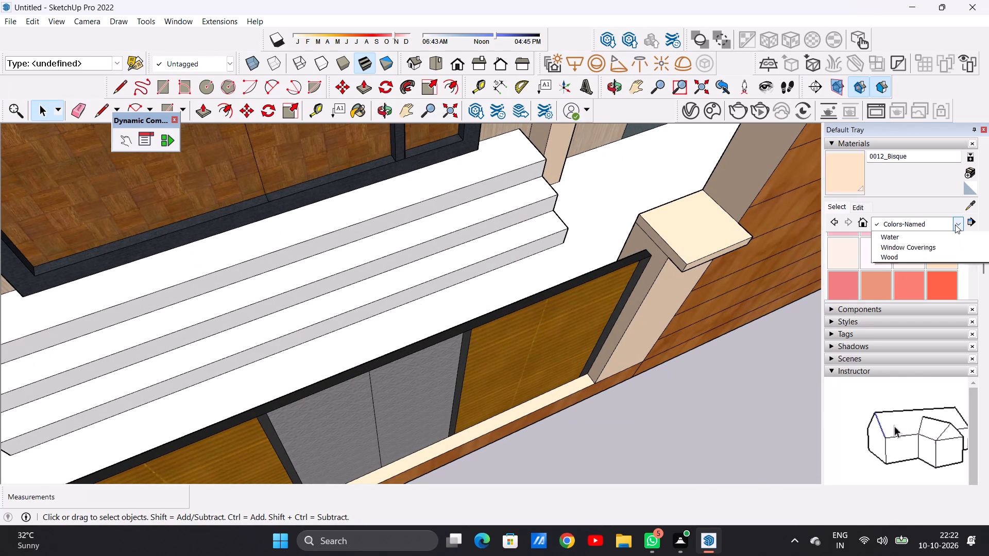
{"action": "left_click", "coordinate": [896, 358]}
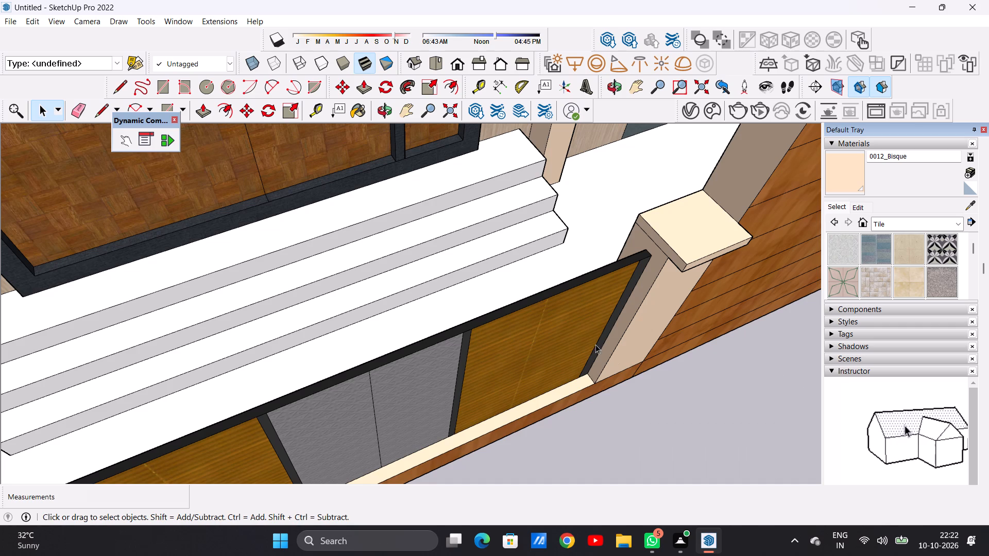
{"action": "scroll", "coordinate": [539, 357], "scroll_direction": "down", "scroll_amount": 7}
{"action": "scroll", "coordinate": [496, 307], "scroll_direction": "up", "scroll_amount": 4}
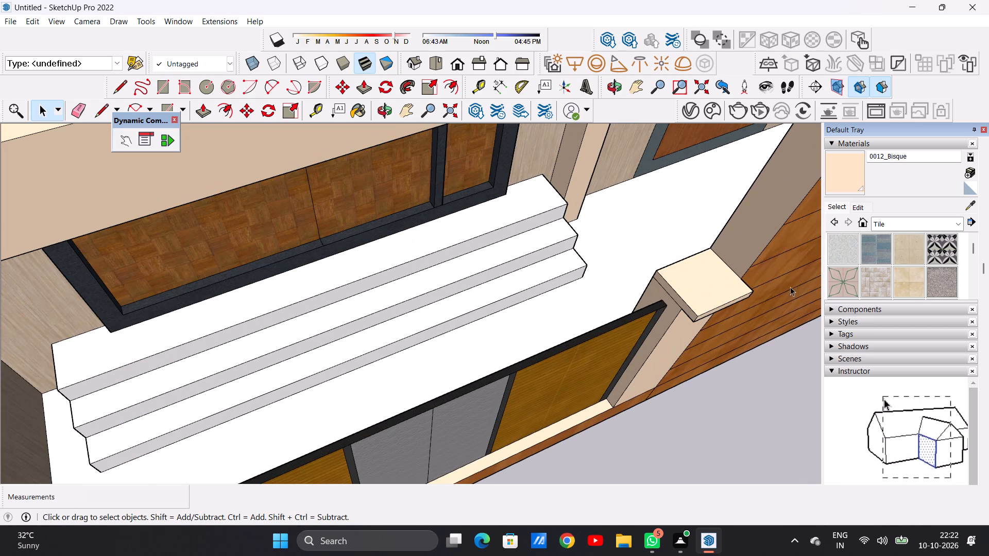
{"action": "scroll", "coordinate": [923, 277], "scroll_direction": "up", "scroll_amount": 1}
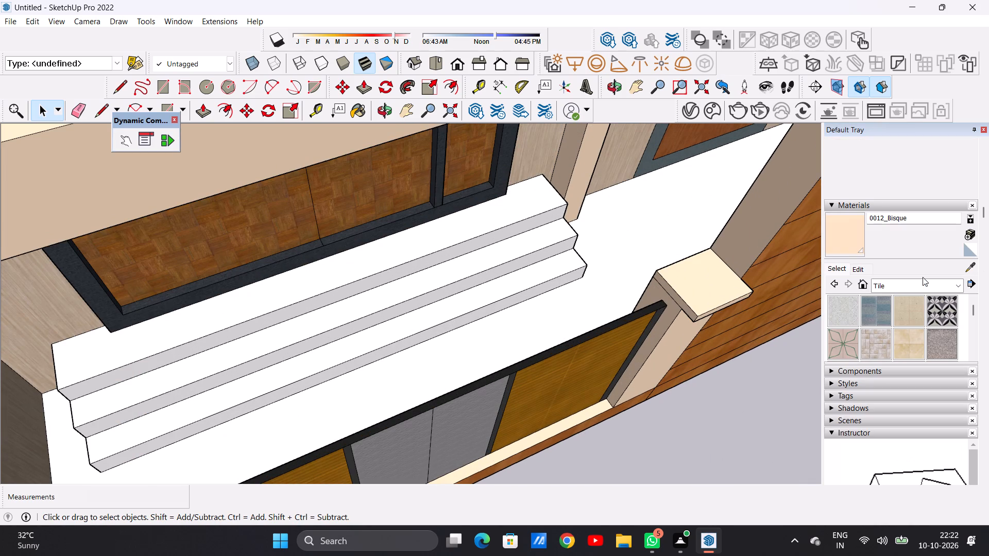
{"action": "left_click", "coordinate": [921, 307]}
{"action": "scroll", "coordinate": [391, 279], "scroll_direction": "up", "scroll_amount": 1}
{"action": "scroll", "coordinate": [379, 277], "scroll_direction": "down", "scroll_amount": 1}
{"action": "scroll", "coordinate": [363, 277], "scroll_direction": "up", "scroll_amount": 5}
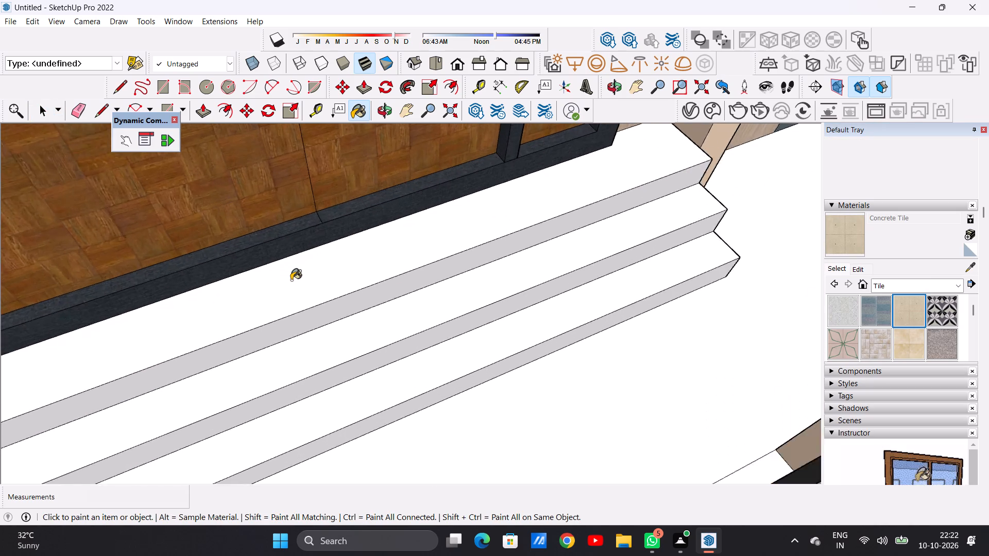
{"action": "scroll", "coordinate": [291, 280], "scroll_direction": "up", "scroll_amount": 2}
{"action": "left_click", "coordinate": [291, 280]}
{"action": "left_click", "coordinate": [292, 323]}
{"action": "left_click", "coordinate": [289, 332]}
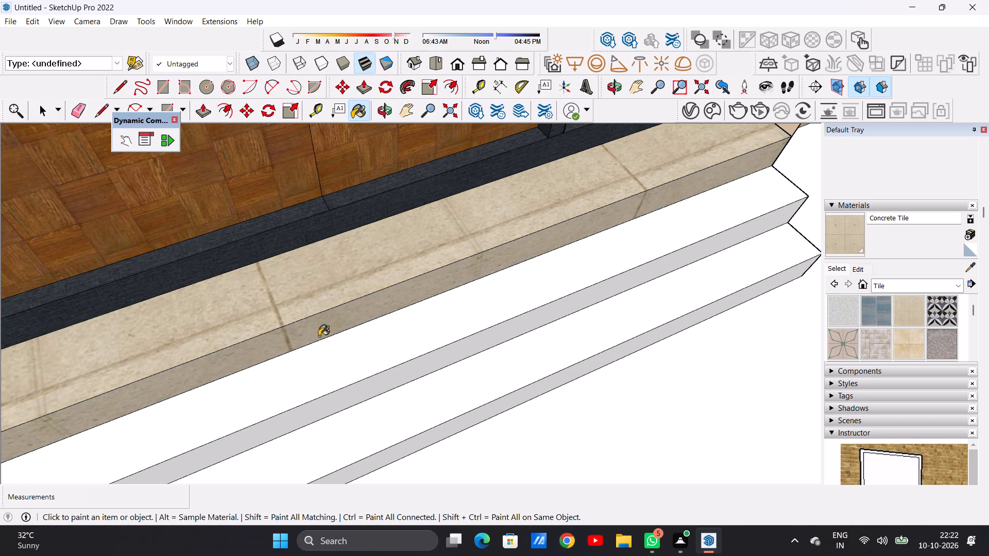
Paint the middle step's tread and riser and the bottom step's tread and riser with Concrete Tile.
{"action": "scroll", "coordinate": [378, 312], "scroll_direction": "down", "scroll_amount": 8}
{"action": "scroll", "coordinate": [338, 339], "scroll_direction": "up", "scroll_amount": 9}
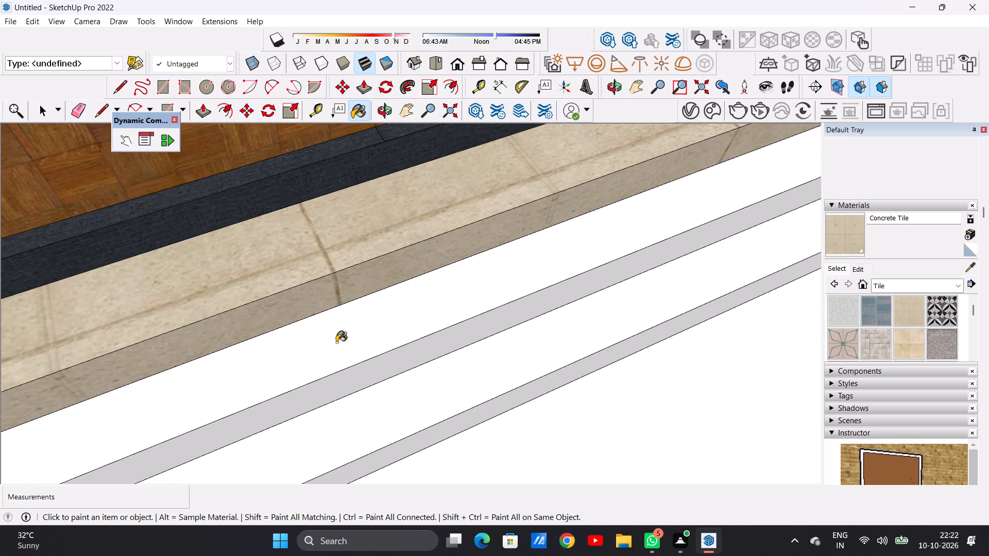
{"action": "left_click", "coordinate": [335, 340]}
{"action": "left_click", "coordinate": [330, 383]}
{"action": "left_click", "coordinate": [376, 397]}
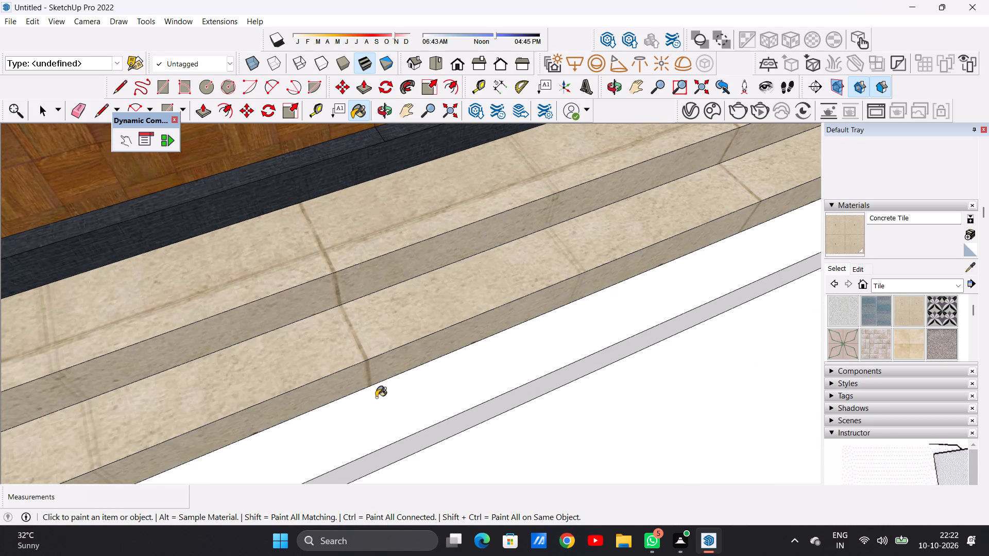
{"action": "scroll", "coordinate": [391, 348], "scroll_direction": "down", "scroll_amount": 11}
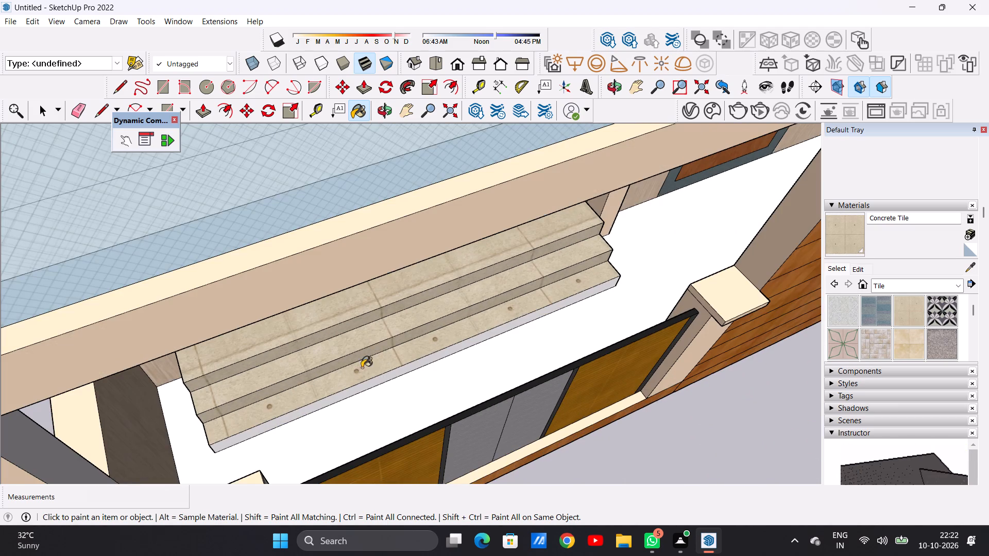
{"action": "middle_click_drag", "start_coordinate": [295, 415], "coordinate": [329, 357]}
{"action": "middle_click_drag", "start_coordinate": [334, 381], "coordinate": [343, 418]}
{"action": "scroll", "coordinate": [342, 418], "scroll_direction": "up", "scroll_amount": 9}
{"action": "scroll", "coordinate": [333, 421], "scroll_direction": "down", "scroll_amount": 1}
{"action": "scroll", "coordinate": [333, 421], "scroll_direction": "up", "scroll_amount": 6}
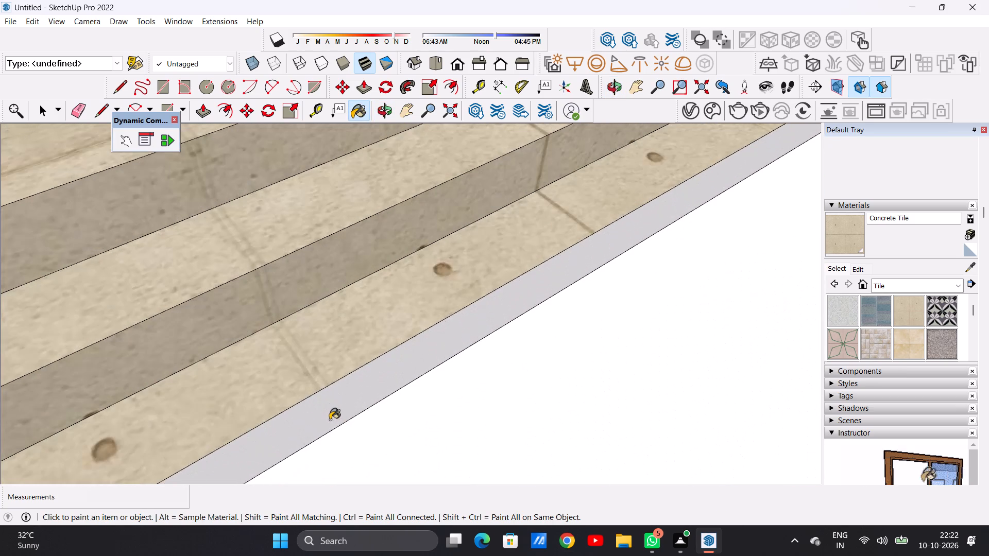
{"action": "left_click", "coordinate": [327, 416]}
Paint the exposed side faces at the left end of all three entrance steps with Concrete Tile, leaving the floor unpainted.
{"action": "scroll", "coordinate": [360, 380], "scroll_direction": "down", "scroll_amount": 18}
{"action": "scroll", "coordinate": [373, 357], "scroll_direction": "up", "scroll_amount": 1}
{"action": "scroll", "coordinate": [373, 357], "scroll_direction": "down", "scroll_amount": 1}
{"action": "middle_click_drag", "start_coordinate": [275, 421], "coordinate": [265, 405]}
{"action": "scroll", "coordinate": [262, 385], "scroll_direction": "up", "scroll_amount": 5}
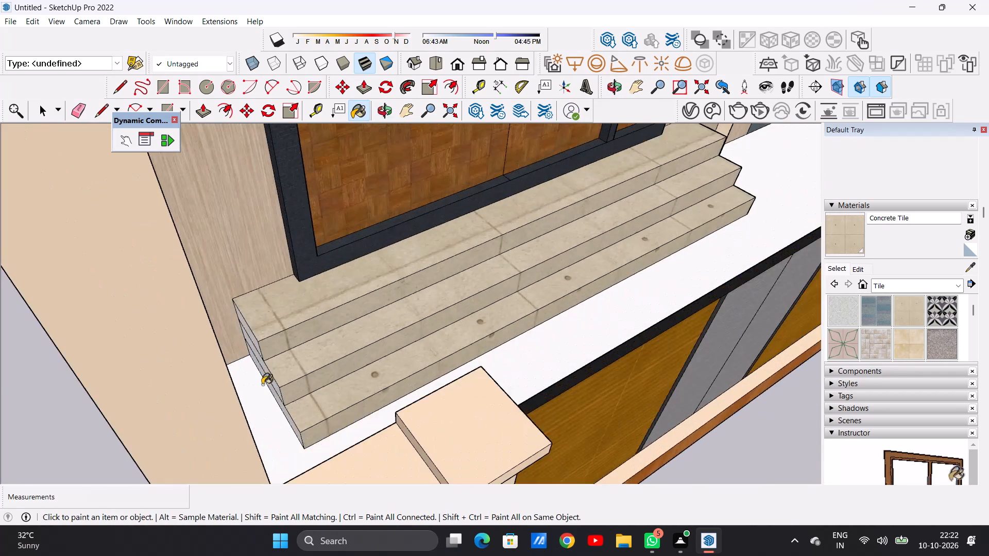
{"action": "scroll", "coordinate": [262, 385], "scroll_direction": "up", "scroll_amount": 9}
{"action": "left_click", "coordinate": [279, 423]}
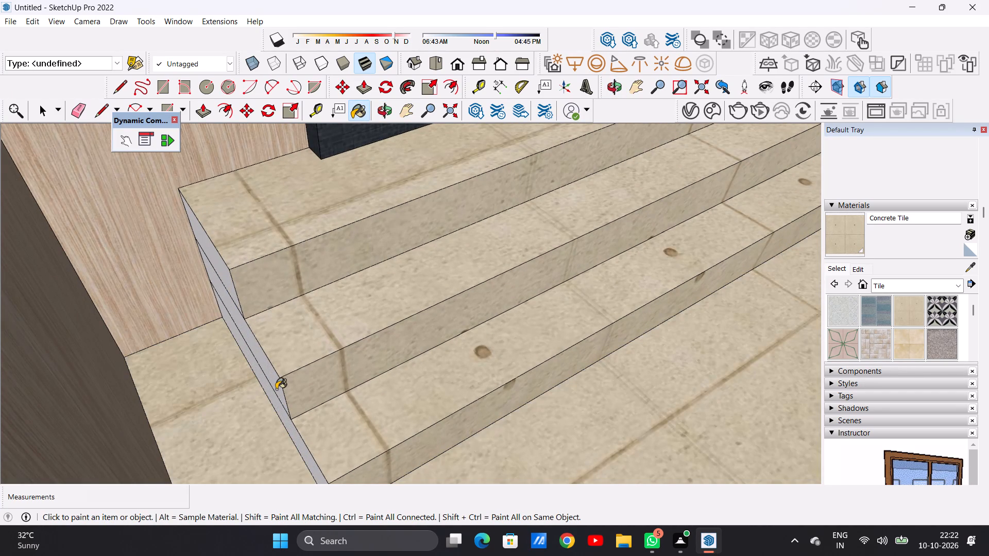
{"action": "key", "text": "ctrl+z"}
{"action": "scroll", "coordinate": [273, 396], "scroll_direction": "up", "scroll_amount": 6}
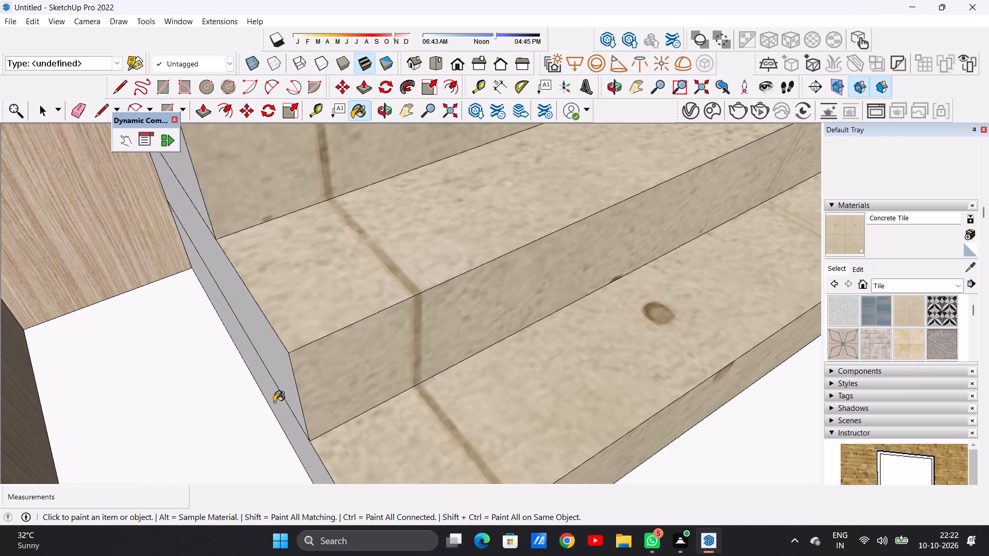
{"action": "left_click", "coordinate": [274, 402]}
{"action": "left_click", "coordinate": [289, 381]}
{"action": "scroll", "coordinate": [287, 380], "scroll_direction": "down", "scroll_amount": 5}
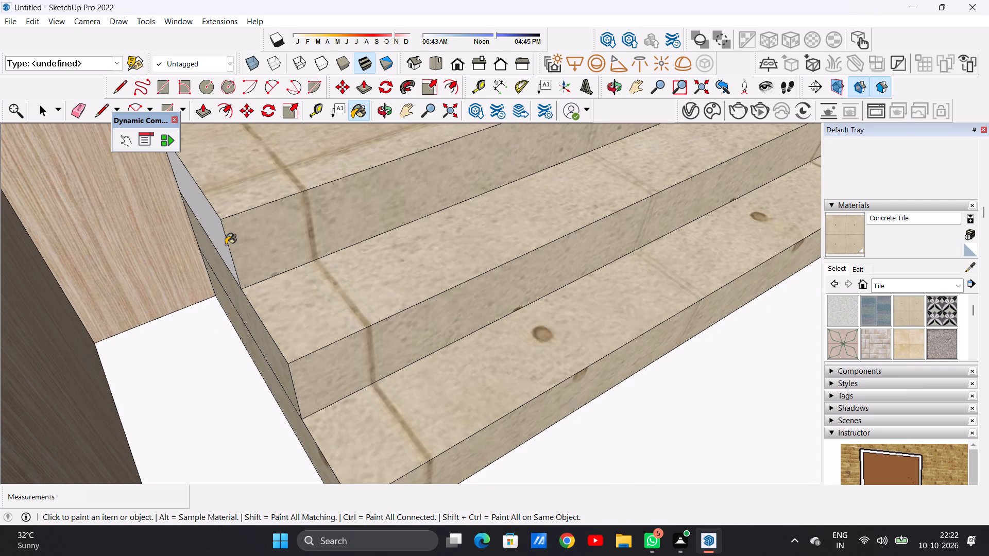
{"action": "left_click", "coordinate": [226, 245]}
Paint the side faces at the right end of all three entrance steps, beside the bisque pillar, with Concrete Tile.
{"action": "scroll", "coordinate": [249, 373], "scroll_direction": "down", "scroll_amount": 17}
{"action": "scroll", "coordinate": [512, 265], "scroll_direction": "up", "scroll_amount": 7}
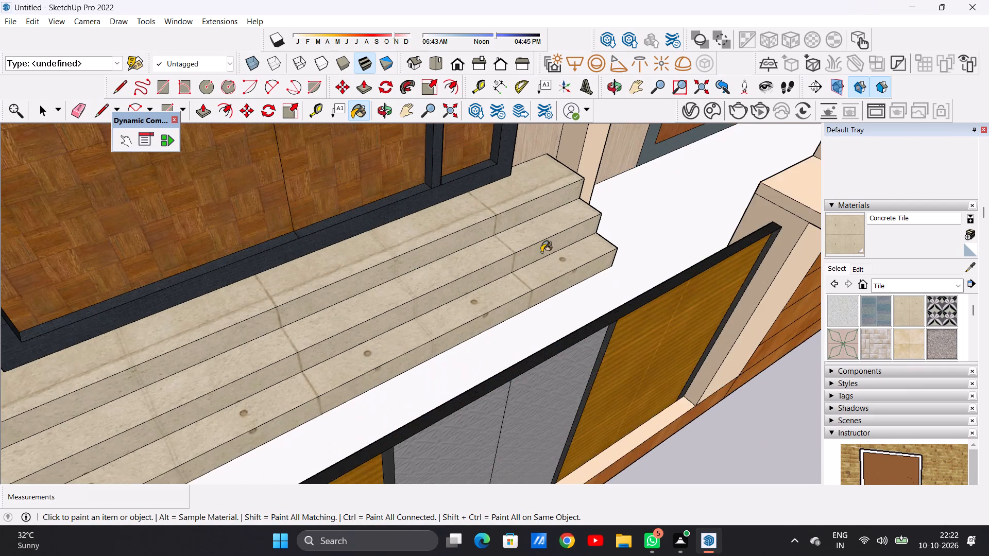
{"action": "middle_click_drag", "start_coordinate": [725, 204], "coordinate": [620, 222]}
{"action": "scroll", "coordinate": [721, 257], "scroll_direction": "up", "scroll_amount": 6}
{"action": "middle_click_drag", "start_coordinate": [726, 267], "coordinate": [676, 289]}
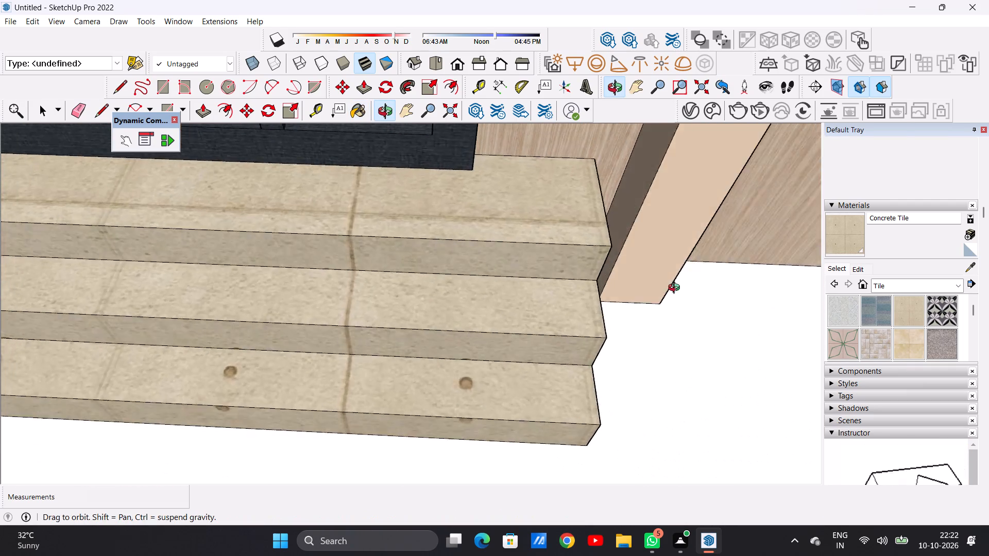
{"action": "middle_click_drag", "start_coordinate": [676, 289], "coordinate": [552, 218]}
{"action": "scroll", "coordinate": [582, 314], "scroll_direction": "up", "scroll_amount": 4}
{"action": "left_click", "coordinate": [541, 382]}
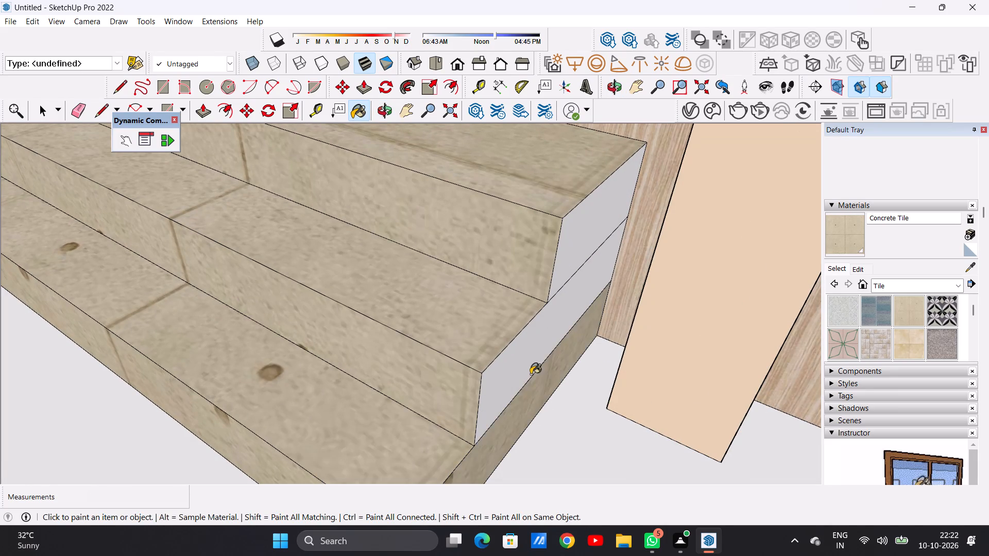
{"action": "left_click", "coordinate": [524, 370]}
{"action": "left_click", "coordinate": [562, 262]}
{"action": "key", "text": "space"}
Paint the tall white side wall next to the glazed strip with Formica Graystone from the Synthetic Surfaces collection.
{"action": "scroll", "coordinate": [503, 355], "scroll_direction": "down", "scroll_amount": 6}
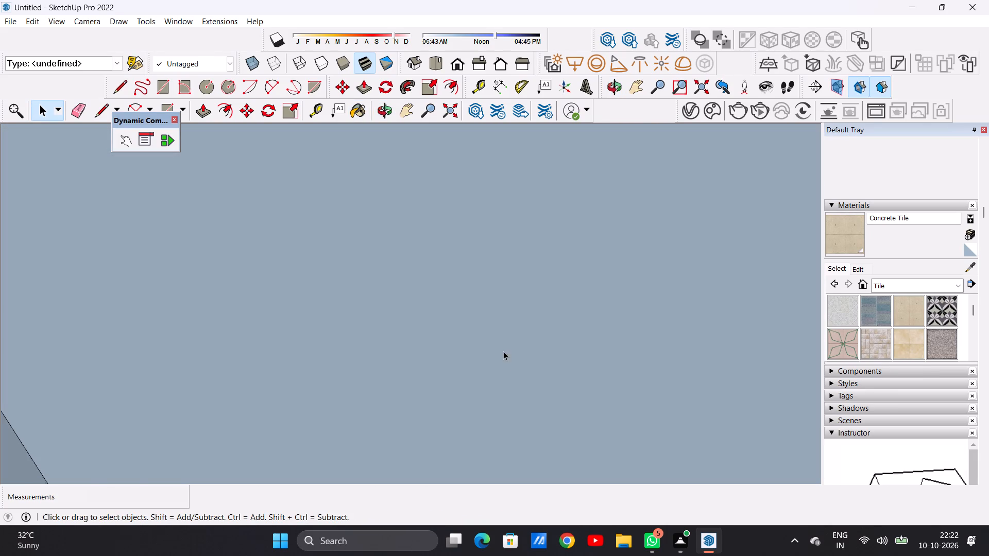
{"action": "scroll", "coordinate": [503, 351], "scroll_direction": "down", "scroll_amount": 20}
{"action": "scroll", "coordinate": [503, 351], "scroll_direction": "down", "scroll_amount": 5}
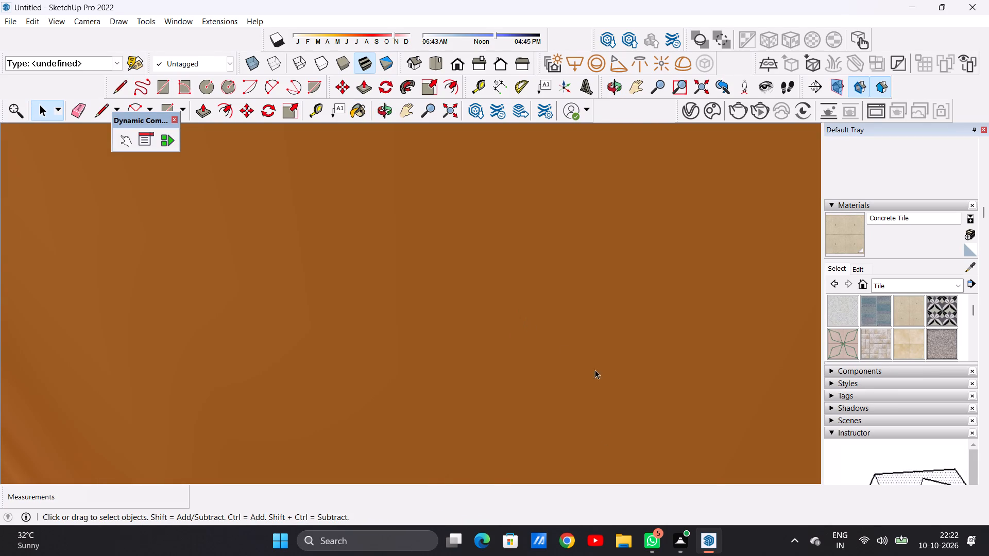
{"action": "scroll", "coordinate": [405, 342], "scroll_direction": "down", "scroll_amount": 2}
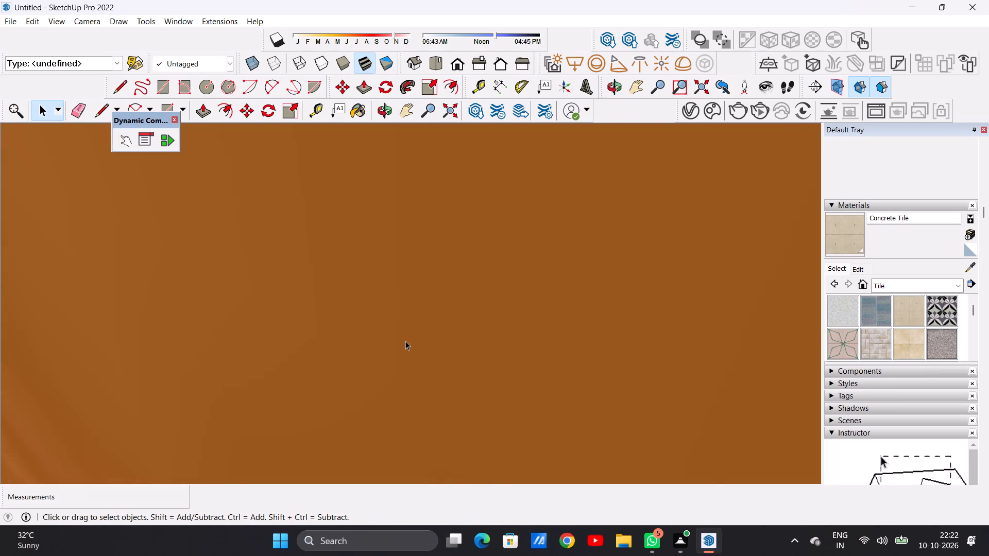
{"action": "scroll", "coordinate": [405, 341], "scroll_direction": "down", "scroll_amount": 20}
{"action": "scroll", "coordinate": [405, 341], "scroll_direction": "down", "scroll_amount": 3}
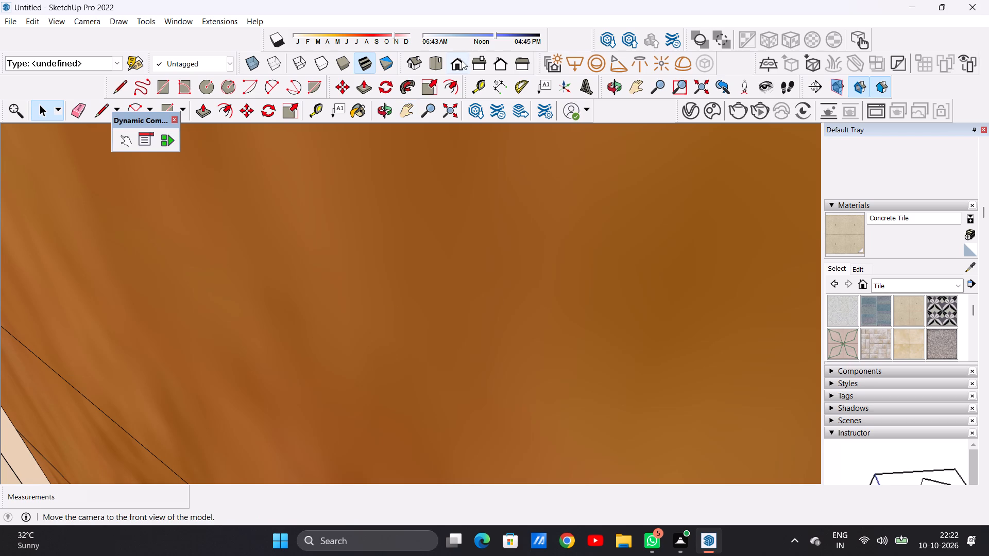
{"action": "left_click", "coordinate": [462, 60]}
{"action": "scroll", "coordinate": [414, 326], "scroll_direction": "down", "scroll_amount": 20}
{"action": "scroll", "coordinate": [414, 326], "scroll_direction": "down", "scroll_amount": 11}
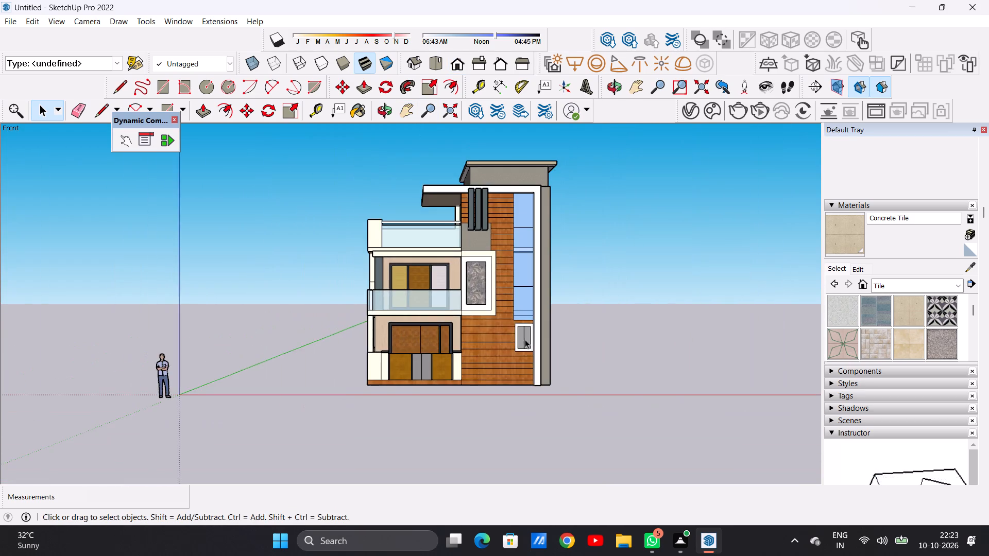
{"action": "middle_click_drag", "start_coordinate": [525, 339], "coordinate": [265, 368]}
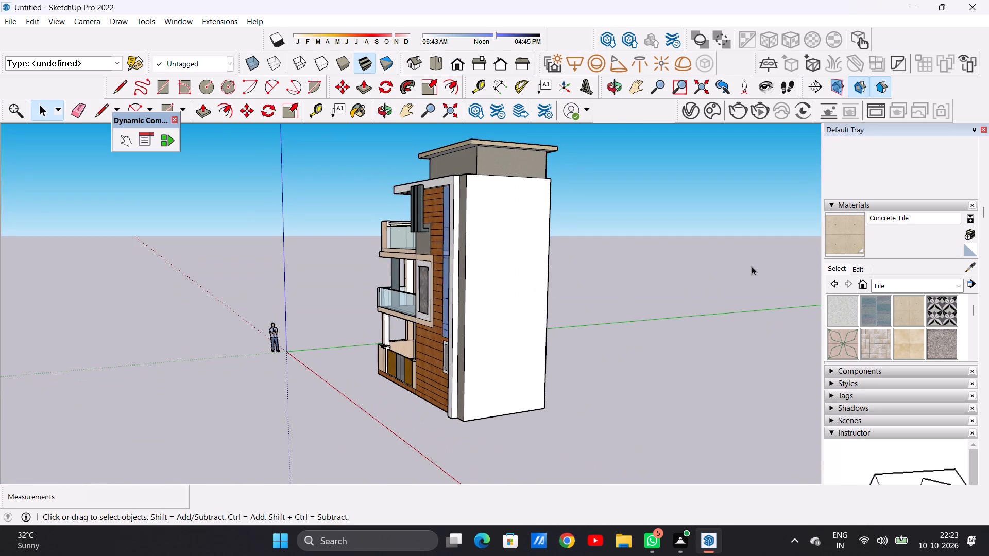
{"action": "left_click", "coordinate": [956, 285]}
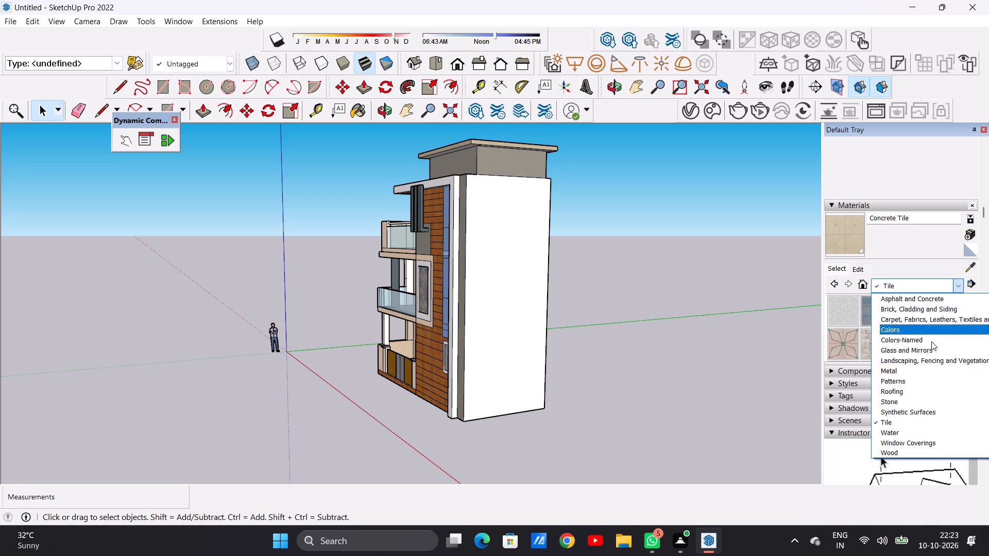
{"action": "left_click", "coordinate": [928, 412]}
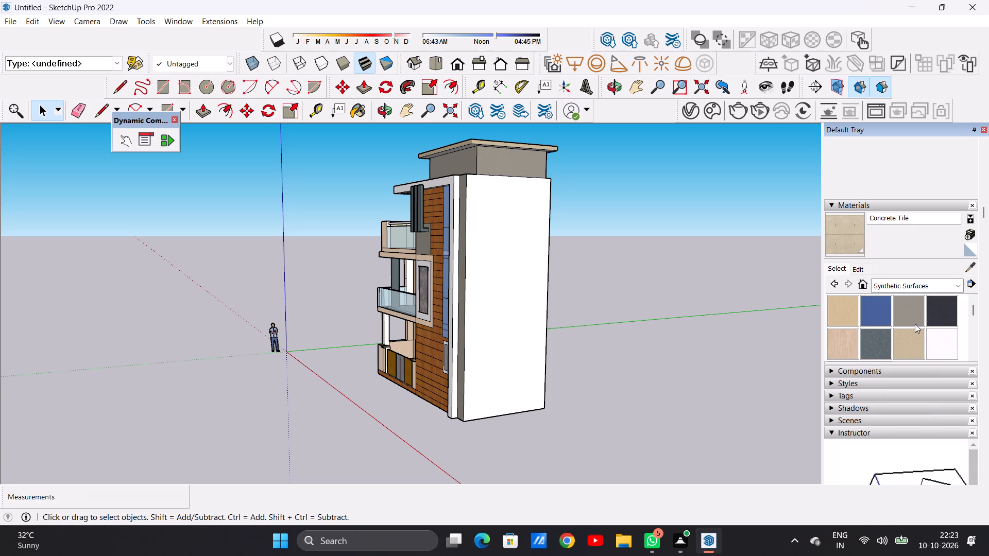
{"action": "left_click", "coordinate": [909, 313]}
{"action": "scroll", "coordinate": [530, 242], "scroll_direction": "up", "scroll_amount": 6}
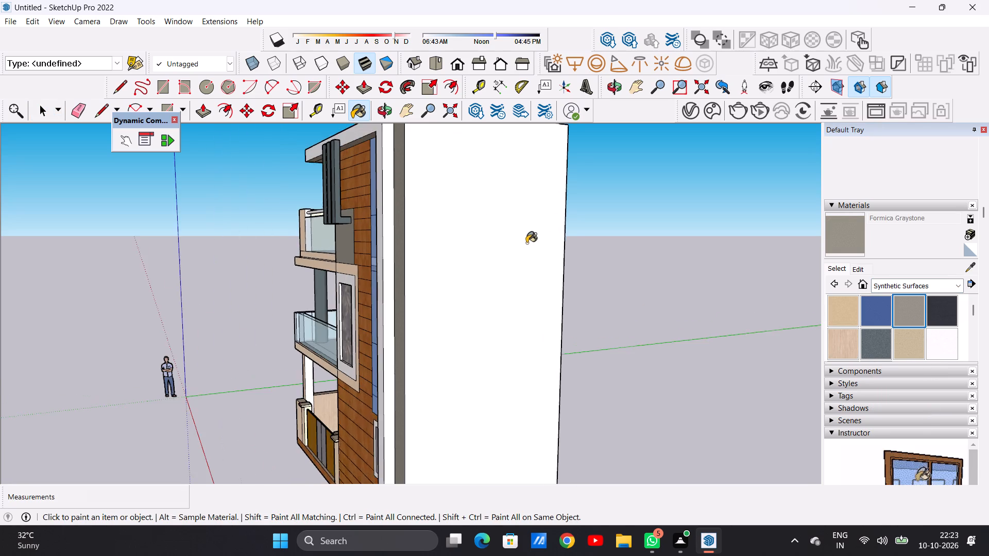
{"action": "scroll", "coordinate": [506, 247], "scroll_direction": "up", "scroll_amount": 3}
{"action": "scroll", "coordinate": [506, 248], "scroll_direction": "down", "scroll_amount": 1}
{"action": "left_click", "coordinate": [469, 256]}
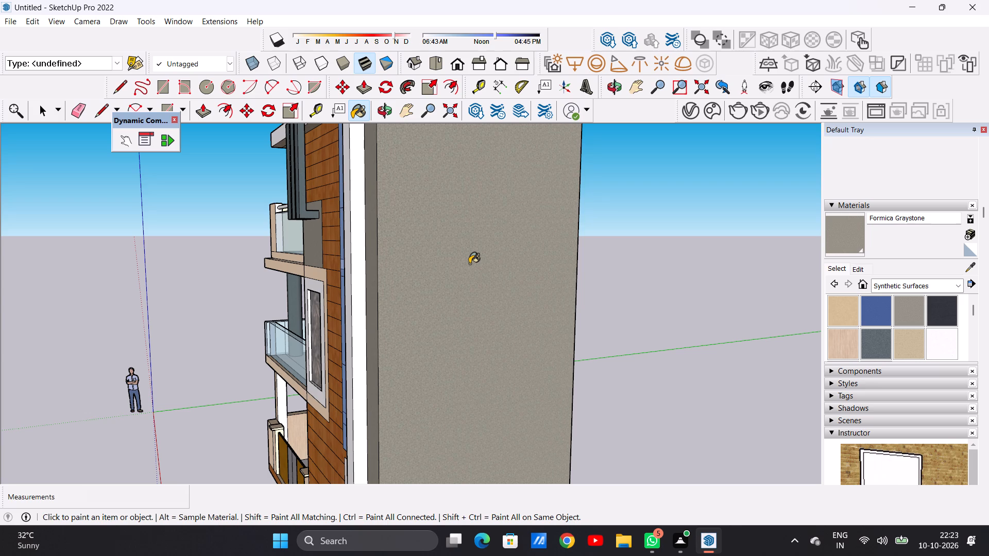
Examine the front, roof and side of the house for surfaces that still lack a material.
{"action": "scroll", "coordinate": [469, 260], "scroll_direction": "down", "scroll_amount": 8}
{"action": "middle_click_drag", "start_coordinate": [378, 233], "coordinate": [489, 406]}
{"action": "scroll", "coordinate": [473, 315], "scroll_direction": "up", "scroll_amount": 8}
{"action": "middle_click_drag", "start_coordinate": [510, 349], "coordinate": [509, 289]}
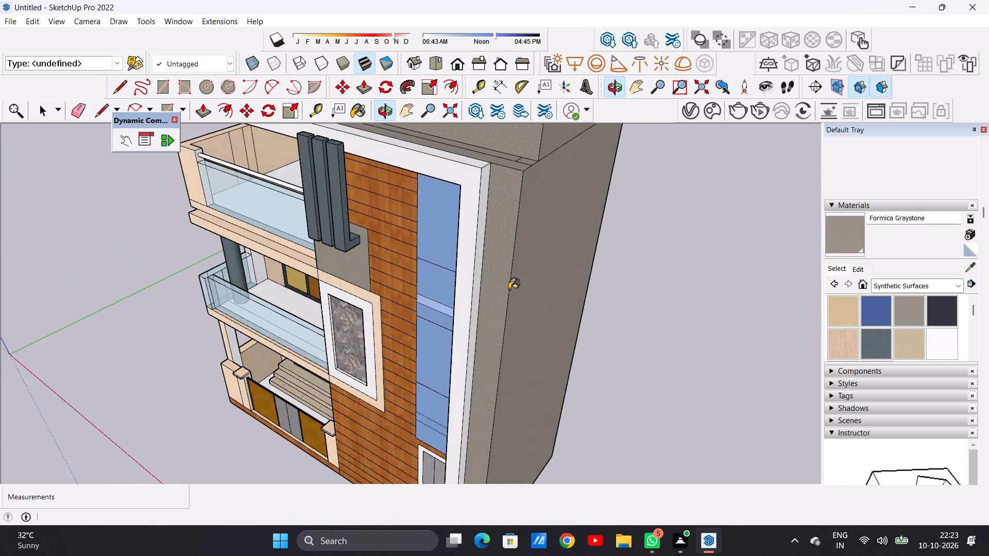
{"action": "scroll", "coordinate": [501, 299], "scroll_direction": "down", "scroll_amount": 16}
{"action": "middle_click_drag", "start_coordinate": [457, 296], "coordinate": [683, 284]}
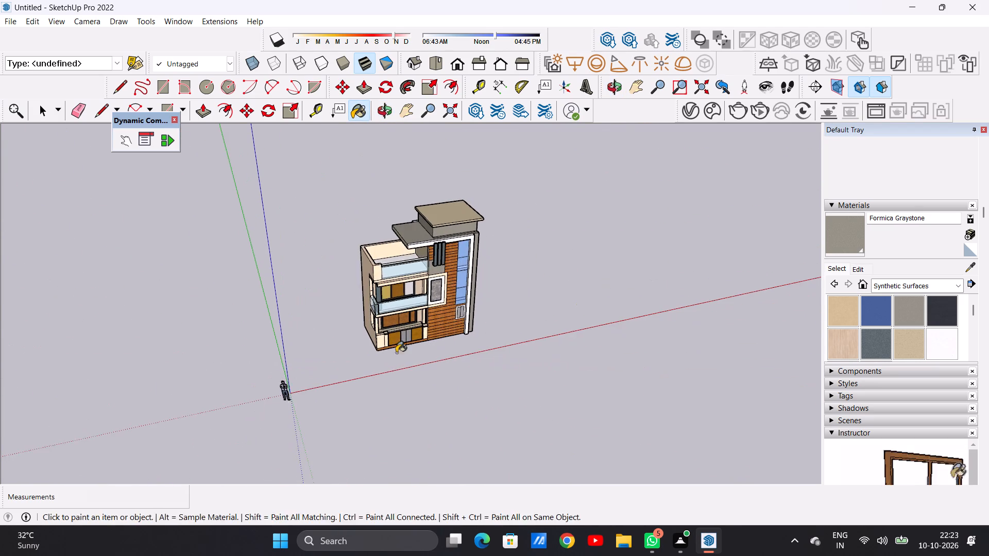
{"action": "middle_click_drag", "start_coordinate": [339, 363], "coordinate": [331, 279]}
{"action": "scroll", "coordinate": [412, 293], "scroll_direction": "up", "scroll_amount": 7}
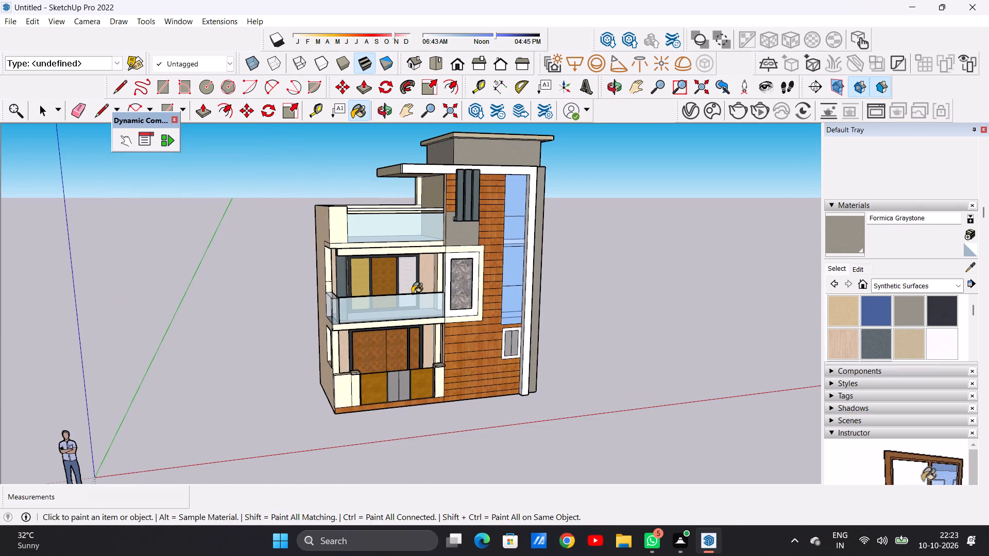
{"action": "key", "text": "space"}
Paint the white inner face of the top terrace's front corner pillar with Quartz Light Brown.
{"action": "scroll", "coordinate": [416, 299], "scroll_direction": "down", "scroll_amount": 6}
{"action": "middle_click_drag", "start_coordinate": [520, 286], "coordinate": [154, 321]}
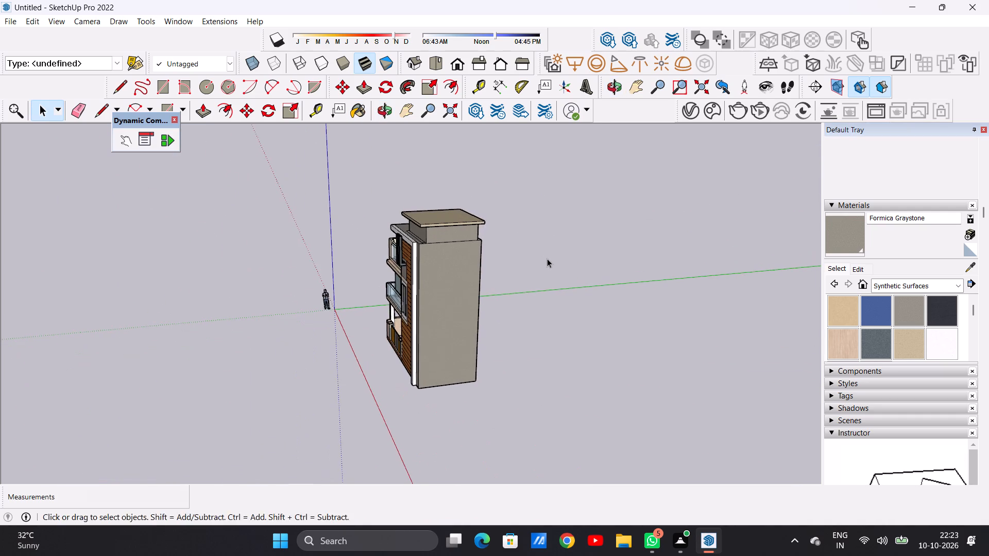
{"action": "middle_click_drag", "start_coordinate": [547, 258], "coordinate": [388, 261]}
{"action": "scroll", "coordinate": [441, 276], "scroll_direction": "up", "scroll_amount": 7}
{"action": "middle_click_drag", "start_coordinate": [473, 294], "coordinate": [248, 320]}
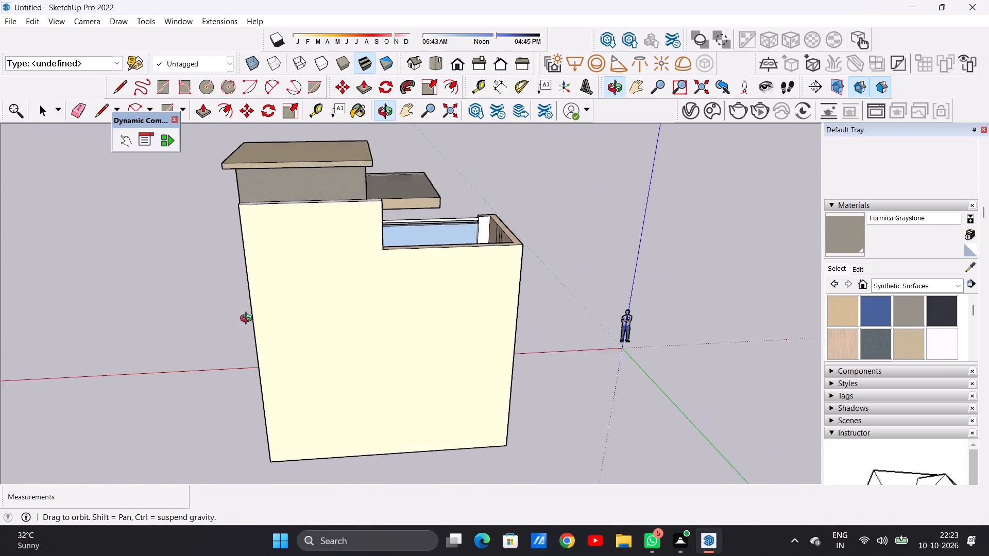
{"action": "middle_click_drag", "start_coordinate": [248, 320], "coordinate": [263, 355]}
{"action": "scroll", "coordinate": [412, 247], "scroll_direction": "up", "scroll_amount": 1}
{"action": "scroll", "coordinate": [494, 229], "scroll_direction": "down", "scroll_amount": 1}
{"action": "scroll", "coordinate": [497, 228], "scroll_direction": "up", "scroll_amount": 13}
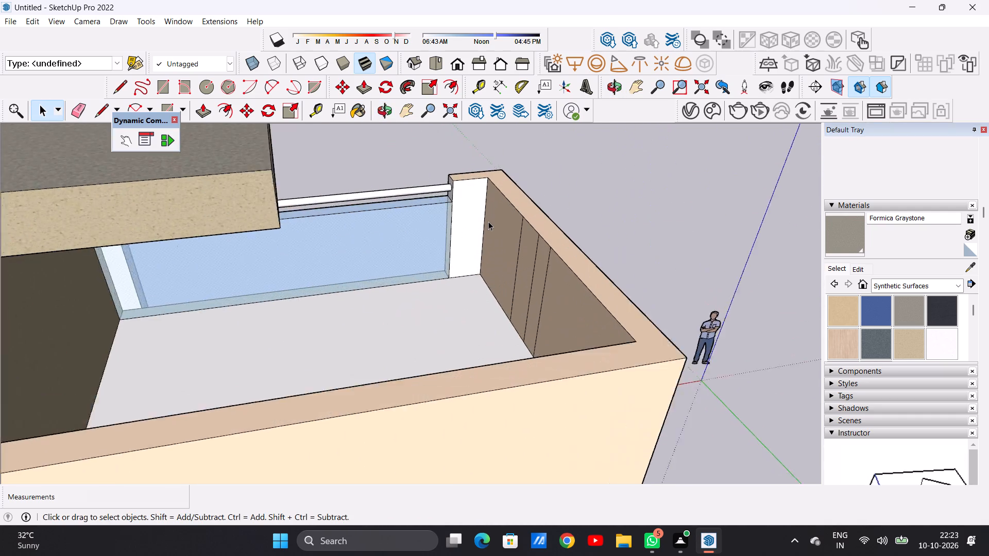
{"action": "scroll", "coordinate": [488, 221], "scroll_direction": "up", "scroll_amount": 2}
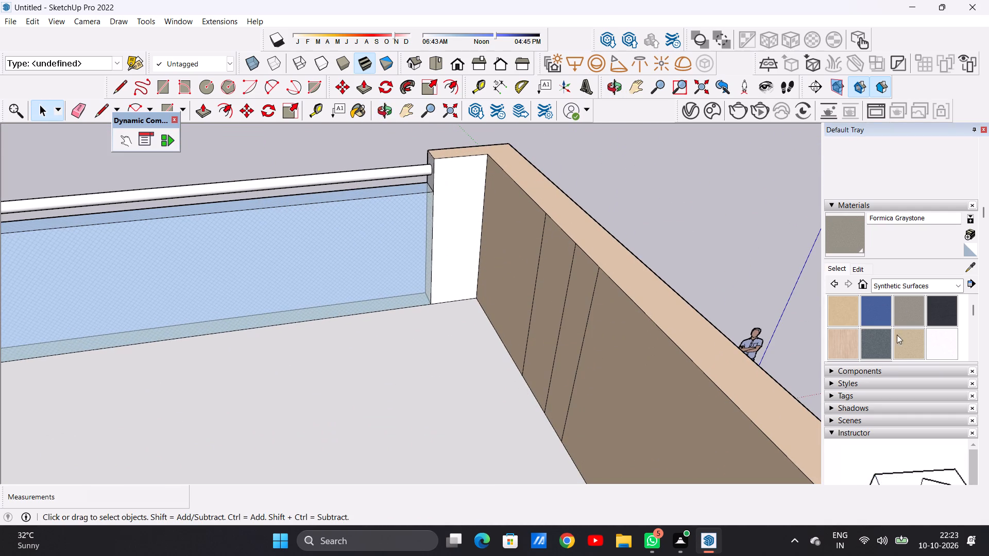
{"action": "left_click", "coordinate": [909, 343]}
{"action": "scroll", "coordinate": [461, 213], "scroll_direction": "up", "scroll_amount": 7}
{"action": "left_click", "coordinate": [448, 209]}
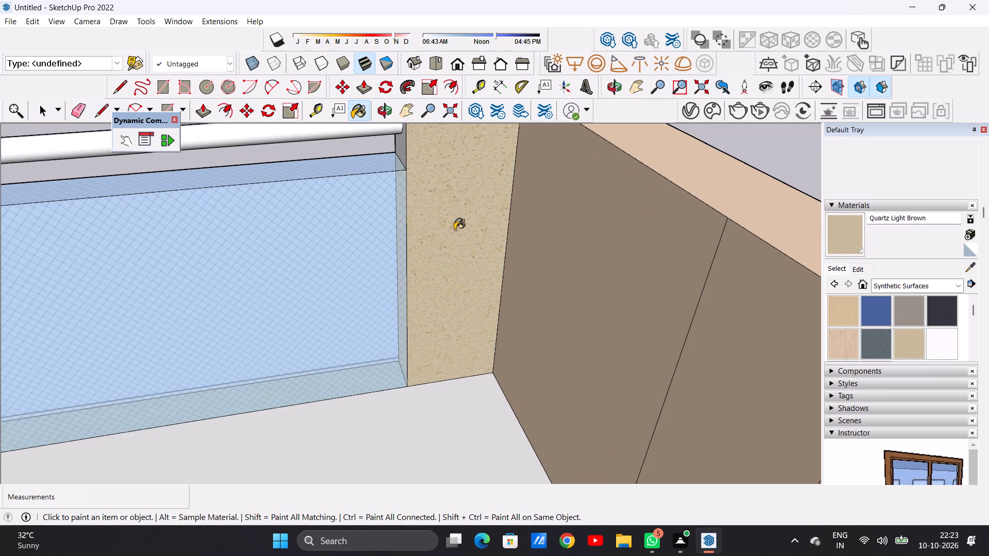
Paint the white handrail above the top terrace's glass balustrade with Formica Laminate Dark.
{"action": "scroll", "coordinate": [458, 250], "scroll_direction": "down", "scroll_amount": 12}
{"action": "middle_click_drag", "start_coordinate": [541, 248], "coordinate": [424, 248]}
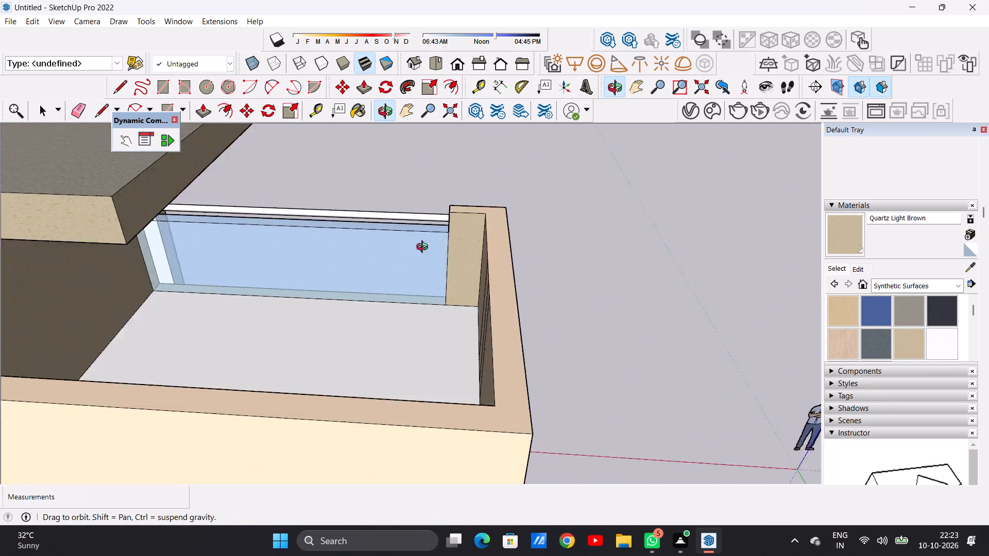
{"action": "middle_click_drag", "start_coordinate": [424, 248], "coordinate": [243, 258]}
{"action": "middle_click_drag", "start_coordinate": [463, 273], "coordinate": [189, 235]}
{"action": "scroll", "coordinate": [186, 255], "scroll_direction": "down", "scroll_amount": 7}
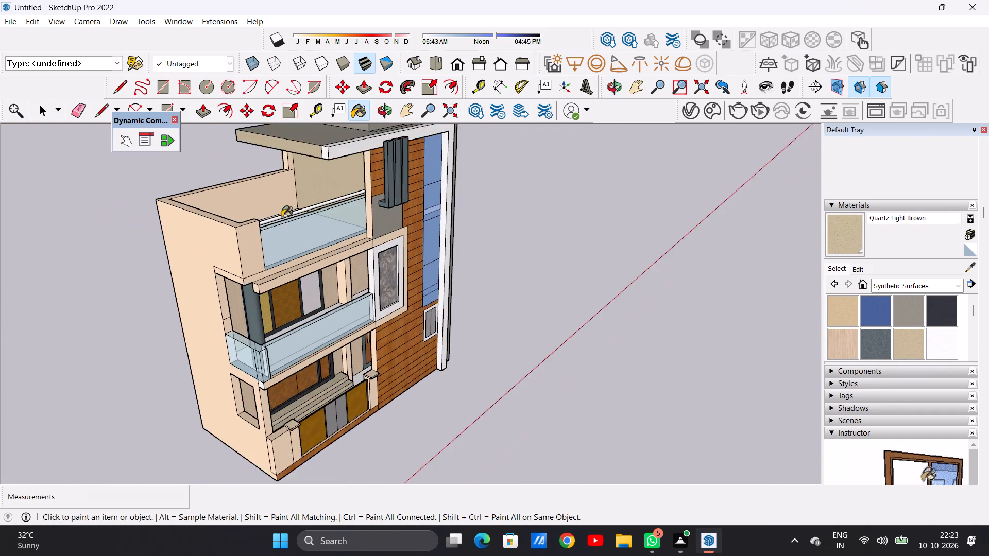
{"action": "scroll", "coordinate": [281, 214], "scroll_direction": "up", "scroll_amount": 7}
{"action": "scroll", "coordinate": [270, 220], "scroll_direction": "down", "scroll_amount": 1}
{"action": "scroll", "coordinate": [270, 220], "scroll_direction": "up", "scroll_amount": 11}
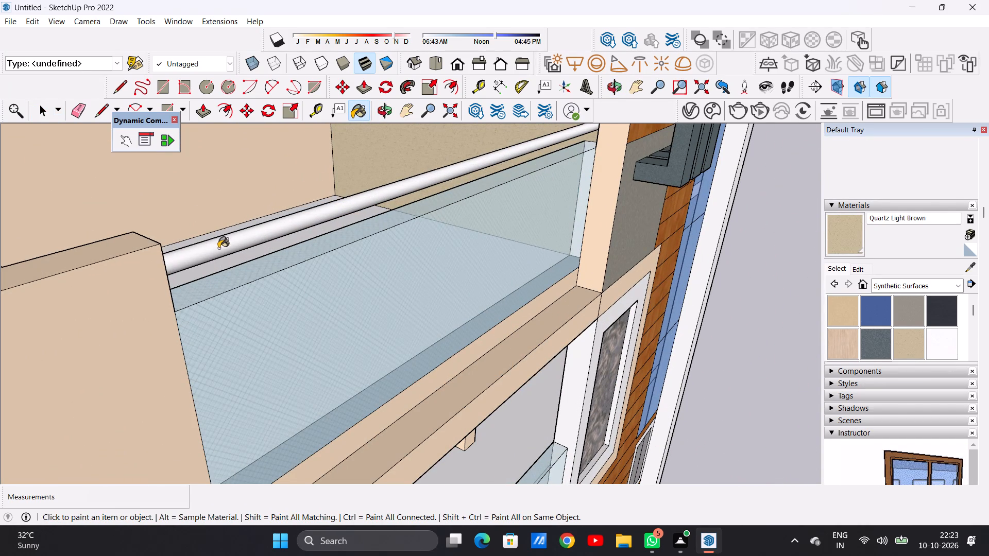
{"action": "scroll", "coordinate": [338, 289], "scroll_direction": "down", "scroll_amount": 19}
{"action": "middle_click_drag", "start_coordinate": [443, 252], "coordinate": [382, 207]}
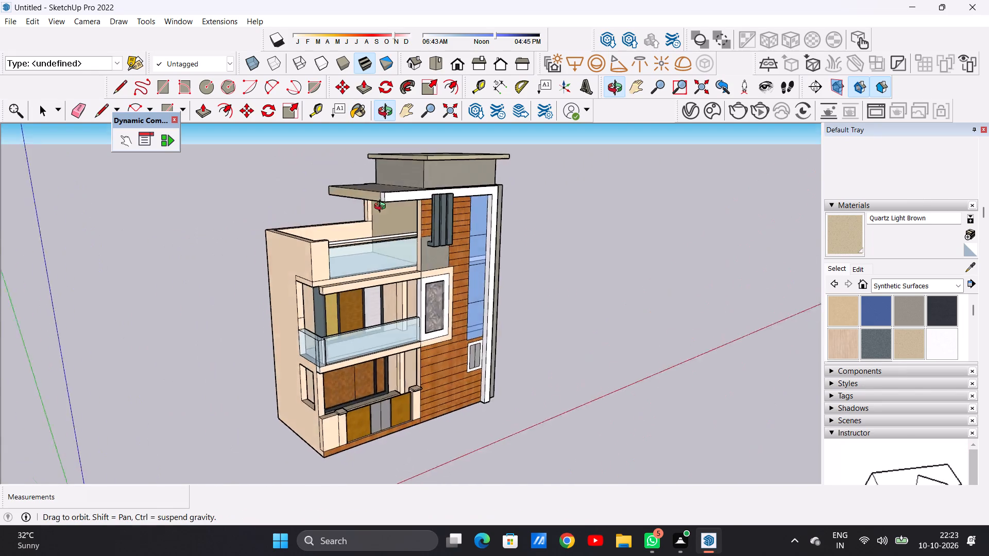
{"action": "middle_click_drag", "start_coordinate": [382, 207], "coordinate": [276, 233]}
{"action": "scroll", "coordinate": [302, 245], "scroll_direction": "up", "scroll_amount": 5}
{"action": "scroll", "coordinate": [303, 247], "scroll_direction": "down", "scroll_amount": 1}
{"action": "scroll", "coordinate": [304, 247], "scroll_direction": "up", "scroll_amount": 2}
{"action": "key", "text": "space"}
{"action": "middle_click_drag", "start_coordinate": [408, 230], "coordinate": [335, 234]}
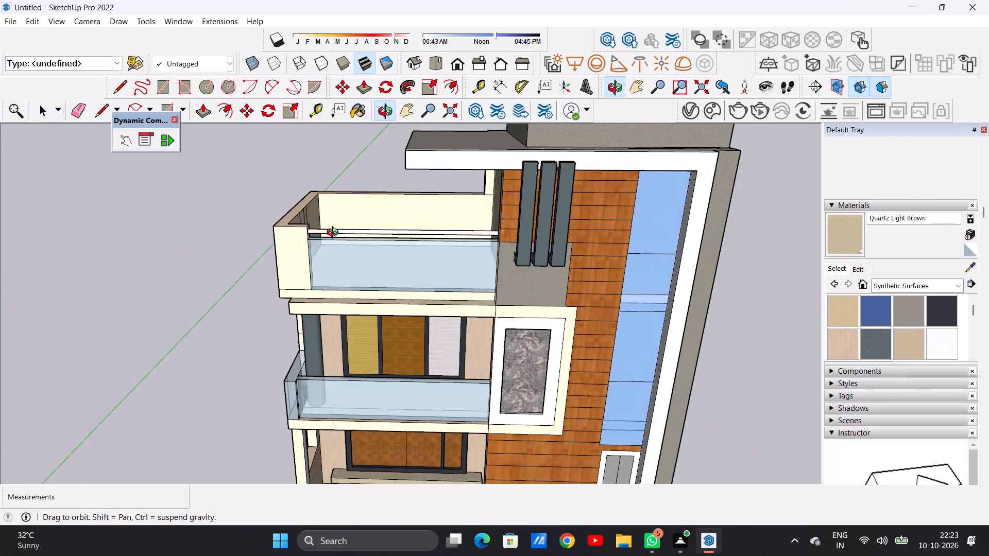
{"action": "middle_click_drag", "start_coordinate": [335, 234], "coordinate": [331, 235]}
{"action": "scroll", "coordinate": [341, 233], "scroll_direction": "up", "scroll_amount": 5}
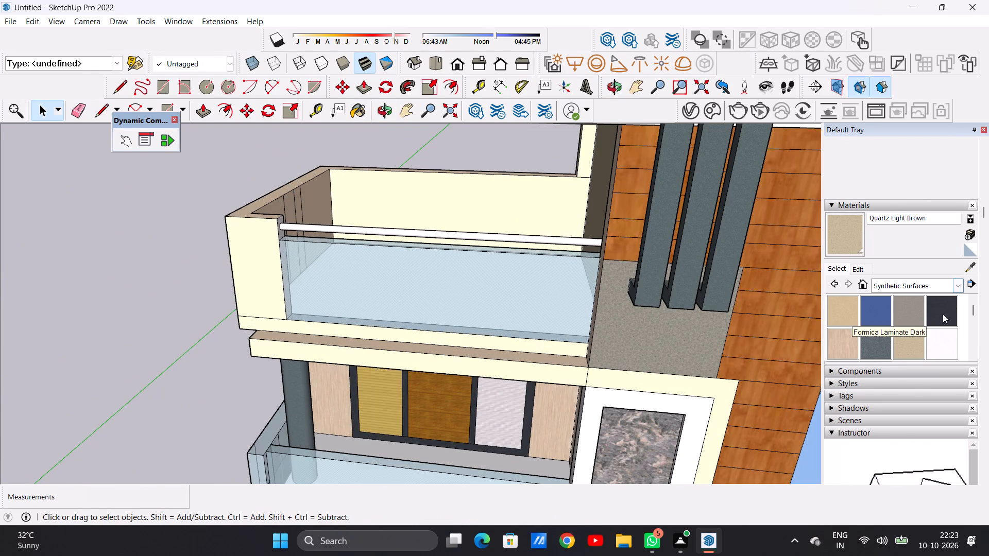
{"action": "left_click", "coordinate": [943, 314]}
{"action": "scroll", "coordinate": [461, 283], "scroll_direction": "up", "scroll_amount": 12}
{"action": "left_click", "coordinate": [250, 207]}
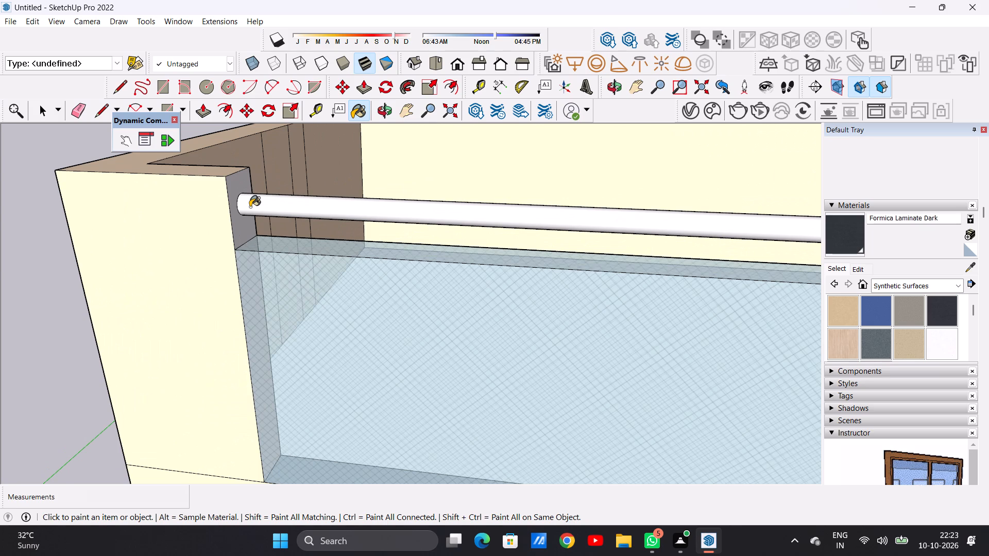
Paint the terrace pillar's small white face around the handrail end, above the glass, with Formica Beige.
{"action": "scroll", "coordinate": [382, 236], "scroll_direction": "down", "scroll_amount": 5}
{"action": "middle_click_drag", "start_coordinate": [326, 229], "coordinate": [128, 218]}
{"action": "scroll", "coordinate": [328, 191], "scroll_direction": "up", "scroll_amount": 1}
{"action": "scroll", "coordinate": [328, 191], "scroll_direction": "down", "scroll_amount": 1}
{"action": "scroll", "coordinate": [328, 191], "scroll_direction": "up", "scroll_amount": 5}
{"action": "scroll", "coordinate": [329, 195], "scroll_direction": "down", "scroll_amount": 1}
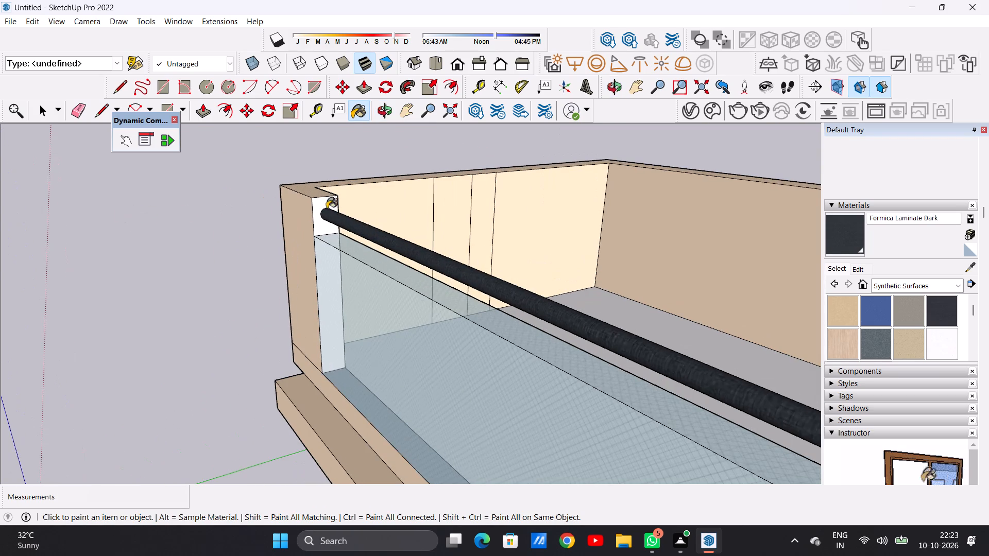
{"action": "left_click", "coordinate": [847, 314]}
{"action": "scroll", "coordinate": [407, 233], "scroll_direction": "up", "scroll_amount": 7}
{"action": "left_click", "coordinate": [298, 208]}
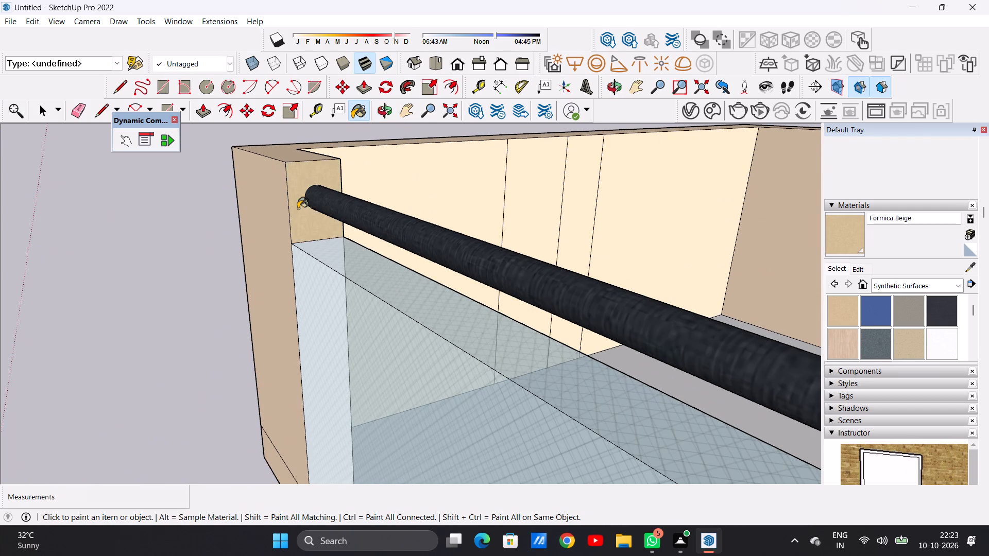
{"action": "scroll", "coordinate": [352, 296], "scroll_direction": "down", "scroll_amount": 20}
{"action": "scroll", "coordinate": [352, 296], "scroll_direction": "down", "scroll_amount": 2}
{"action": "scroll", "coordinate": [395, 298], "scroll_direction": "up", "scroll_amount": 1}
{"action": "middle_click_drag", "start_coordinate": [395, 298], "coordinate": [801, 282]}
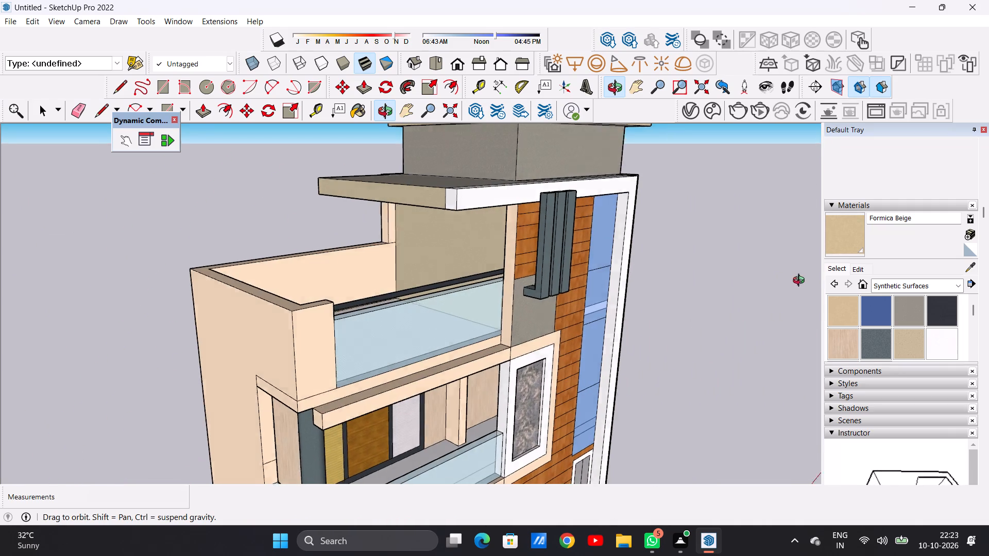
Examine the house's front, side, balconies and roof for surfaces that still lack a material.
{"action": "middle_click_drag", "start_coordinate": [801, 282], "coordinate": [808, 279]}
{"action": "key", "text": "space"}
{"action": "scroll", "coordinate": [499, 325], "scroll_direction": "down", "scroll_amount": 11}
{"action": "middle_click_drag", "start_coordinate": [509, 255], "coordinate": [403, 205]}
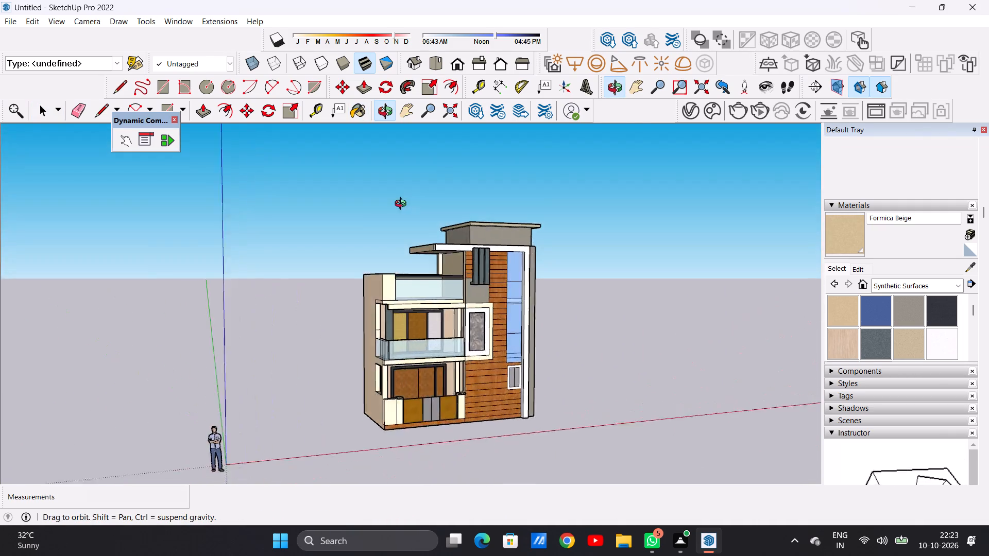
{"action": "middle_click_drag", "start_coordinate": [403, 205], "coordinate": [283, 226]}
{"action": "scroll", "coordinate": [406, 317], "scroll_direction": "up", "scroll_amount": 7}
{"action": "scroll", "coordinate": [416, 315], "scroll_direction": "down", "scroll_amount": 7}
{"action": "middle_click_drag", "start_coordinate": [503, 311], "coordinate": [478, 307]}
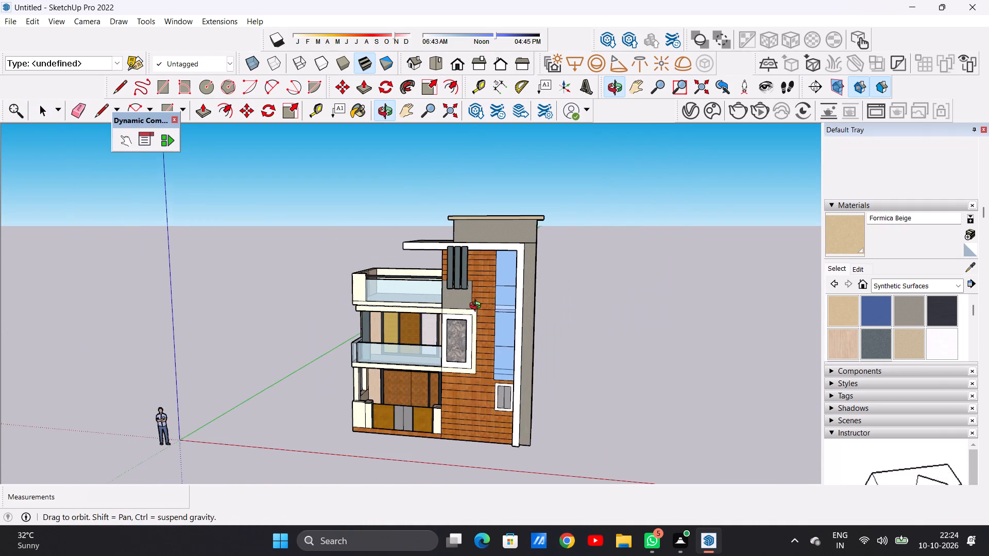
{"action": "middle_click_drag", "start_coordinate": [478, 307], "coordinate": [550, 307]}
{"action": "scroll", "coordinate": [379, 273], "scroll_direction": "down", "scroll_amount": 7}
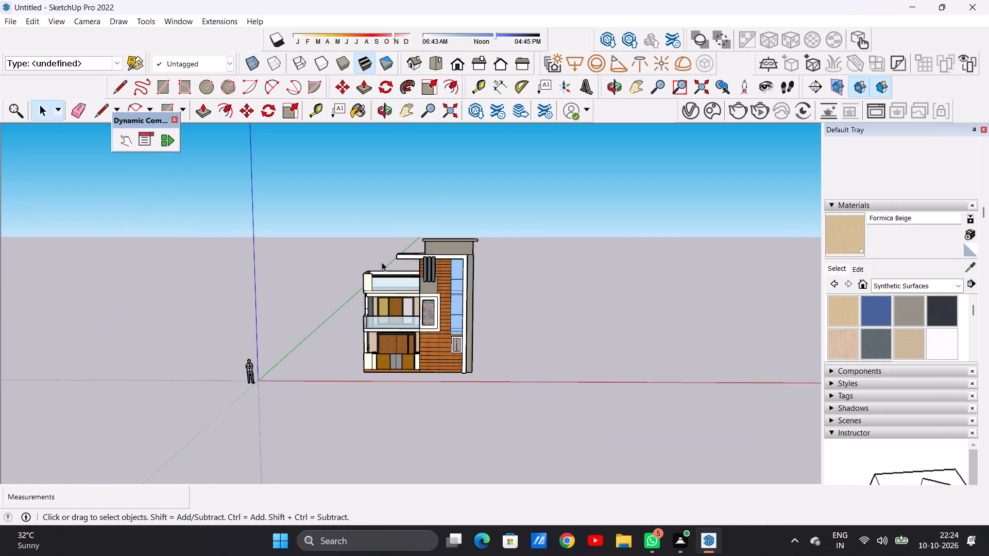
{"action": "scroll", "coordinate": [376, 324], "scroll_direction": "up", "scroll_amount": 1}
{"action": "middle_click_drag", "start_coordinate": [376, 324], "coordinate": [156, 379]}
{"action": "middle_click_drag", "start_coordinate": [534, 363], "coordinate": [535, 350]}
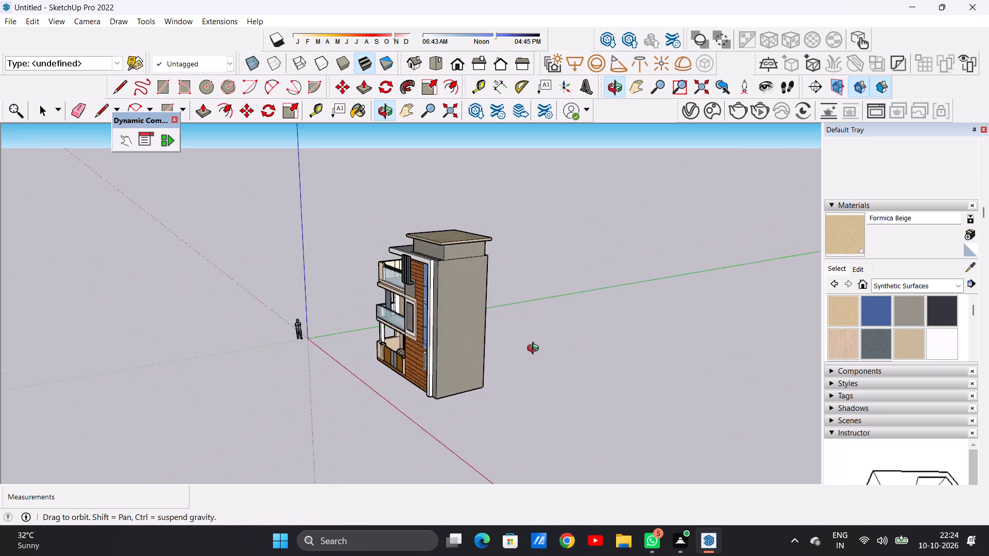
{"action": "middle_click_drag", "start_coordinate": [535, 350], "coordinate": [742, 309]}
{"action": "scroll", "coordinate": [274, 343], "scroll_direction": "up", "scroll_amount": 9}
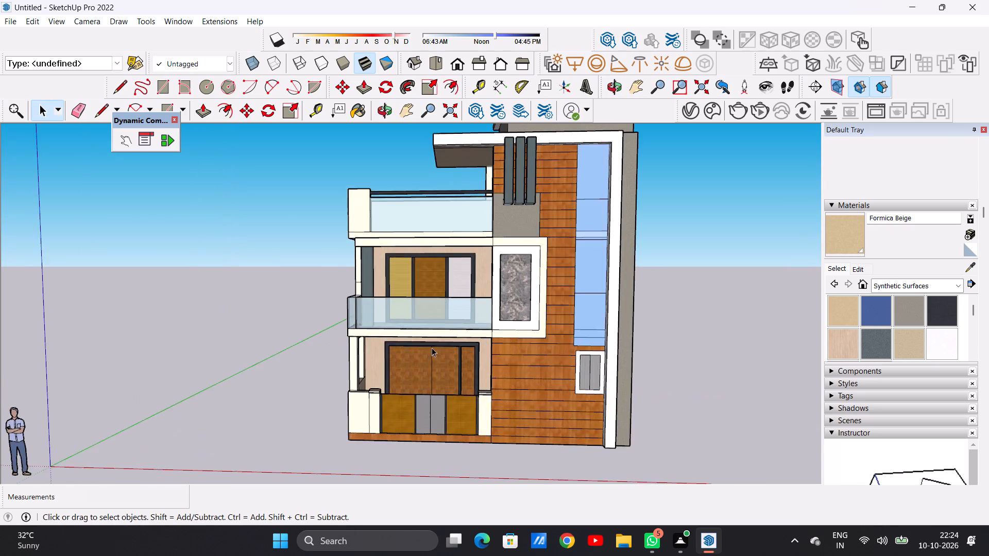
{"action": "scroll", "coordinate": [423, 359], "scroll_direction": "down", "scroll_amount": 10}
{"action": "scroll", "coordinate": [459, 354], "scroll_direction": "up", "scroll_amount": 1}
{"action": "scroll", "coordinate": [459, 355], "scroll_direction": "down", "scroll_amount": 2}
{"action": "scroll", "coordinate": [461, 360], "scroll_direction": "up", "scroll_amount": 3}
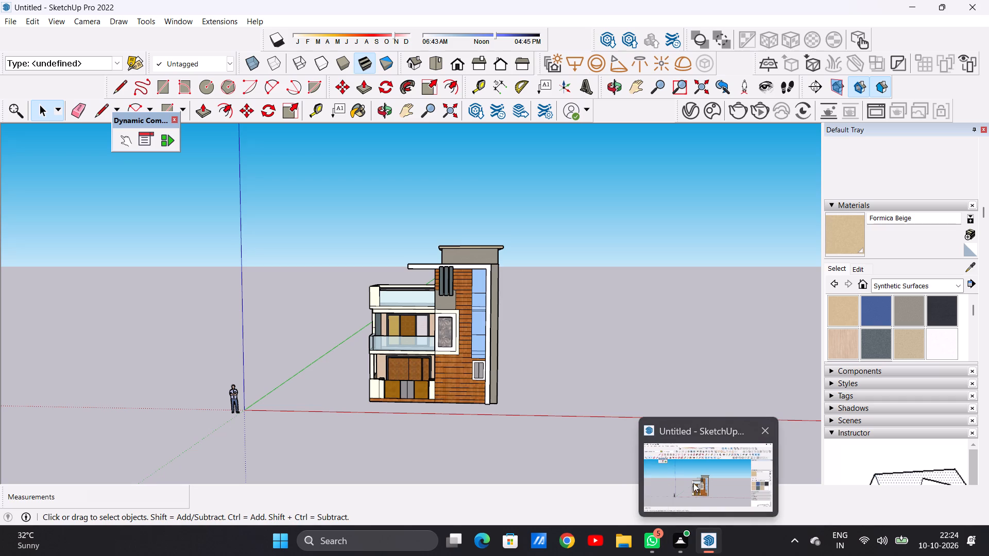
{"action": "left_click", "coordinate": [691, 480]}
{"action": "scroll", "coordinate": [428, 352], "scroll_direction": "up", "scroll_amount": 7}
{"action": "middle_click_drag", "start_coordinate": [431, 346], "coordinate": [661, 387]}
{"action": "scroll", "coordinate": [428, 305], "scroll_direction": "up", "scroll_amount": 8}
{"action": "scroll", "coordinate": [380, 286], "scroll_direction": "down", "scroll_amount": 1}
{"action": "scroll", "coordinate": [380, 286], "scroll_direction": "up", "scroll_amount": 13}
{"action": "scroll", "coordinate": [483, 304], "scroll_direction": "down", "scroll_amount": 1}
{"action": "scroll", "coordinate": [483, 304], "scroll_direction": "up", "scroll_amount": 1}
{"action": "scroll", "coordinate": [483, 304], "scroll_direction": "down", "scroll_amount": 8}
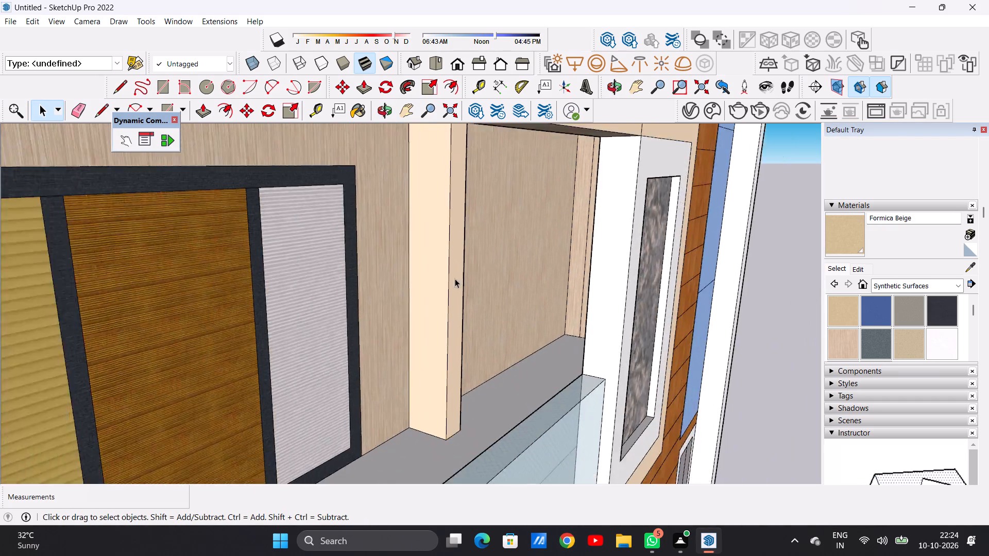
{"action": "scroll", "coordinate": [455, 279], "scroll_direction": "down", "scroll_amount": 14}
{"action": "middle_click_drag", "start_coordinate": [550, 310], "coordinate": [294, 310]}
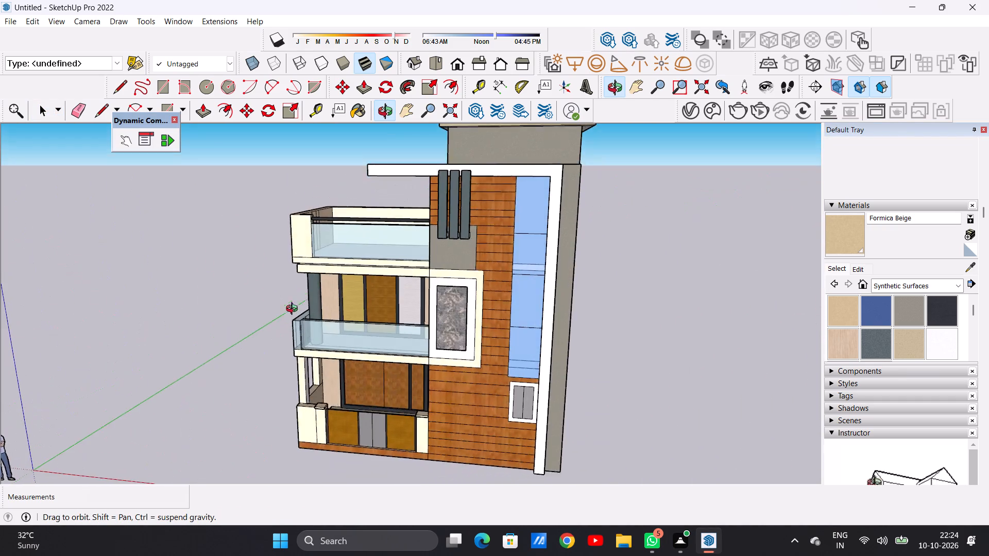
{"action": "middle_click_drag", "start_coordinate": [294, 310], "coordinate": [294, 308]}
{"action": "scroll", "coordinate": [336, 257], "scroll_direction": "up", "scroll_amount": 1}
{"action": "scroll", "coordinate": [336, 257], "scroll_direction": "down", "scroll_amount": 1}
{"action": "scroll", "coordinate": [336, 257], "scroll_direction": "up", "scroll_amount": 6}
{"action": "scroll", "coordinate": [339, 248], "scroll_direction": "down", "scroll_amount": 15}
Paint the white top edge of the rear wall, beside the rooftop block, with Formica Beige.
{"action": "middle_click_drag", "start_coordinate": [553, 245], "coordinate": [103, 296]}
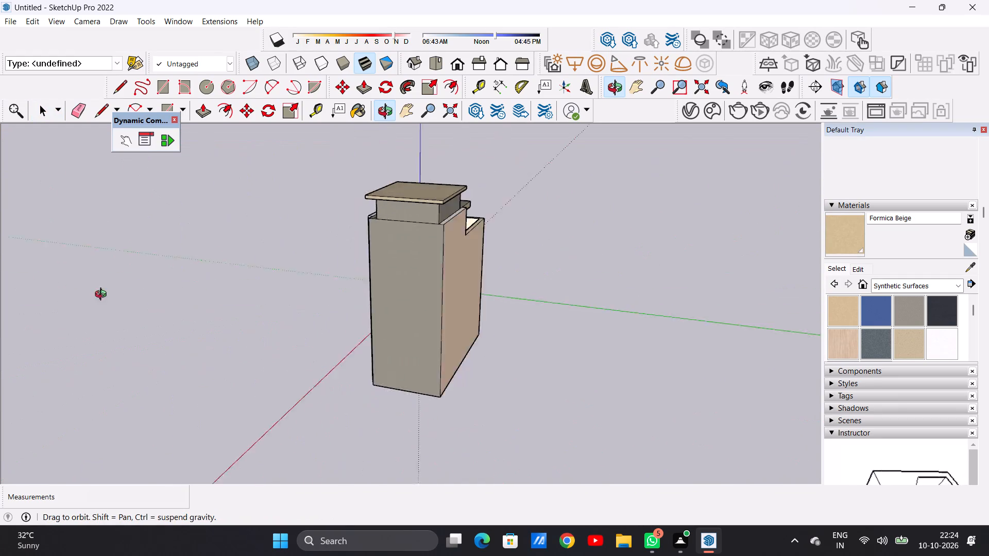
{"action": "middle_click_drag", "start_coordinate": [103, 296], "coordinate": [0, 369]}
{"action": "scroll", "coordinate": [353, 280], "scroll_direction": "up", "scroll_amount": 7}
{"action": "scroll", "coordinate": [467, 224], "scroll_direction": "up", "scroll_amount": 4}
{"action": "scroll", "coordinate": [469, 223], "scroll_direction": "down", "scroll_amount": 1}
{"action": "scroll", "coordinate": [469, 223], "scroll_direction": "up", "scroll_amount": 1}
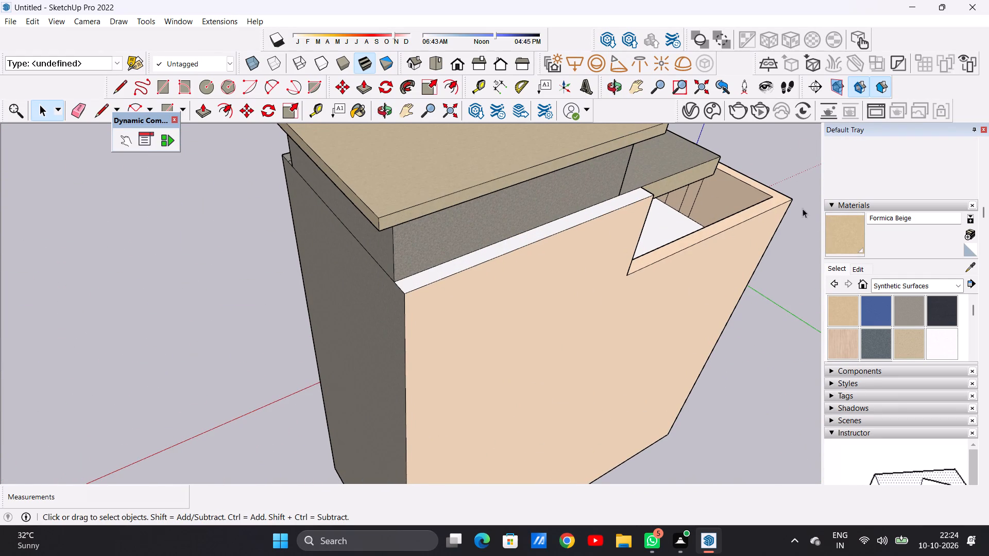
{"action": "left_click", "coordinate": [850, 311]}
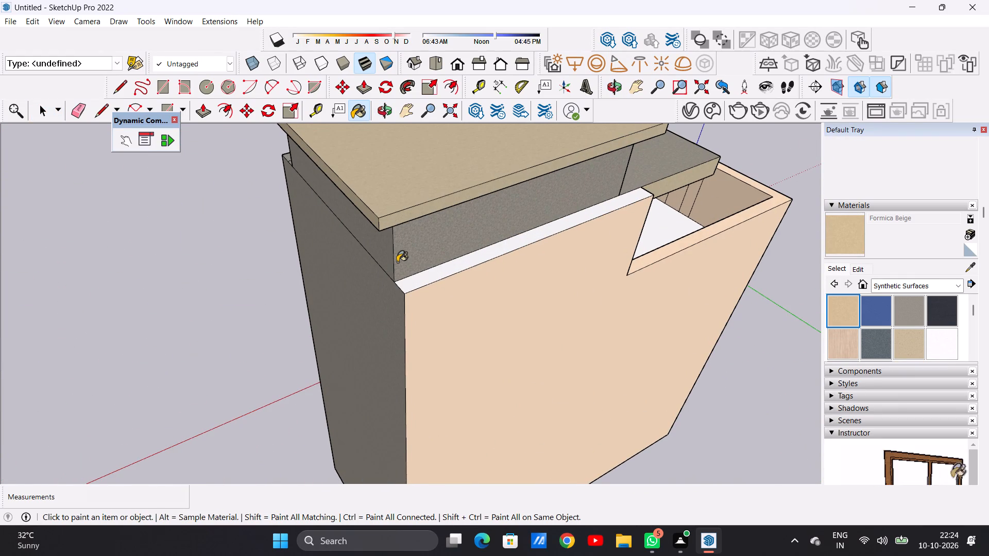
{"action": "scroll", "coordinate": [395, 262], "scroll_direction": "up", "scroll_amount": 5}
{"action": "scroll", "coordinate": [407, 284], "scroll_direction": "down", "scroll_amount": 1}
{"action": "scroll", "coordinate": [429, 298], "scroll_direction": "up", "scroll_amount": 3}
{"action": "left_click", "coordinate": [417, 296]}
{"action": "scroll", "coordinate": [359, 281], "scroll_direction": "down", "scroll_amount": 10}
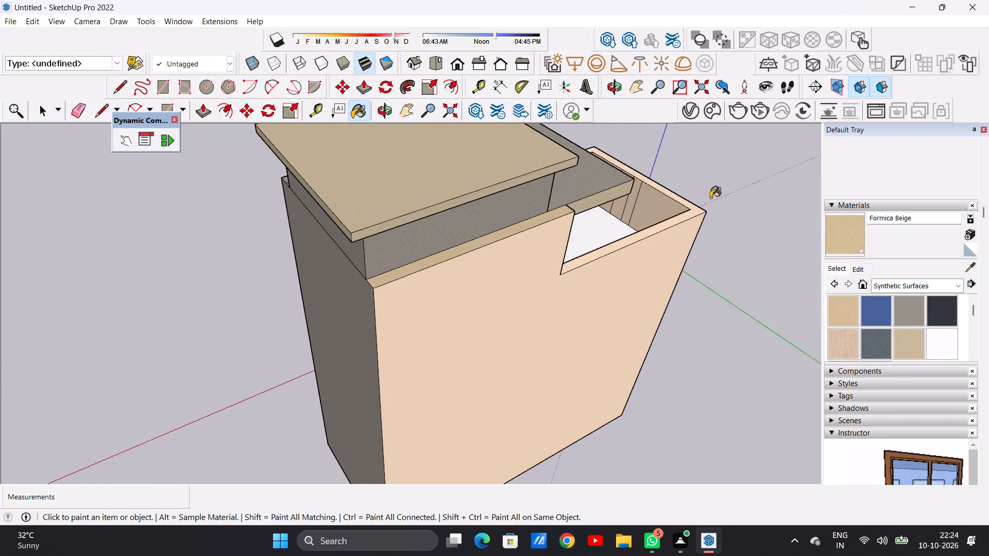
{"action": "scroll", "coordinate": [711, 198], "scroll_direction": "up", "scroll_amount": 6}
{"action": "key", "text": "space"}
{"action": "scroll", "coordinate": [462, 275], "scroll_direction": "down", "scroll_amount": 14}
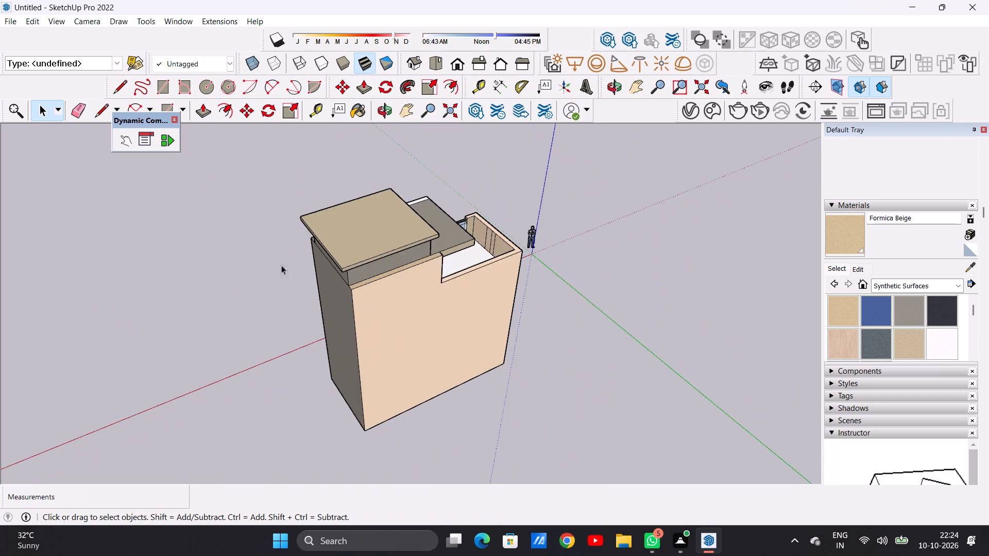
Paint the white ground-floor porch floor around the steps with the Carpet Pattern Leaf Squares material from the Carpet, Fabrics, Leathers collection.
{"action": "middle_click_drag", "start_coordinate": [273, 268], "coordinate": [577, 228]}
{"action": "middle_click_drag", "start_coordinate": [370, 277], "coordinate": [645, 220]}
{"action": "scroll", "coordinate": [437, 319], "scroll_direction": "up", "scroll_amount": 5}
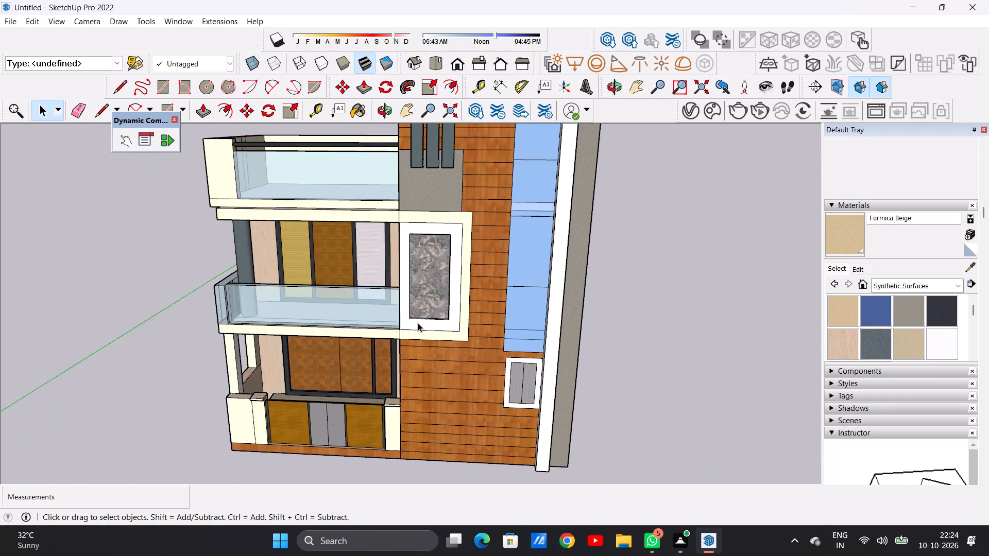
{"action": "scroll", "coordinate": [418, 323], "scroll_direction": "up", "scroll_amount": 9}
{"action": "middle_click_drag", "start_coordinate": [380, 292], "coordinate": [382, 358]}
{"action": "scroll", "coordinate": [383, 317], "scroll_direction": "down", "scroll_amount": 12}
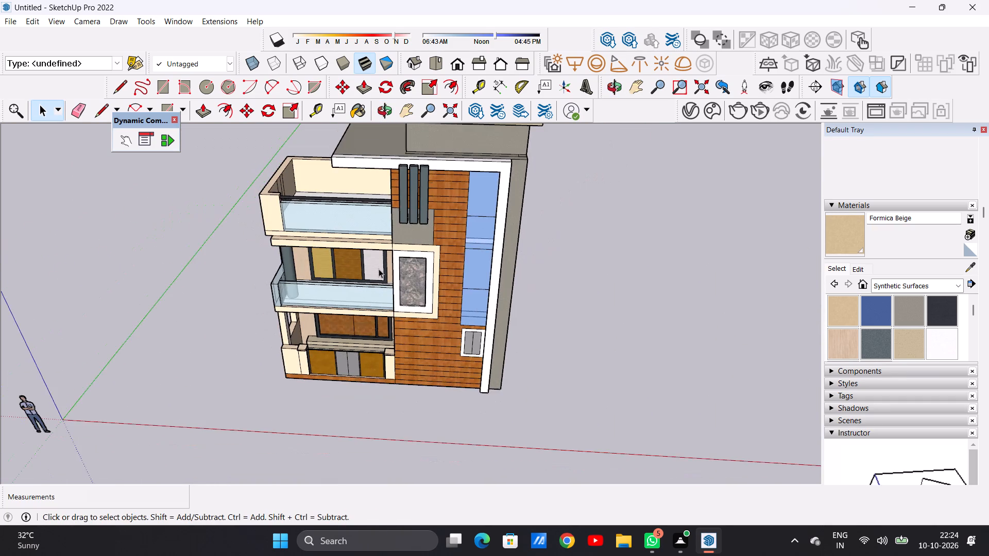
{"action": "middle_click_drag", "start_coordinate": [369, 307], "coordinate": [381, 371]}
{"action": "scroll", "coordinate": [379, 366], "scroll_direction": "up", "scroll_amount": 13}
{"action": "middle_click_drag", "start_coordinate": [325, 304], "coordinate": [328, 324]}
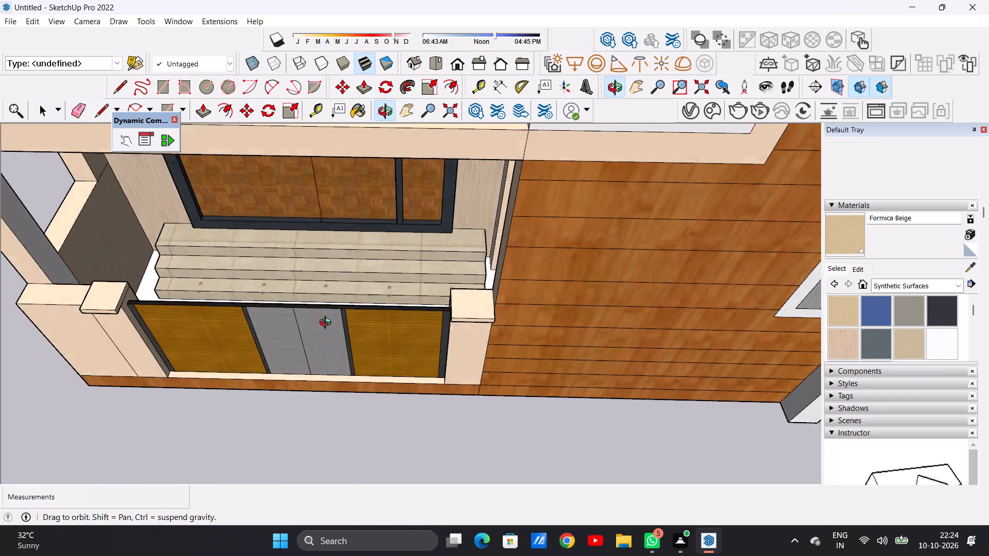
{"action": "middle_click_drag", "start_coordinate": [328, 324], "coordinate": [333, 356]}
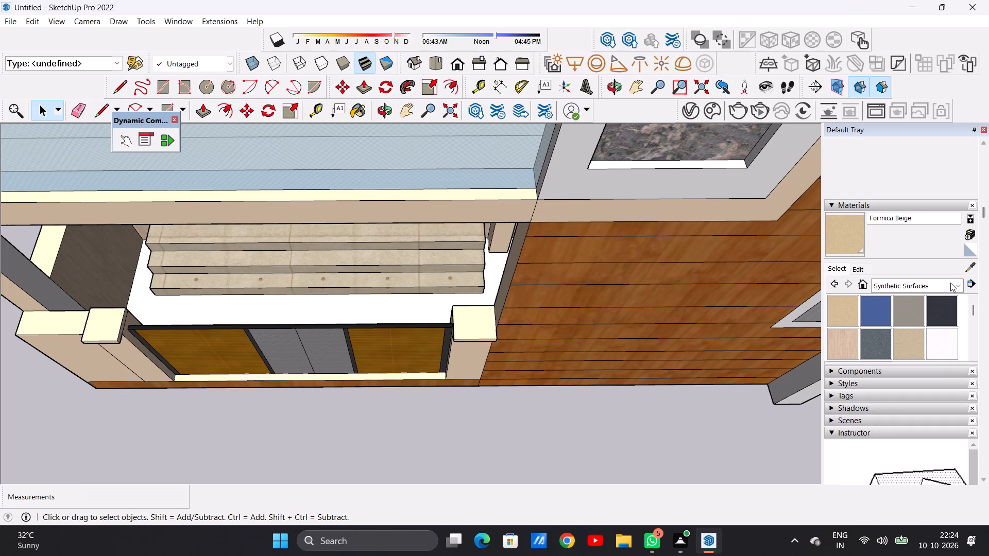
{"action": "left_click", "coordinate": [956, 285]}
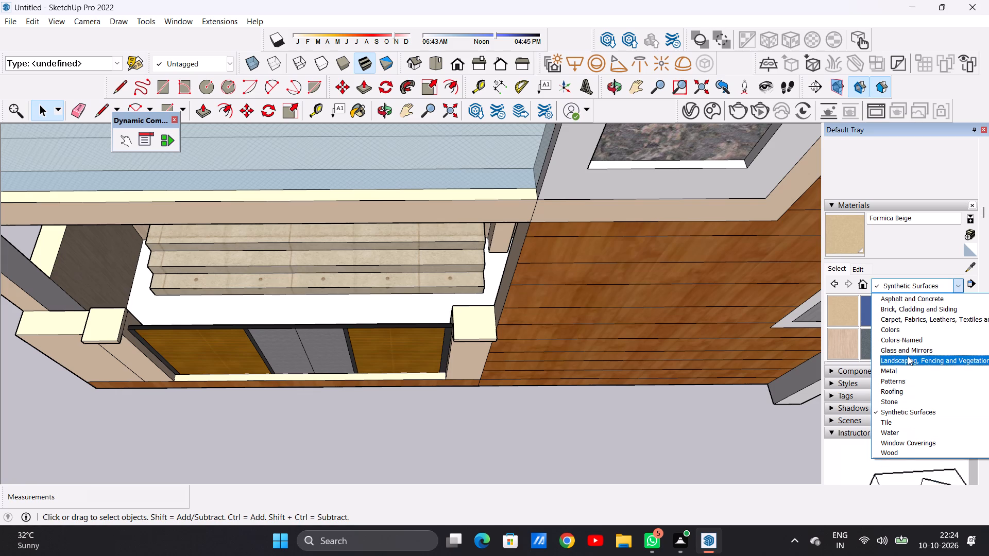
{"action": "left_click", "coordinate": [910, 323]}
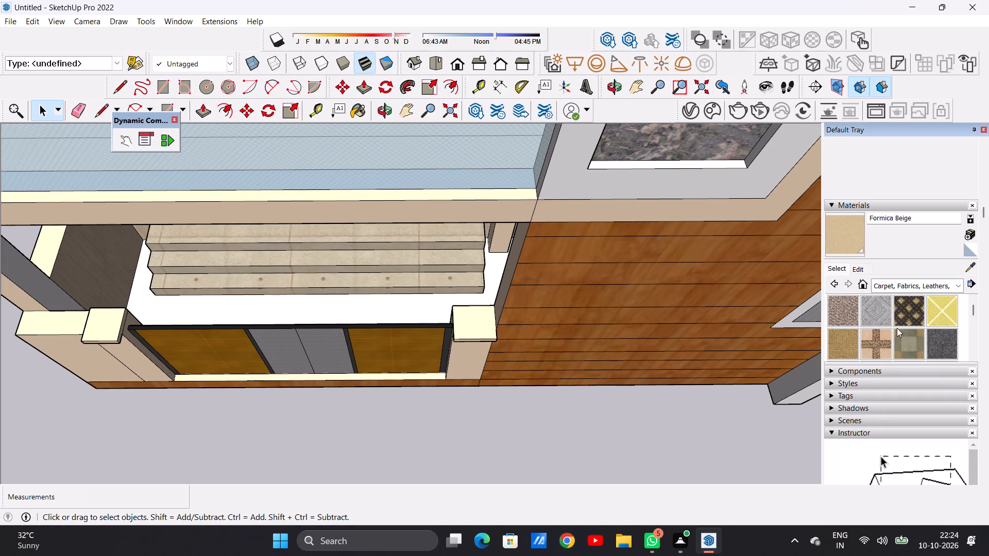
{"action": "left_click", "coordinate": [873, 348]}
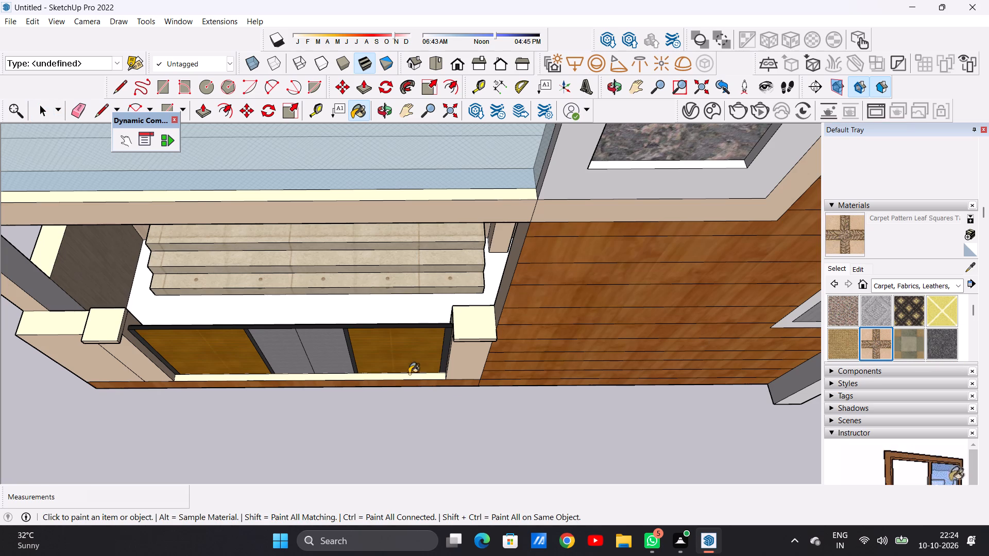
{"action": "scroll", "coordinate": [381, 328], "scroll_direction": "up", "scroll_amount": 7}
{"action": "left_click", "coordinate": [378, 293]}
{"action": "scroll", "coordinate": [414, 297], "scroll_direction": "up", "scroll_amount": 7}
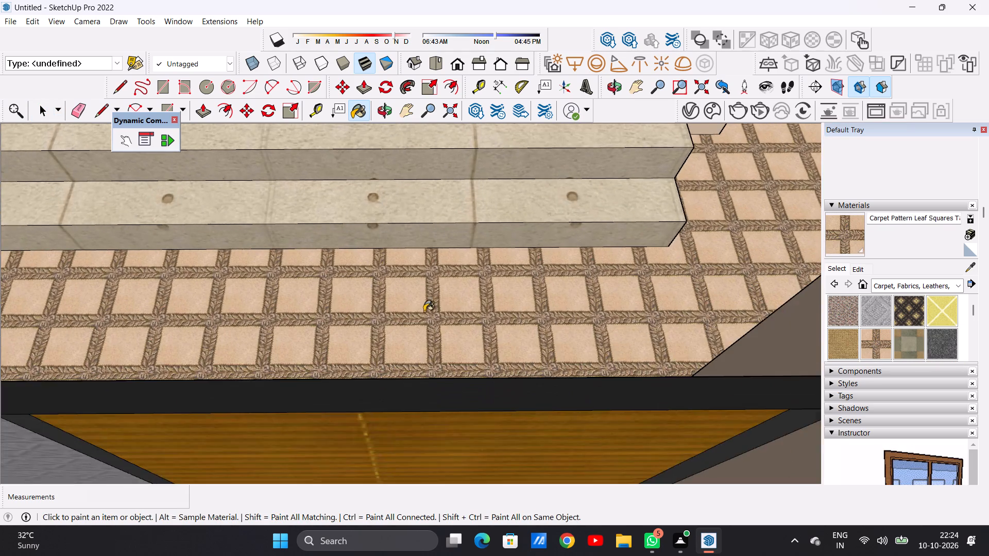
{"action": "scroll", "coordinate": [424, 311], "scroll_direction": "up", "scroll_amount": 3}
{"action": "scroll", "coordinate": [422, 328], "scroll_direction": "down", "scroll_amount": 20}
{"action": "scroll", "coordinate": [422, 328], "scroll_direction": "down", "scroll_amount": 6}
Paint the white first-floor balcony floor behind the glass balustrade with Carpet Diamond Olive.
{"action": "middle_click_drag", "start_coordinate": [417, 361], "coordinate": [412, 349]}
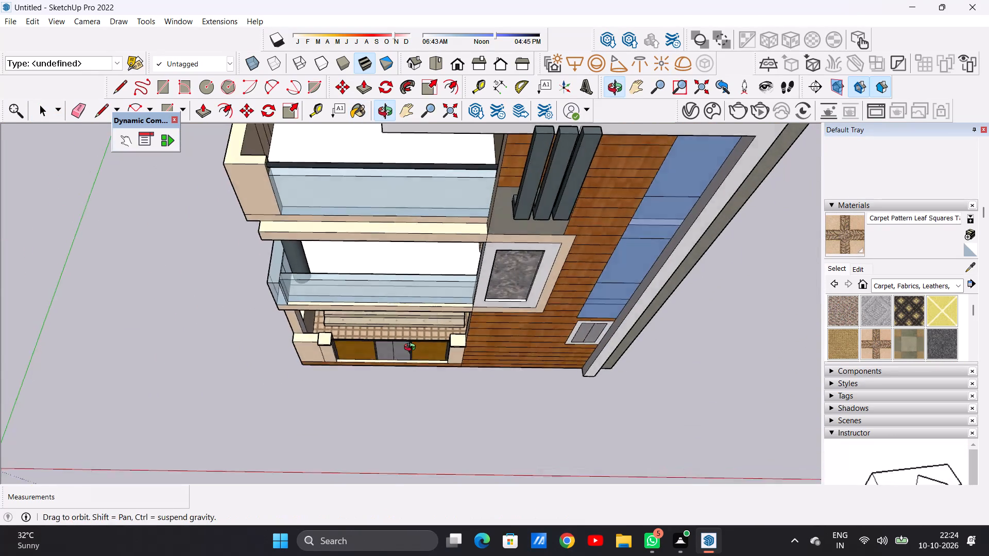
{"action": "middle_click_drag", "start_coordinate": [412, 349], "coordinate": [404, 363]}
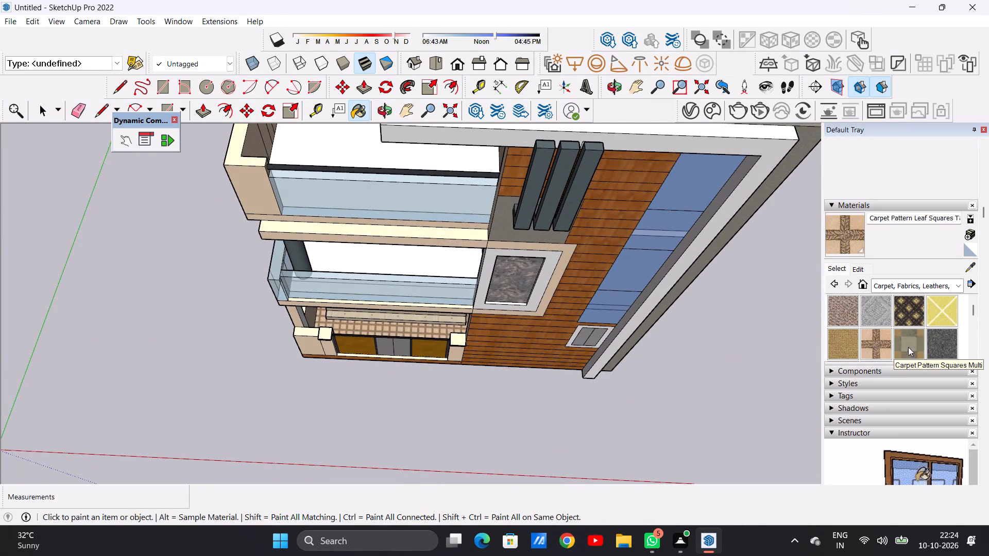
{"action": "left_click", "coordinate": [913, 318]}
{"action": "scroll", "coordinate": [446, 262], "scroll_direction": "up", "scroll_amount": 5}
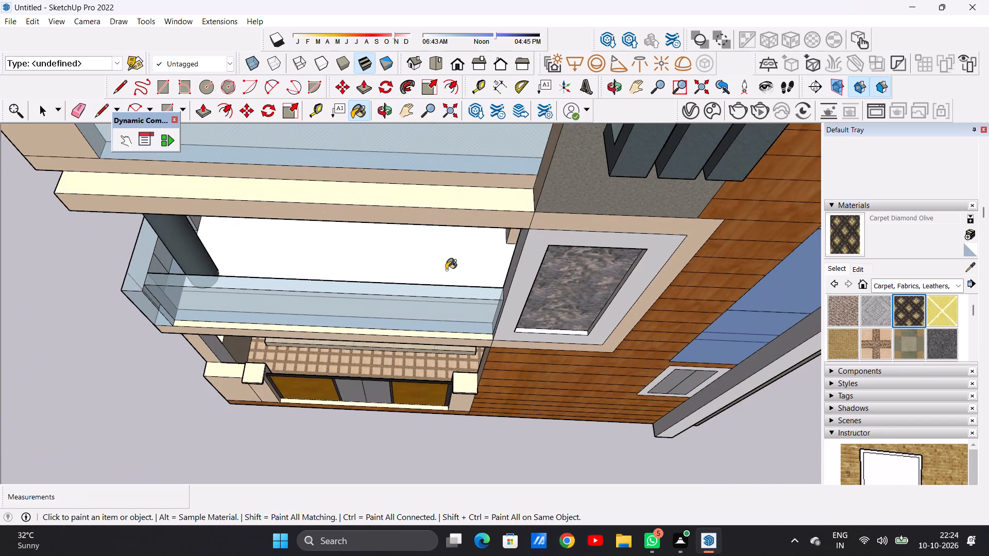
{"action": "scroll", "coordinate": [446, 270], "scroll_direction": "up", "scroll_amount": 10}
{"action": "left_click", "coordinate": [441, 265]}
{"action": "scroll", "coordinate": [449, 269], "scroll_direction": "up", "scroll_amount": 10}
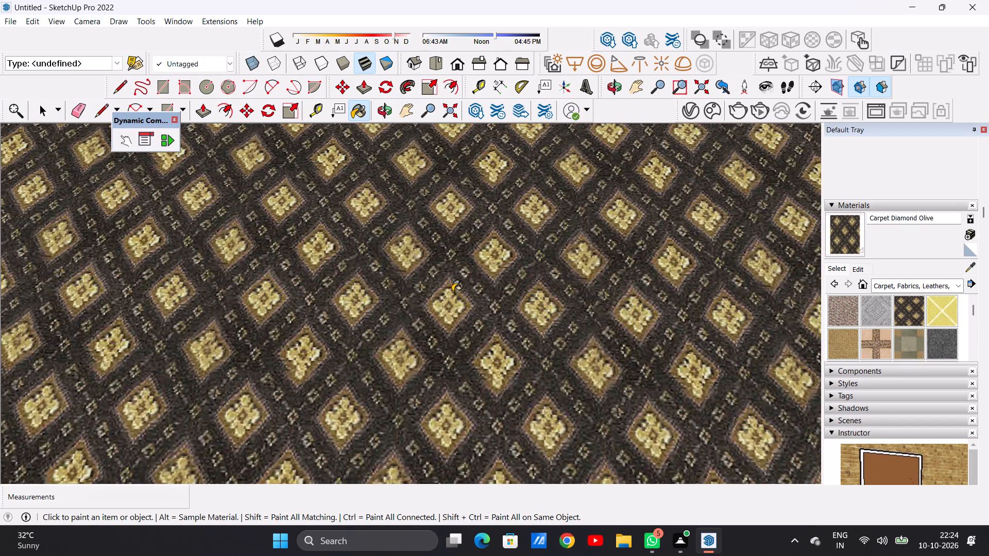
{"action": "scroll", "coordinate": [447, 299], "scroll_direction": "down", "scroll_amount": 12}
{"action": "scroll", "coordinate": [453, 296], "scroll_direction": "up", "scroll_amount": 1}
{"action": "scroll", "coordinate": [454, 296], "scroll_direction": "down", "scroll_amount": 19}
Examine the house from the front, sides, rear and above to check the applied materials on all floors.
{"action": "middle_click_drag", "start_coordinate": [457, 347], "coordinate": [462, 166]}
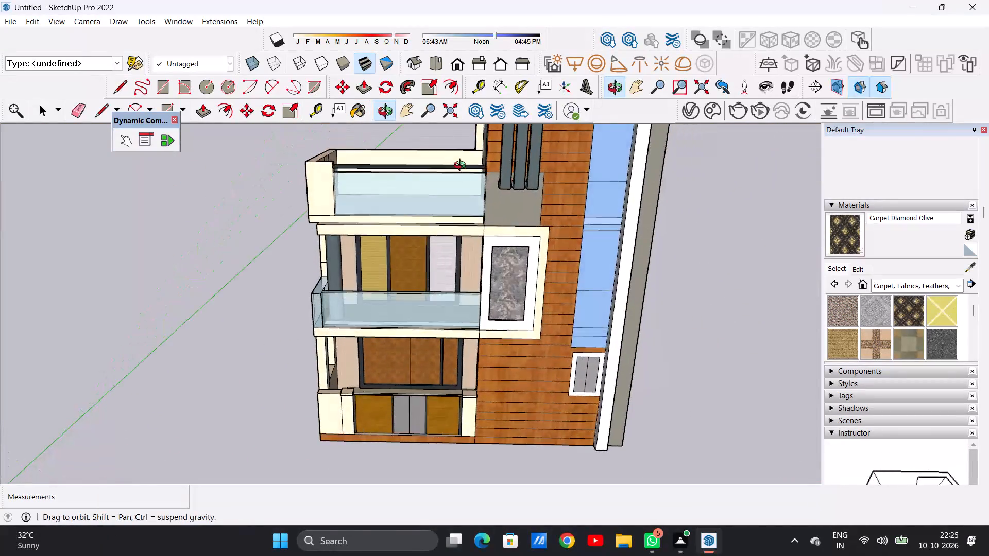
{"action": "middle_click_drag", "start_coordinate": [462, 166], "coordinate": [465, 153]}
{"action": "middle_click_drag", "start_coordinate": [444, 386], "coordinate": [650, 305]}
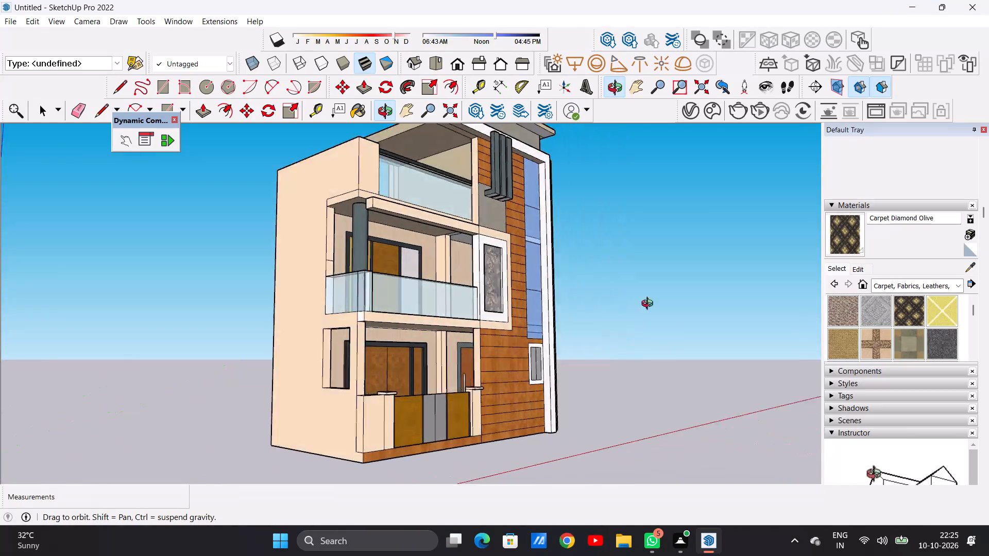
{"action": "middle_click_drag", "start_coordinate": [650, 305], "coordinate": [415, 349]}
{"action": "key", "text": "space"}
{"action": "scroll", "coordinate": [415, 349], "scroll_direction": "down", "scroll_amount": 2}
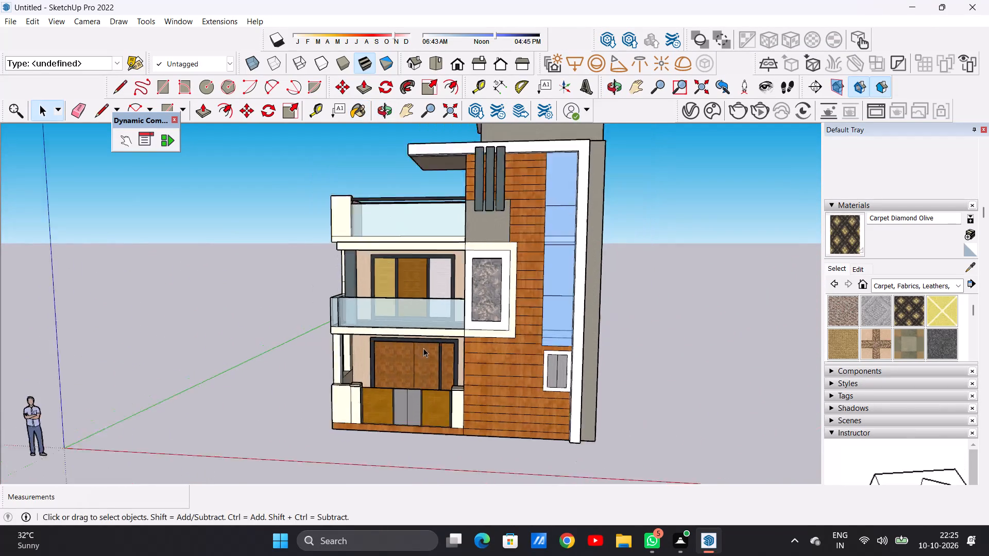
{"action": "scroll", "coordinate": [423, 348], "scroll_direction": "down", "scroll_amount": 10}
{"action": "middle_click_drag", "start_coordinate": [642, 279], "coordinate": [591, 371]}
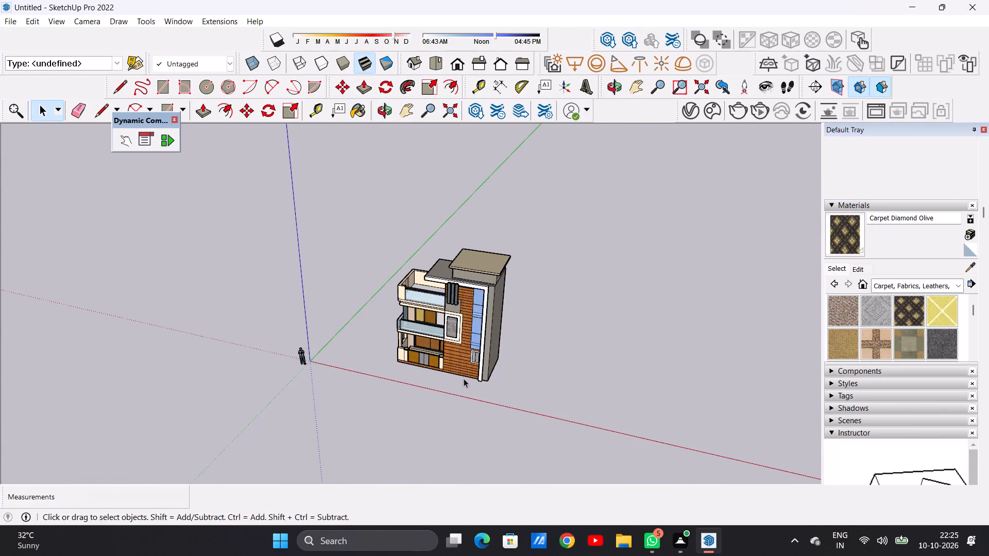
{"action": "middle_click_drag", "start_coordinate": [464, 378], "coordinate": [543, 305]}
{"action": "scroll", "coordinate": [476, 321], "scroll_direction": "up", "scroll_amount": 7}
{"action": "middle_click_drag", "start_coordinate": [366, 315], "coordinate": [400, 304]}
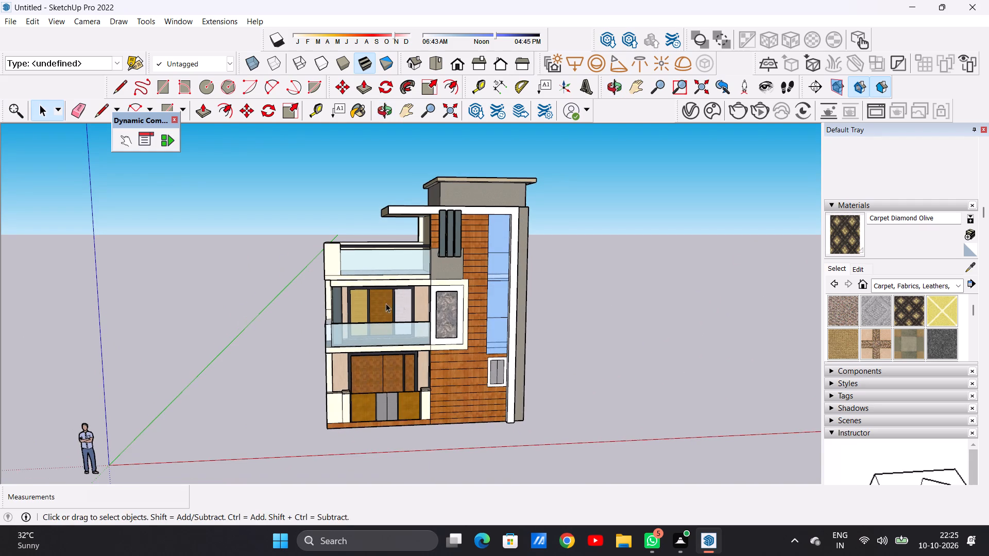
{"action": "middle_click_drag", "start_coordinate": [324, 301], "coordinate": [408, 334]}
{"action": "scroll", "coordinate": [436, 308], "scroll_direction": "up", "scroll_amount": 4}
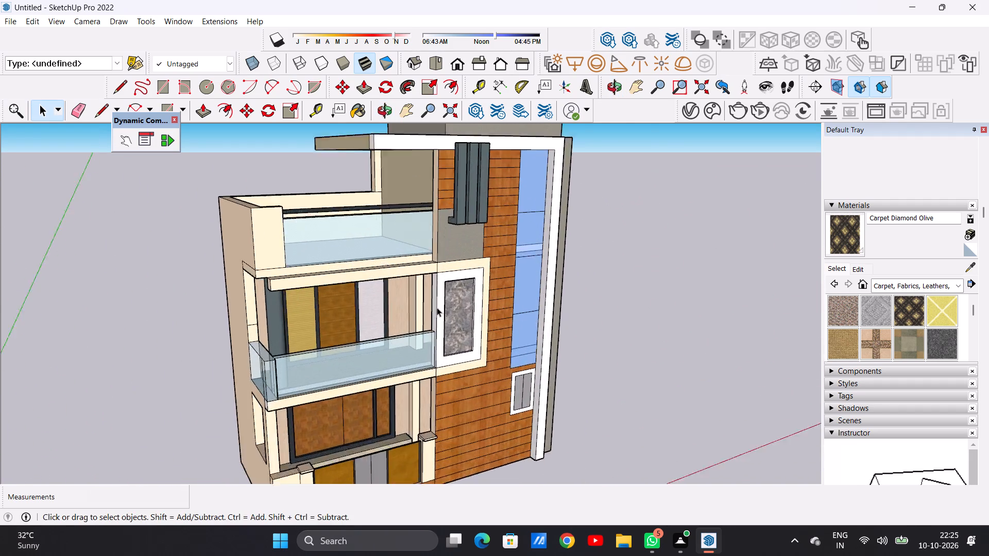
{"action": "scroll", "coordinate": [437, 307], "scroll_direction": "up", "scroll_amount": 7}
{"action": "scroll", "coordinate": [448, 392], "scroll_direction": "down", "scroll_amount": 14}
{"action": "middle_click", "coordinate": [409, 343]}
{"action": "middle_click_drag", "start_coordinate": [471, 347], "coordinate": [219, 257]}
{"action": "scroll", "coordinate": [390, 275], "scroll_direction": "up", "scroll_amount": 5}
{"action": "scroll", "coordinate": [390, 275], "scroll_direction": "down", "scroll_amount": 1}
{"action": "middle_click_drag", "start_coordinate": [530, 307], "coordinate": [174, 353]}
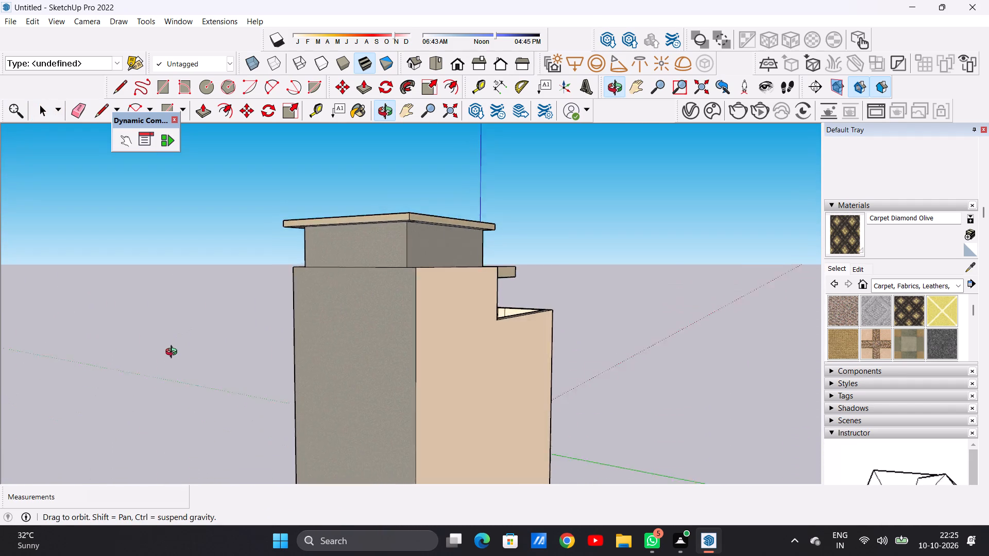
{"action": "middle_click_drag", "start_coordinate": [174, 353], "coordinate": [211, 352]}
{"action": "scroll", "coordinate": [386, 306], "scroll_direction": "down", "scroll_amount": 20}
{"action": "middle_click_drag", "start_coordinate": [371, 330], "coordinate": [662, 333]}
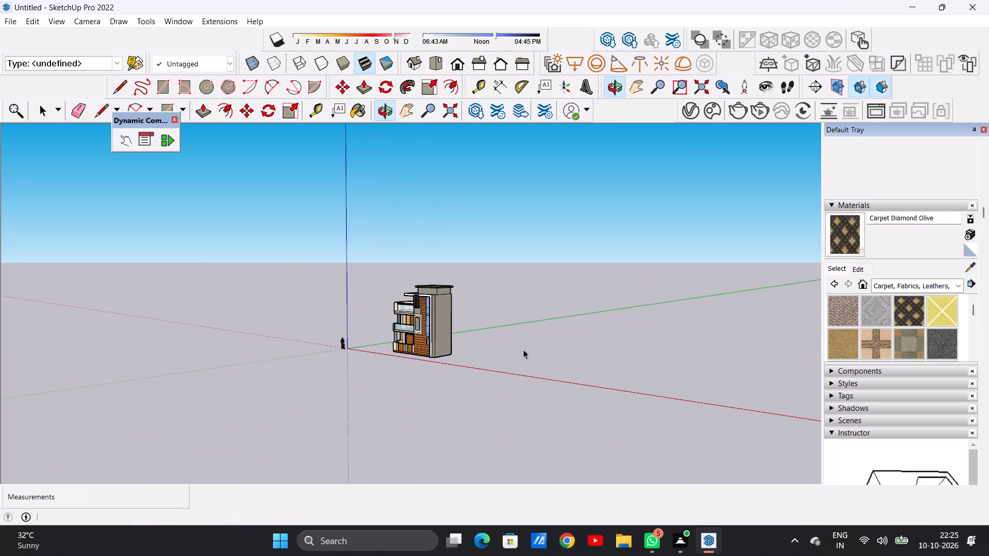
{"action": "middle_click_drag", "start_coordinate": [428, 353], "coordinate": [578, 346]}
{"action": "scroll", "coordinate": [440, 343], "scroll_direction": "up", "scroll_amount": 17}
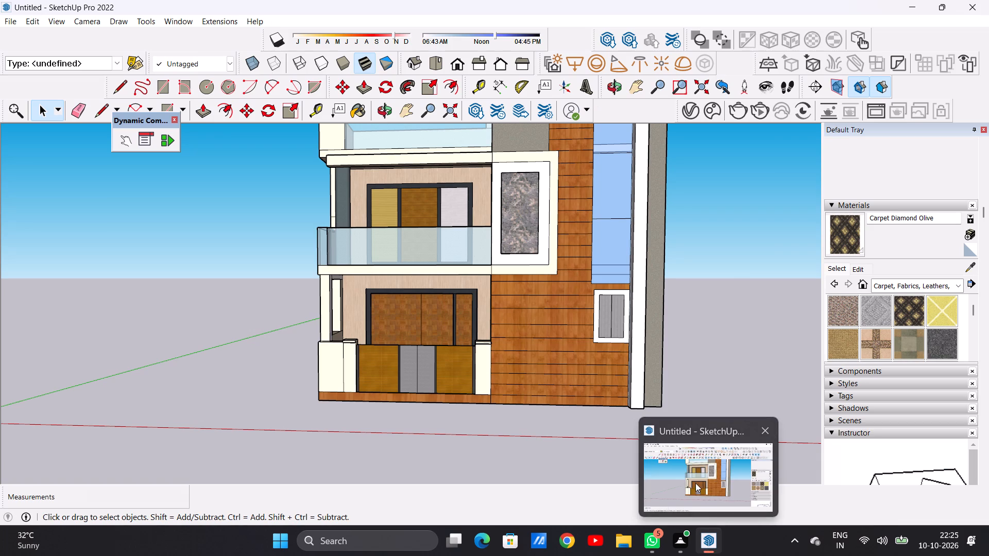
{"action": "left_click", "coordinate": [690, 473]}
{"action": "scroll", "coordinate": [540, 324], "scroll_direction": "up", "scroll_amount": 9}
{"action": "scroll", "coordinate": [524, 347], "scroll_direction": "down", "scroll_amount": 13}
{"action": "scroll", "coordinate": [530, 322], "scroll_direction": "up", "scroll_amount": 1}
{"action": "scroll", "coordinate": [532, 321], "scroll_direction": "down", "scroll_amount": 2}
{"action": "middle_click_drag", "start_coordinate": [608, 302], "coordinate": [632, 312]}
{"action": "middle_click_drag", "start_coordinate": [371, 307], "coordinate": [629, 343]}
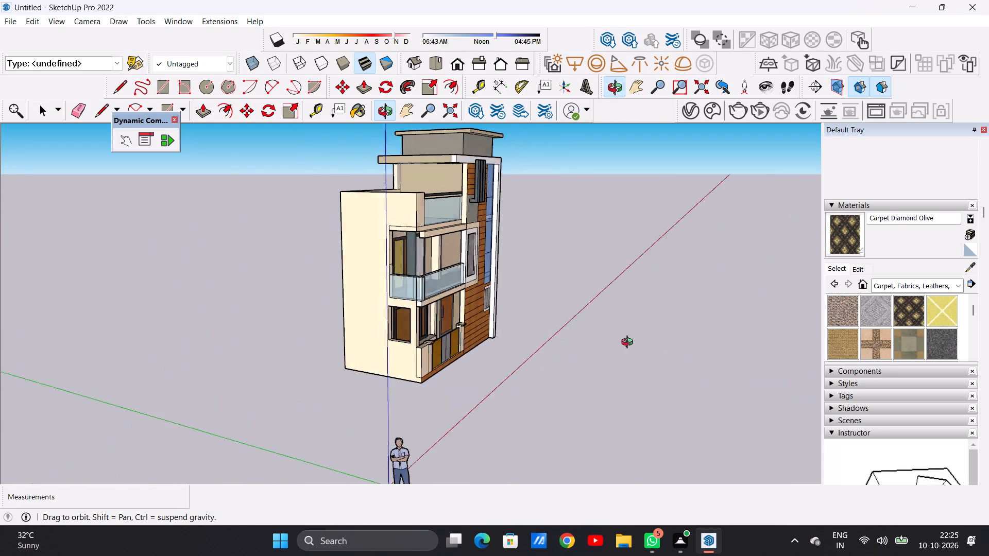
Examine the finished materials on the porch, the glass-railed balconies and the whole front elevation from close up and from a distance.
{"action": "middle_click_drag", "start_coordinate": [629, 343], "coordinate": [416, 341]}
{"action": "scroll", "coordinate": [440, 312], "scroll_direction": "up", "scroll_amount": 16}
{"action": "middle_click_drag", "start_coordinate": [415, 347], "coordinate": [539, 347]}
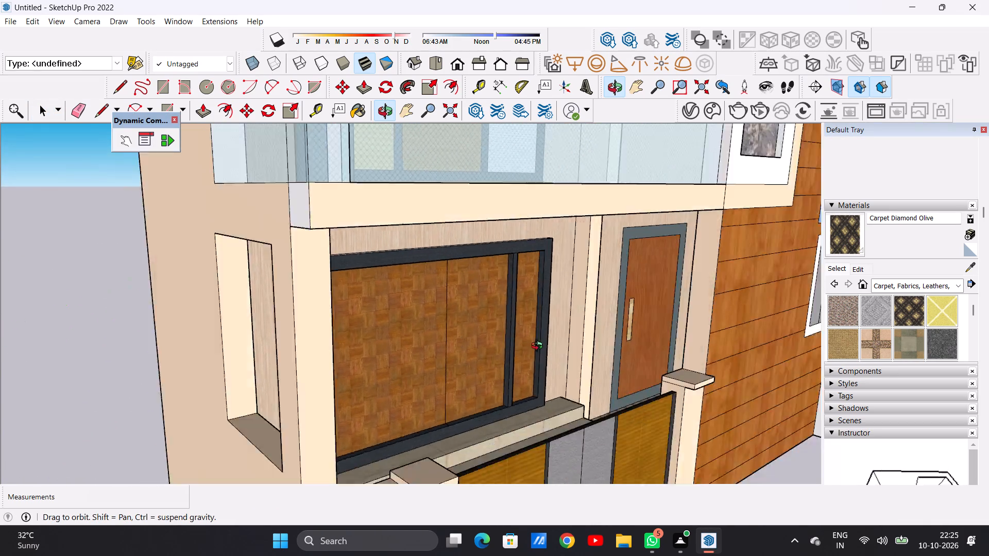
{"action": "middle_click_drag", "start_coordinate": [539, 347], "coordinate": [413, 352]}
{"action": "scroll", "coordinate": [356, 369], "scroll_direction": "down", "scroll_amount": 6}
{"action": "middle_click_drag", "start_coordinate": [431, 378], "coordinate": [347, 438]}
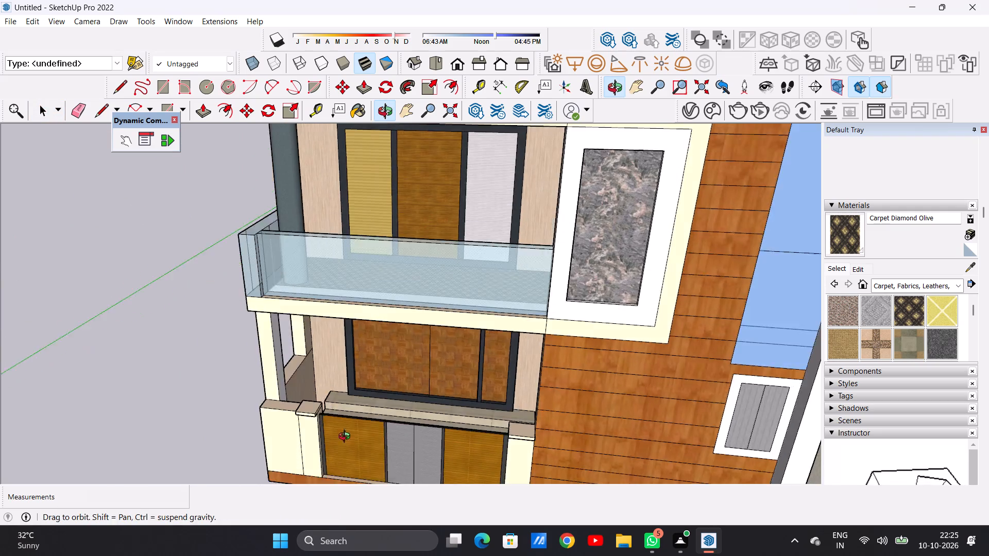
{"action": "middle_click_drag", "start_coordinate": [347, 438], "coordinate": [357, 458]}
{"action": "scroll", "coordinate": [440, 404], "scroll_direction": "up", "scroll_amount": 6}
{"action": "middle_click_drag", "start_coordinate": [387, 396], "coordinate": [434, 421]}
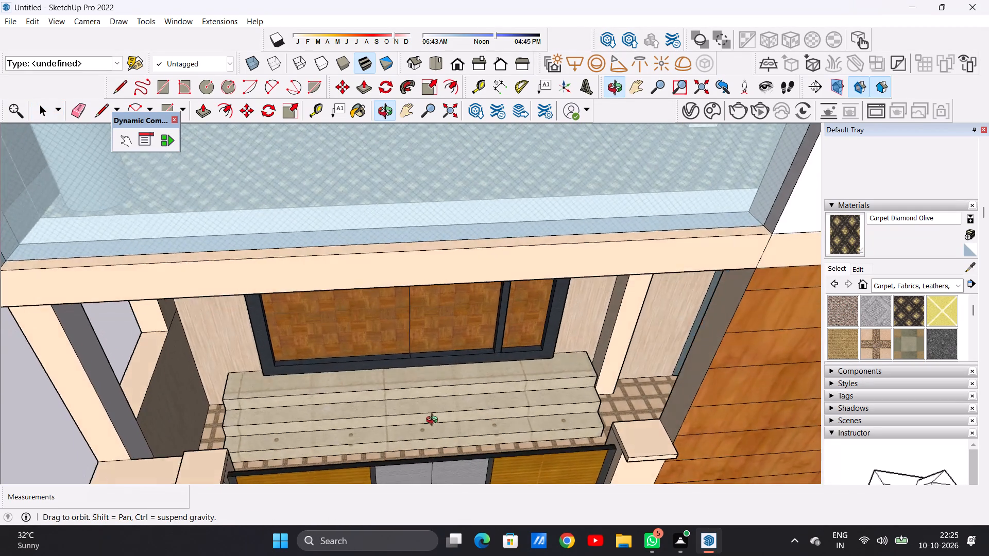
{"action": "middle_click_drag", "start_coordinate": [434, 421], "coordinate": [426, 406]}
{"action": "scroll", "coordinate": [426, 406], "scroll_direction": "up", "scroll_amount": 1}
{"action": "scroll", "coordinate": [350, 399], "scroll_direction": "down", "scroll_amount": 15}
{"action": "scroll", "coordinate": [335, 330], "scroll_direction": "up", "scroll_amount": 1}
{"action": "scroll", "coordinate": [336, 330], "scroll_direction": "down", "scroll_amount": 3}
{"action": "middle_click_drag", "start_coordinate": [381, 369], "coordinate": [379, 343]}
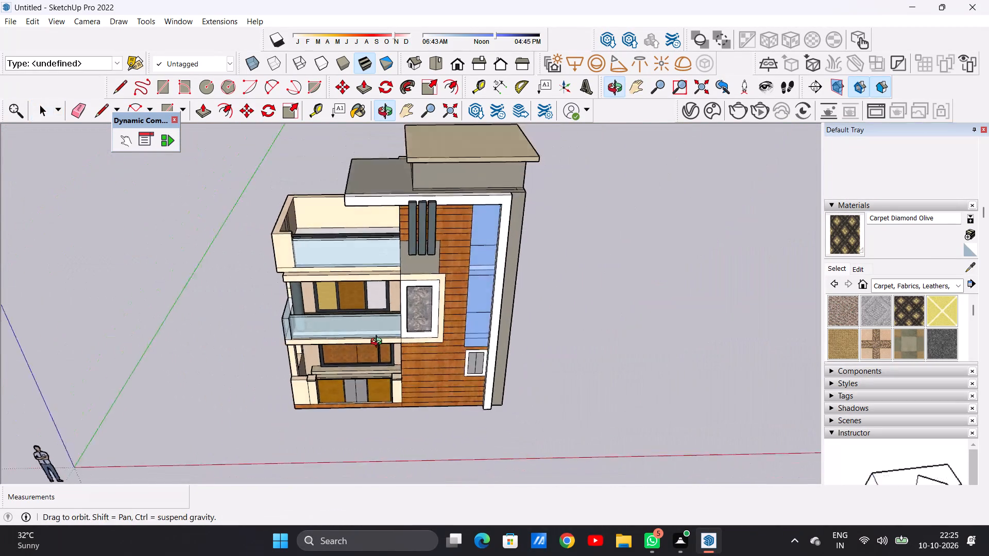
{"action": "middle_click_drag", "start_coordinate": [379, 343], "coordinate": [362, 276]}
{"action": "scroll", "coordinate": [367, 276], "scroll_direction": "down", "scroll_amount": 4}
{"action": "middle_click_drag", "start_coordinate": [375, 214], "coordinate": [369, 163]}
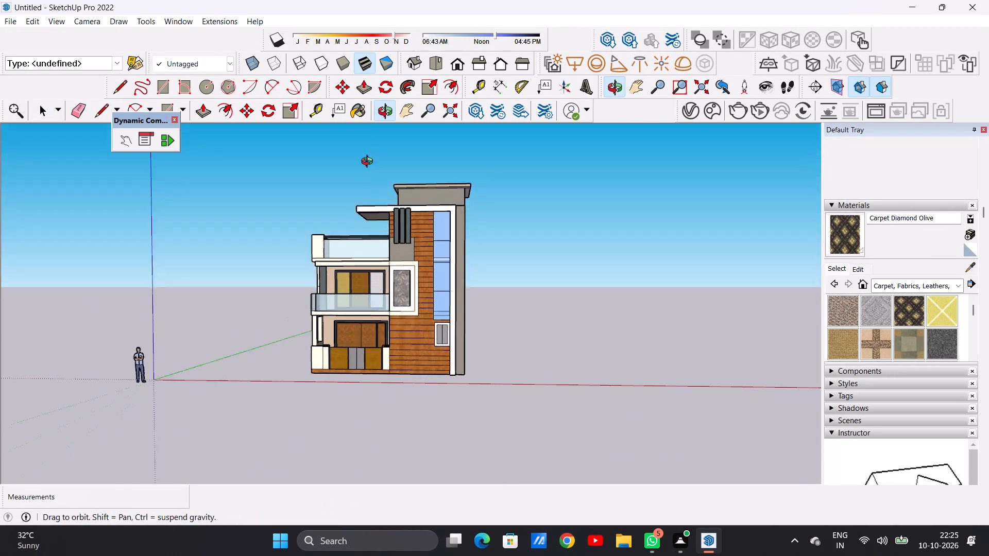
{"action": "middle_click_drag", "start_coordinate": [369, 163], "coordinate": [372, 92]}
{"action": "scroll", "coordinate": [418, 258], "scroll_direction": "up", "scroll_amount": 7}
{"action": "middle_click_drag", "start_coordinate": [413, 272], "coordinate": [417, 378]}
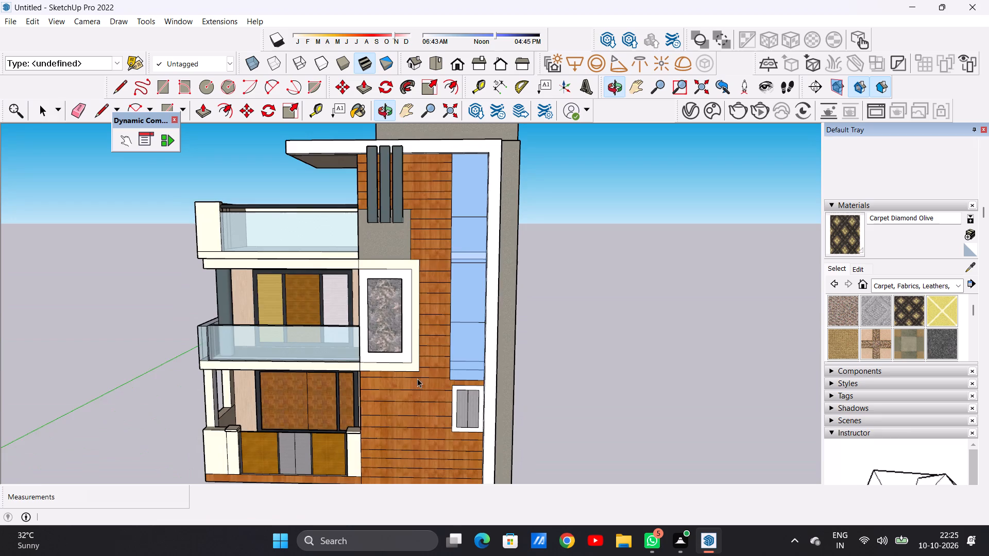
{"action": "scroll", "coordinate": [416, 355], "scroll_direction": "down", "scroll_amount": 6}
{"action": "scroll", "coordinate": [424, 344], "scroll_direction": "up", "scroll_amount": 4}
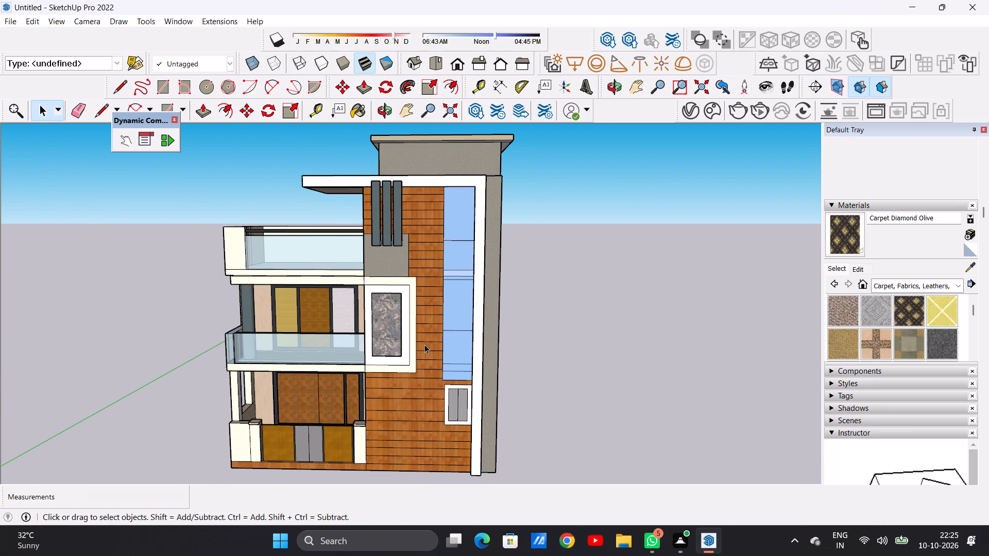
Save the model in the Documents folder as a SketchUp model named NAVYA 20.
{"action": "key", "text": "ctrl+s"}
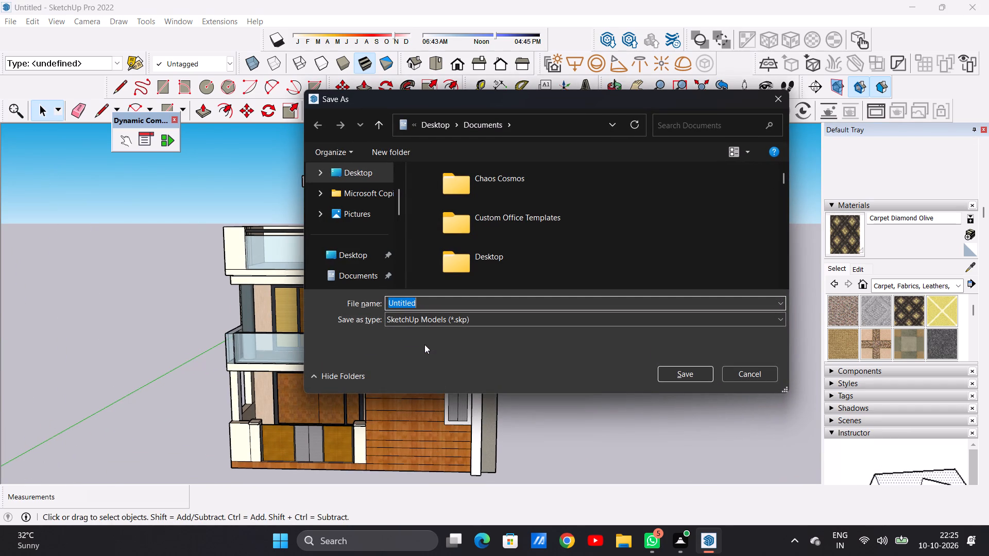
{"action": "key", "text": "space"}
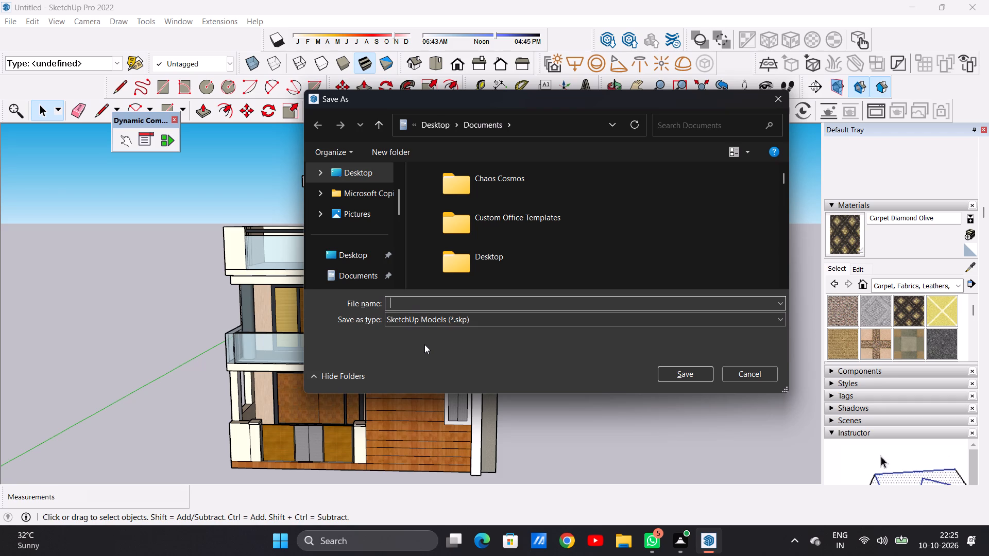
{"action": "type", "text": "NAV"}
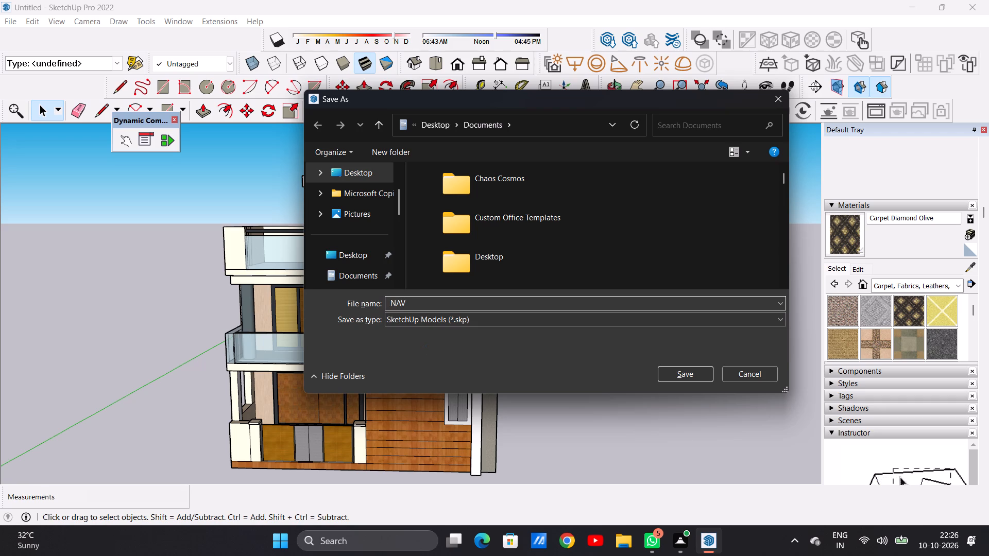
{"action": "type", "text": "YA"}
{"action": "key", "text": "space"}
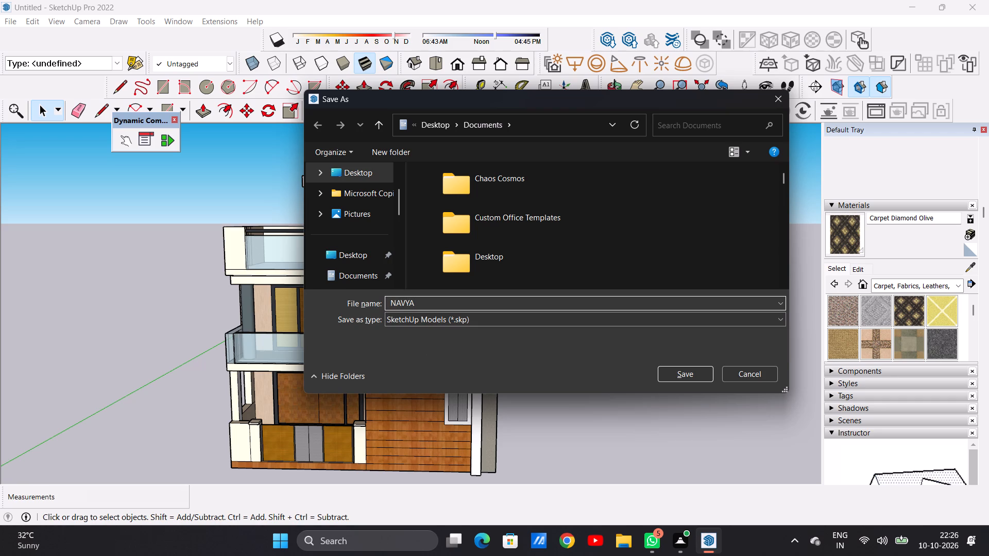
{"action": "type", "text": "20"}
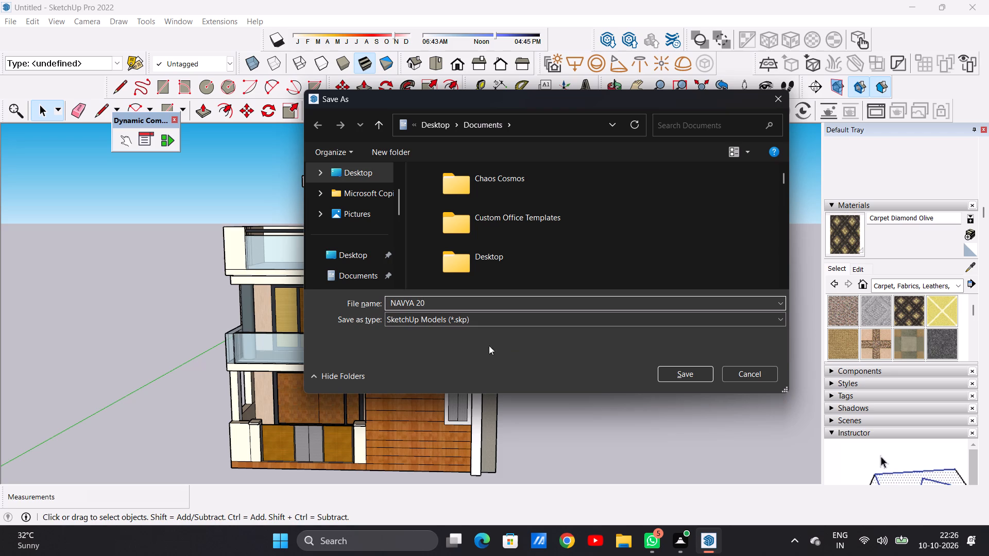
{"action": "left_click", "coordinate": [677, 374]}
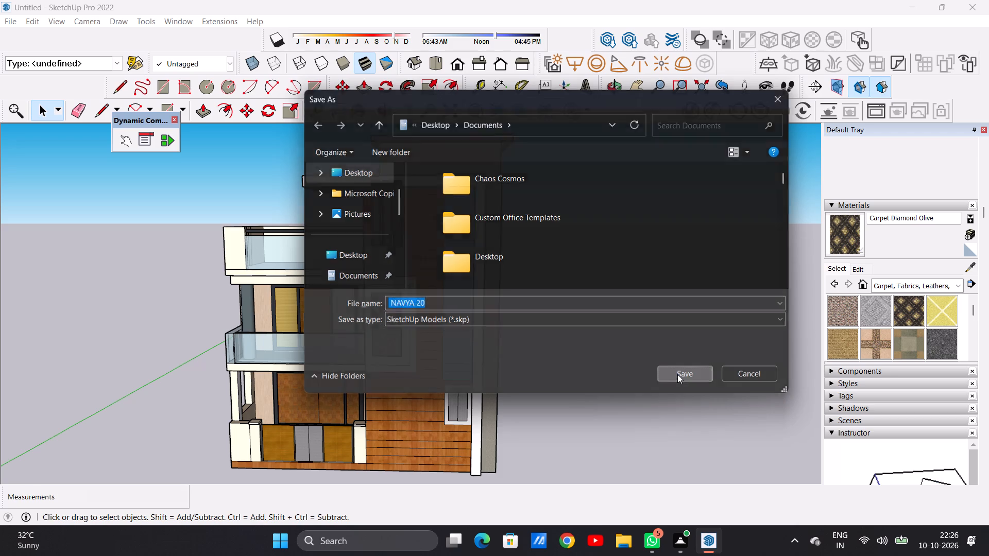